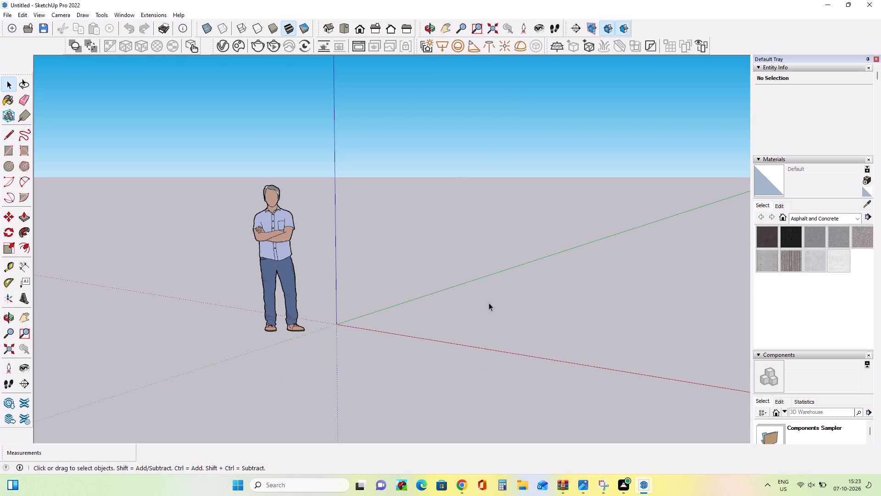
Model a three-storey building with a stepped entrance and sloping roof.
Frame the empty ground between the red and green axes, beside the scale figure, in an elevated view.
middle_click_drag(226, 301, 318, 294)
scroll(429, 221, "up", 3)
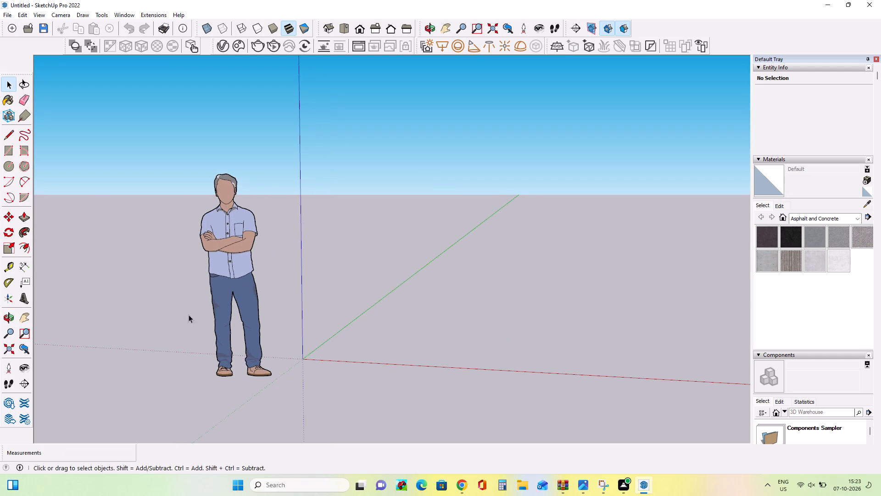
middle_click_drag(205, 315, 242, 322)
left_click(29, 316)
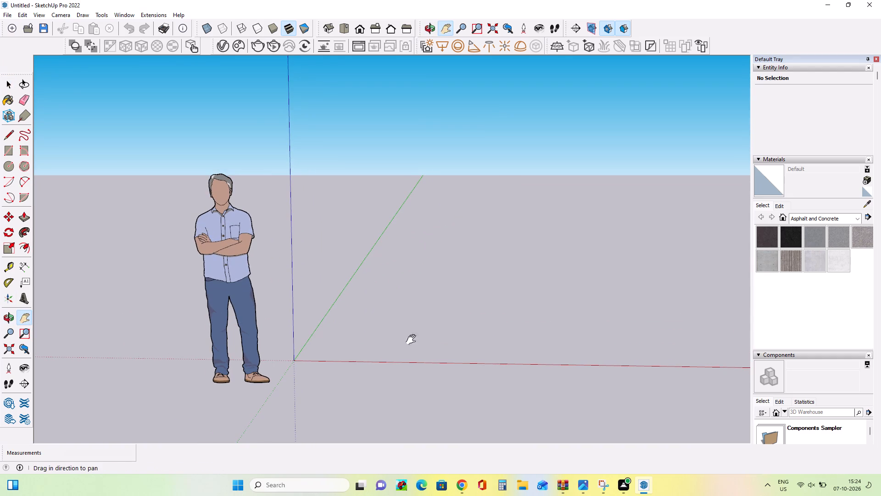
left_click_drag(425, 341, 303, 261)
middle_click_drag(363, 293, 385, 349)
scroll(385, 349, "down", 1)
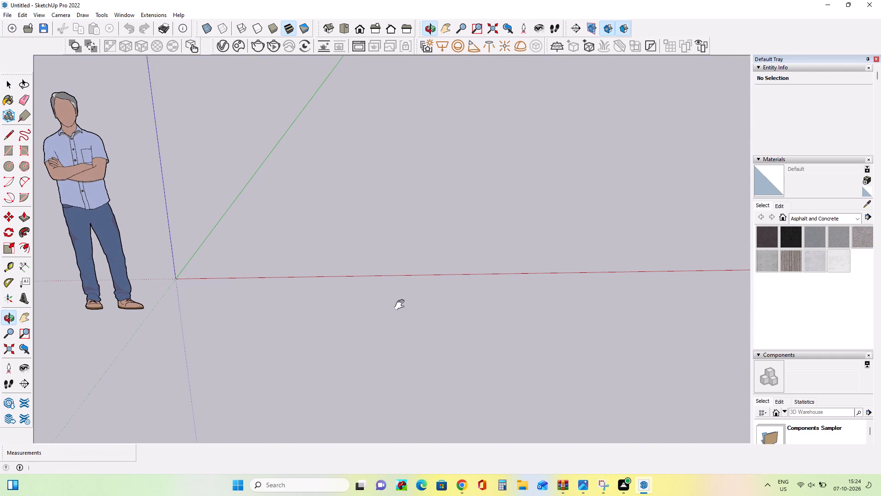
left_click_drag(433, 210, 412, 326)
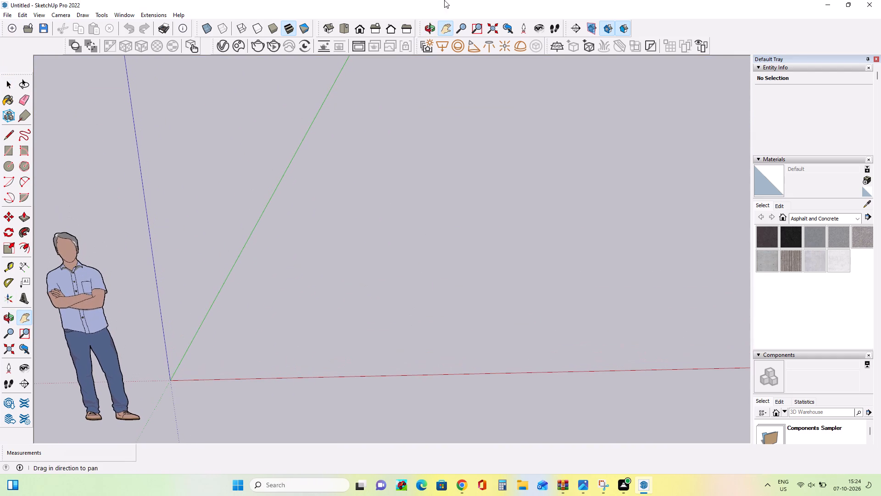
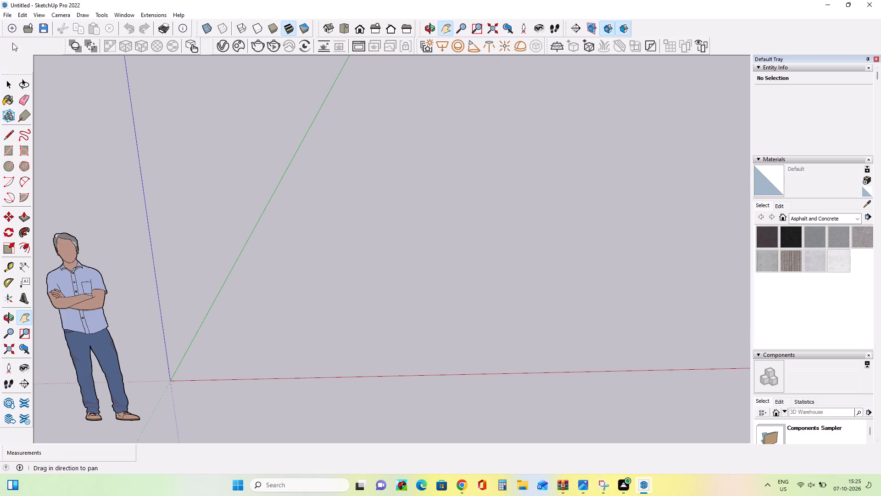
Import "Modern Three-Story Contemporary Architectural Design" from the Desktop as an image and place it upright near the green axis, about 2' 7 1/2" wide.
left_click(7, 157)
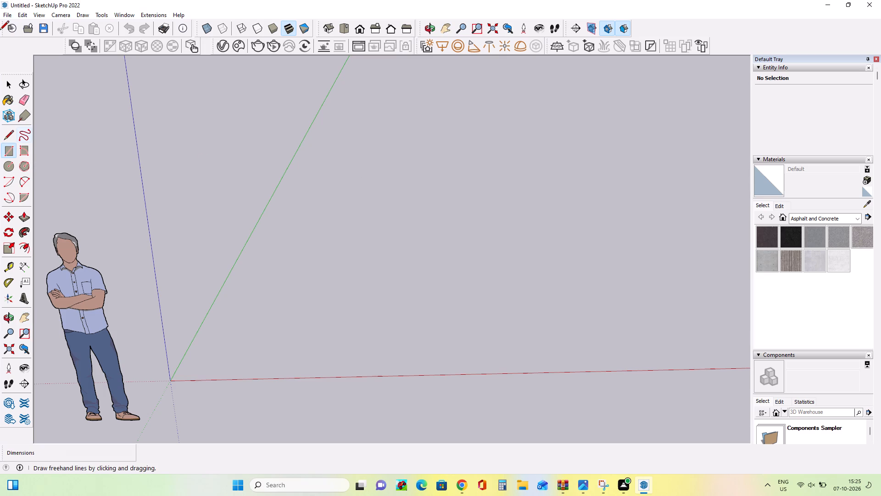
left_click(6, 17)
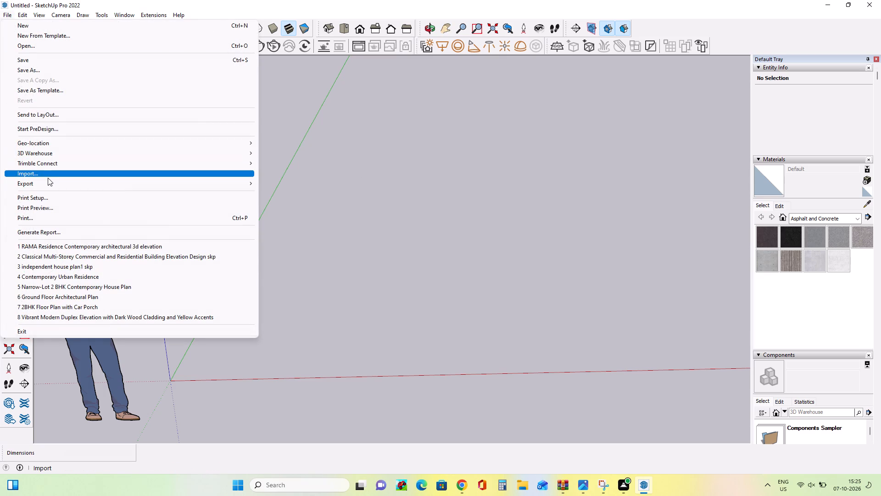
left_click(48, 178)
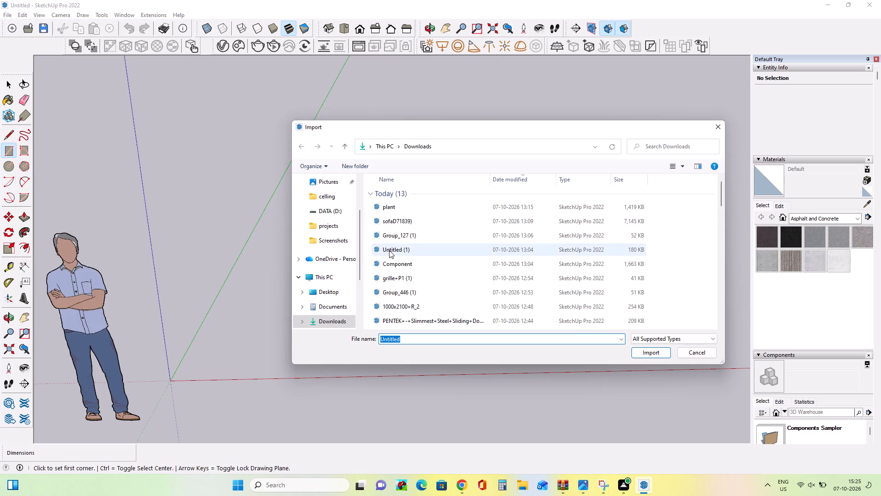
scroll(401, 243, "up", 4)
left_click(316, 290)
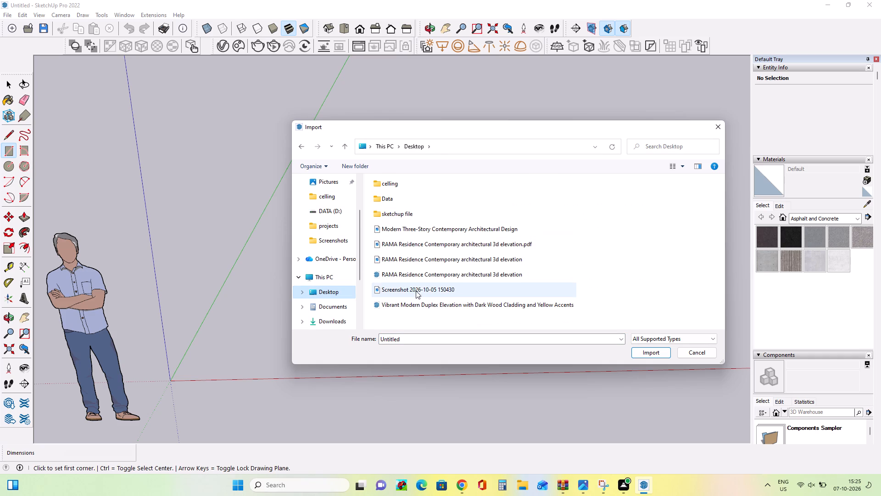
left_click(419, 234)
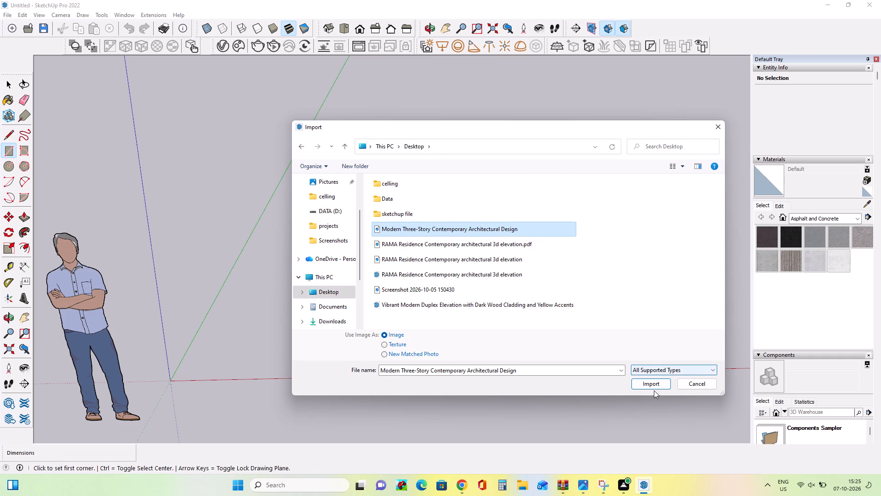
left_click(654, 390)
left_click(654, 384)
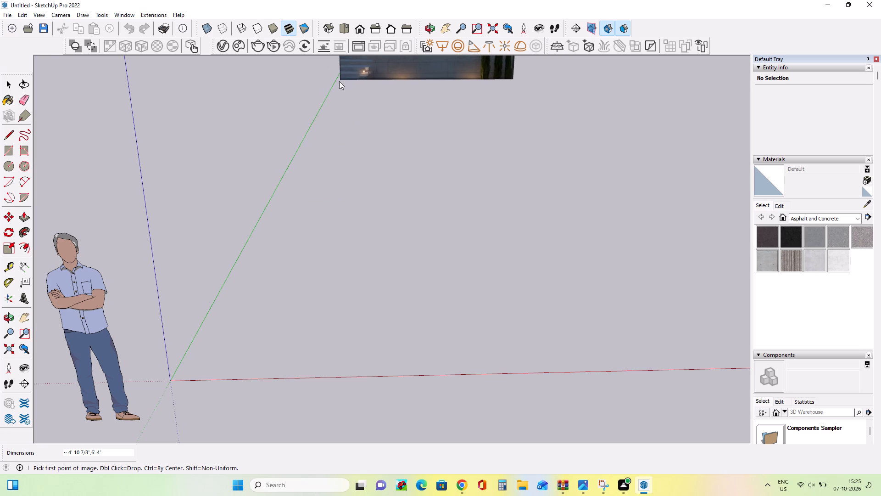
left_click(339, 81)
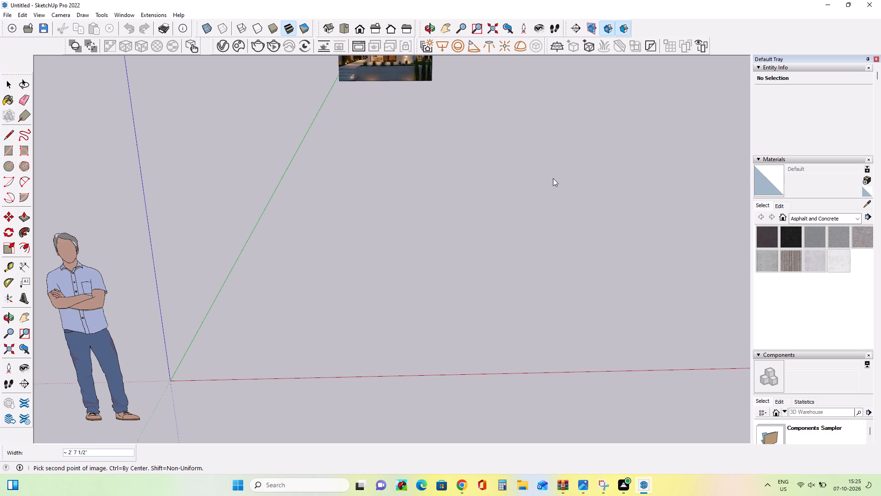
left_click(553, 178)
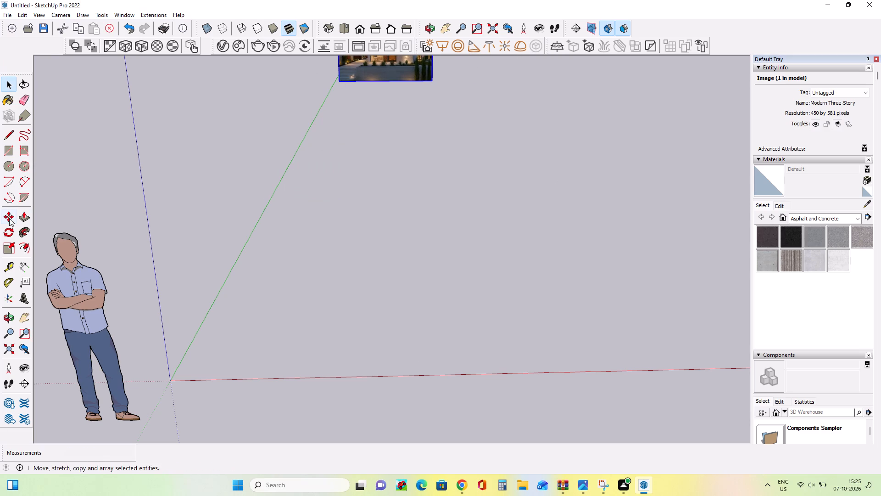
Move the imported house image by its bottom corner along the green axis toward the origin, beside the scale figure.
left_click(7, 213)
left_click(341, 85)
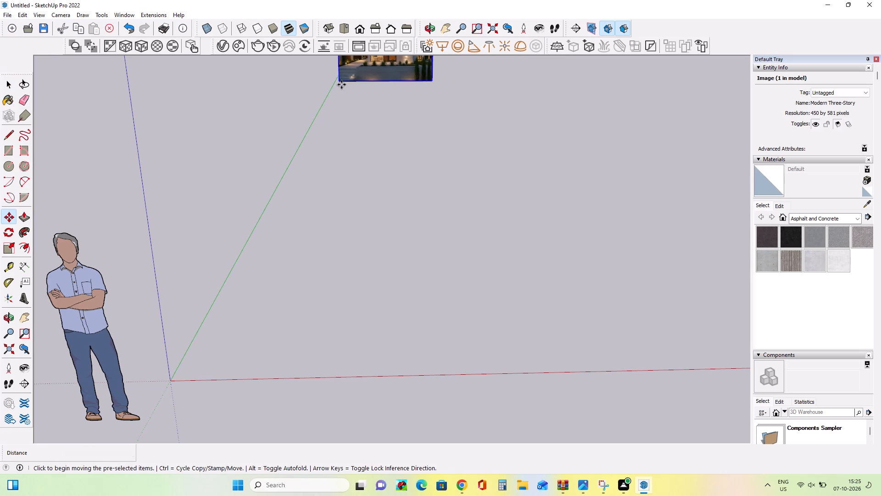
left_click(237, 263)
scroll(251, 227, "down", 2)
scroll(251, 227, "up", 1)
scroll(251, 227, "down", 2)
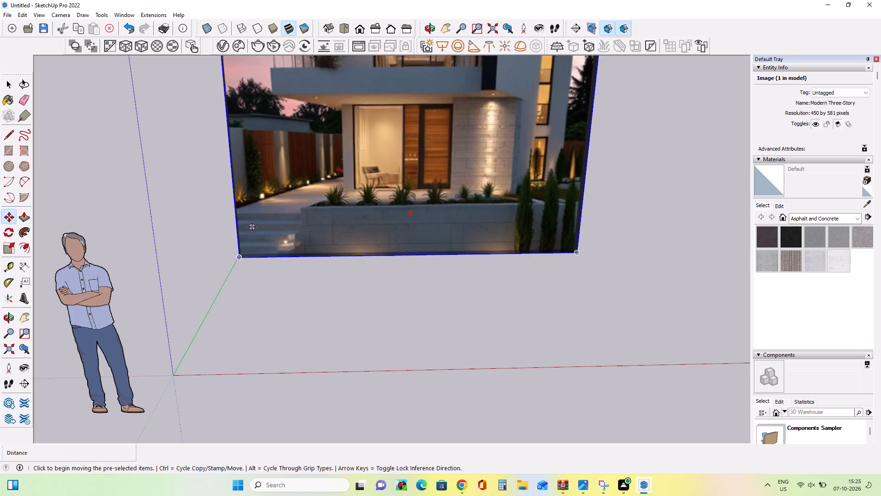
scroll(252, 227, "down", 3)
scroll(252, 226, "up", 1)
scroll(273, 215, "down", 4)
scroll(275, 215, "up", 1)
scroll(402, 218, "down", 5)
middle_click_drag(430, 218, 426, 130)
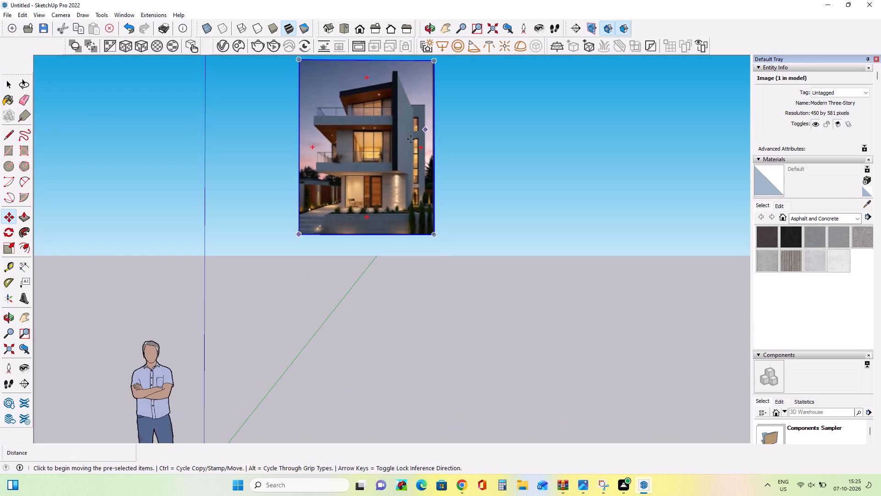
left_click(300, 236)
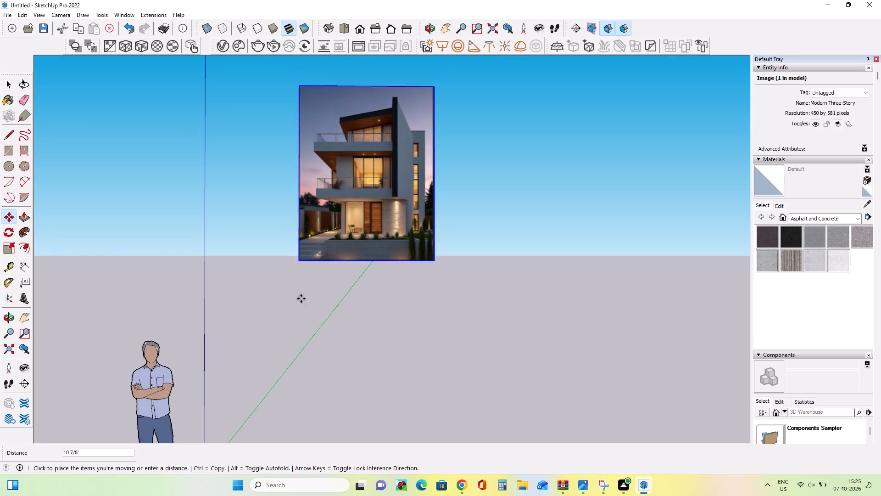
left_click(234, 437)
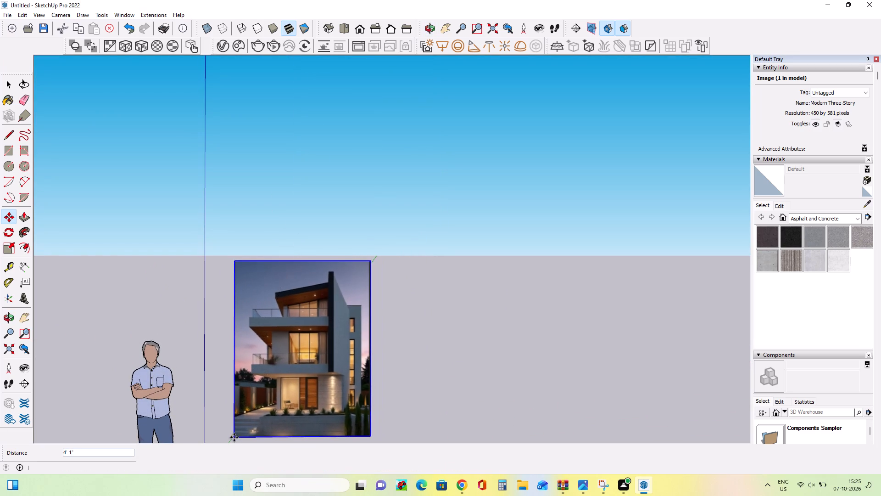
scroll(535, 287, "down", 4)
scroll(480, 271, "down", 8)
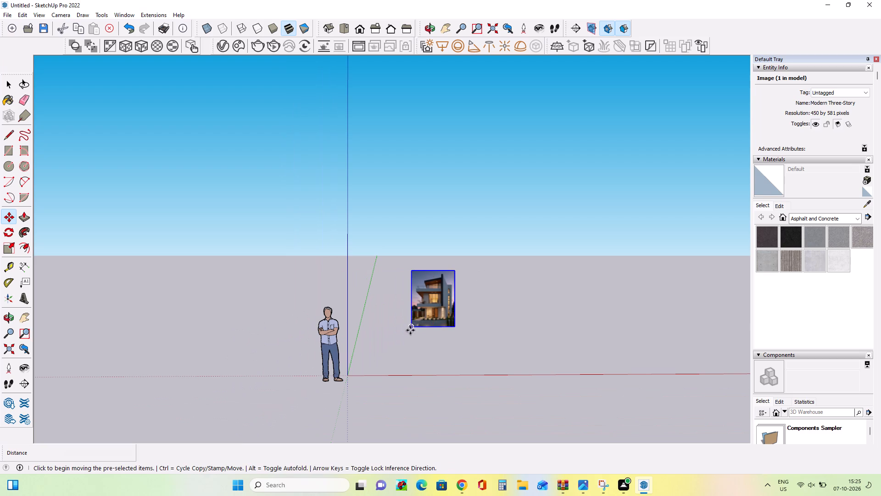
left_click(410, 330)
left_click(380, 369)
Move the house image by its bottom corner away from the origin, to the ground farther back between the green and red axes.
scroll(478, 380, "up", 8)
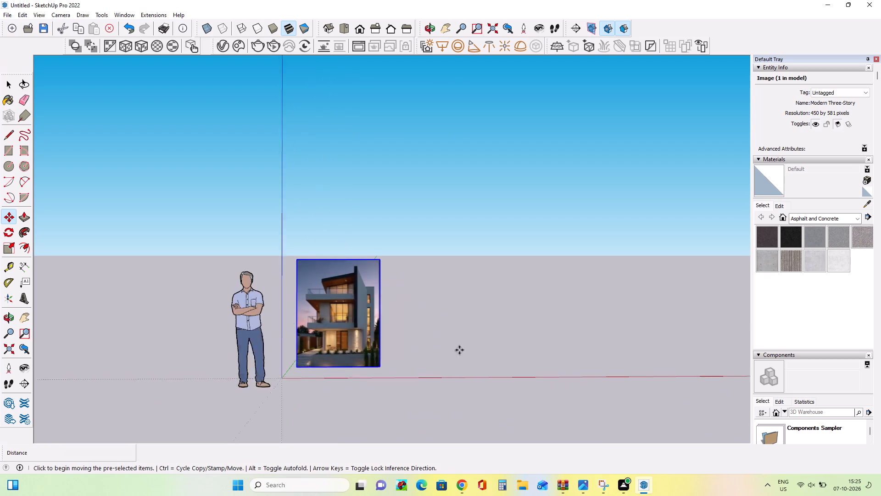
scroll(459, 350, "up", 6)
middle_click_drag(462, 320, 470, 330)
left_click(290, 422)
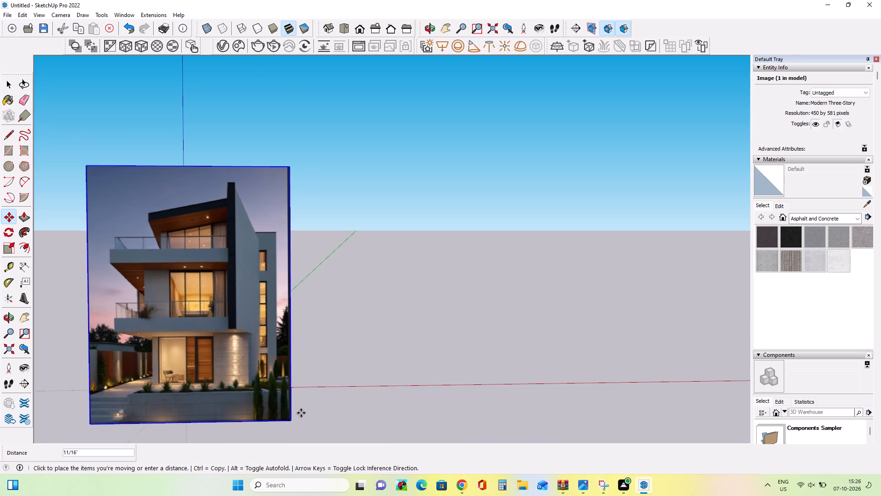
left_click(420, 297)
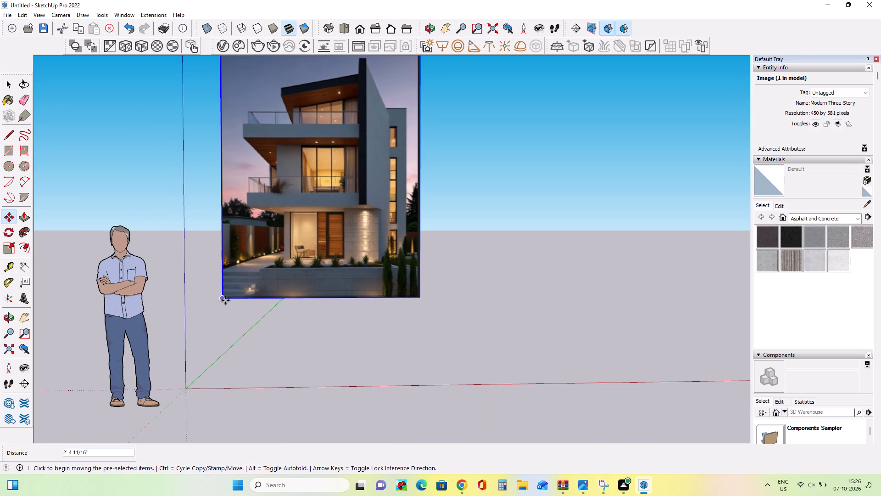
left_click(224, 299)
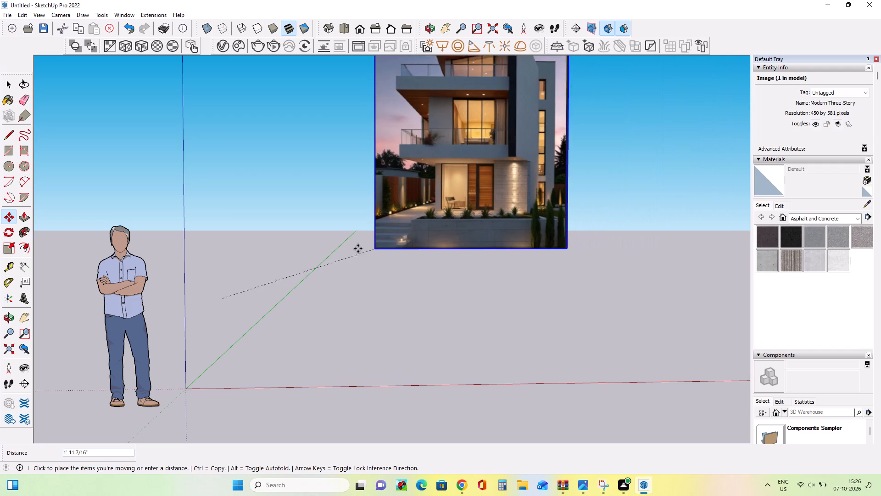
left_click(319, 245)
scroll(481, 268, "down", 8)
scroll(483, 265, "up", 1)
middle_click_drag(483, 266, 484, 351)
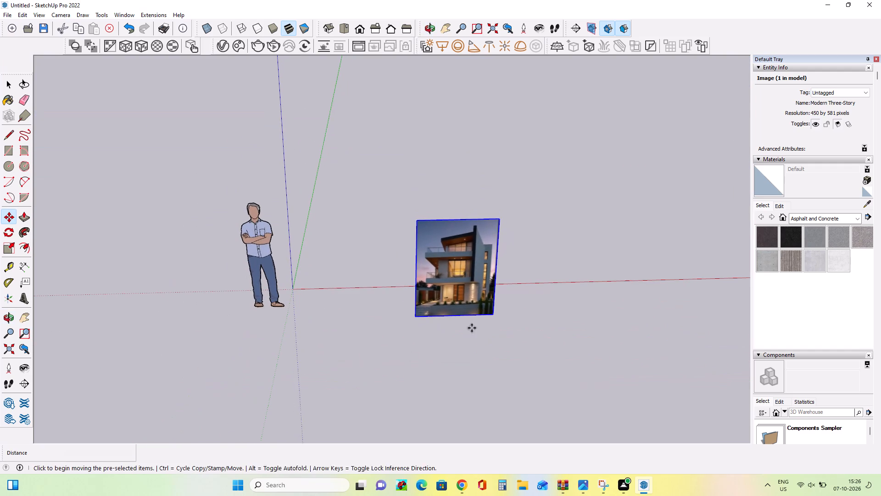
left_click(417, 320)
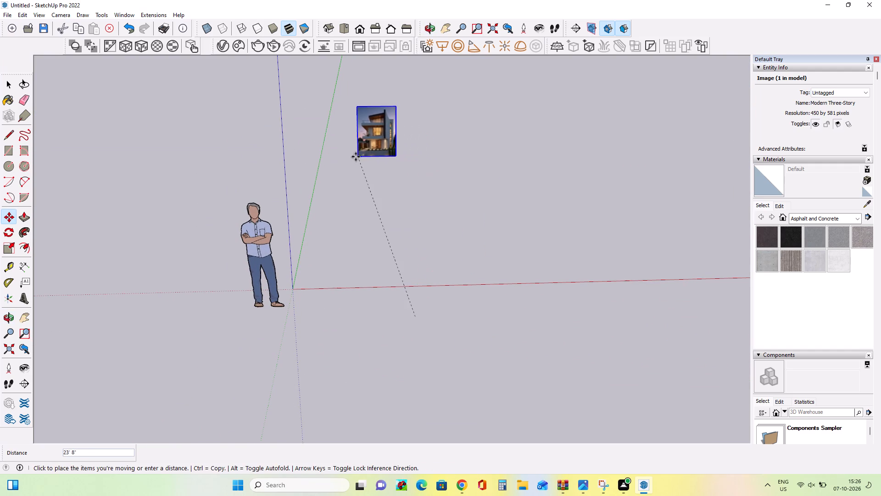
left_click(356, 157)
Examine the house image up close, from the ground-floor entrance and garden wall to the upper balconies.
scroll(440, 132, "up", 15)
scroll(439, 134, "down", 2)
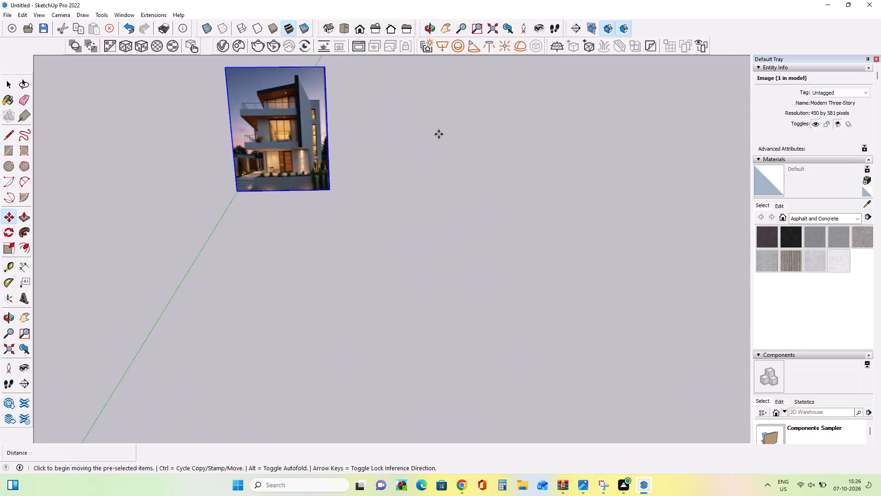
scroll(439, 134, "down", 7)
scroll(396, 113, "up", 14)
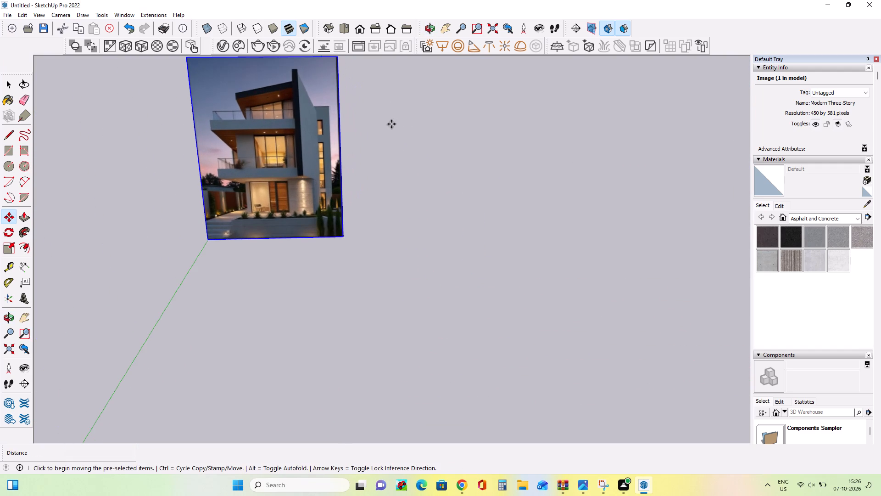
scroll(239, 224, "up", 7)
scroll(244, 188, "down", 1)
scroll(244, 187, "up", 4)
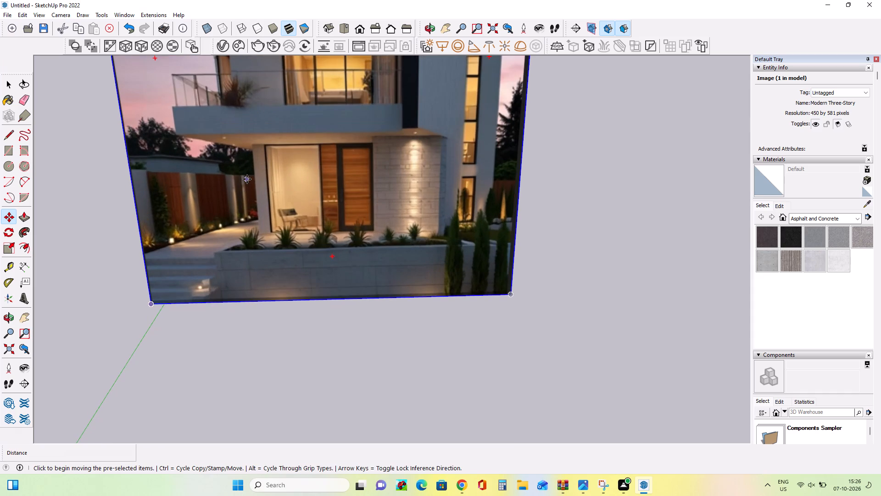
scroll(247, 179, "down", 7)
scroll(247, 179, "up", 1)
scroll(247, 179, "down", 4)
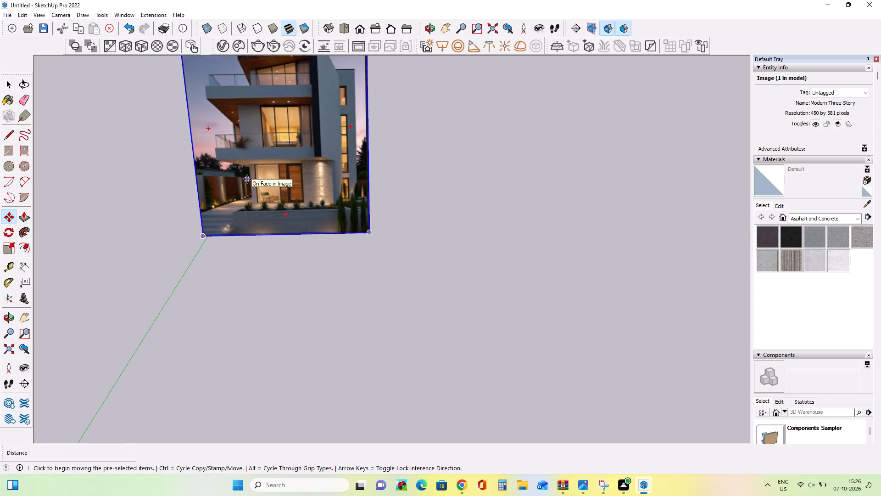
scroll(247, 179, "down", 8)
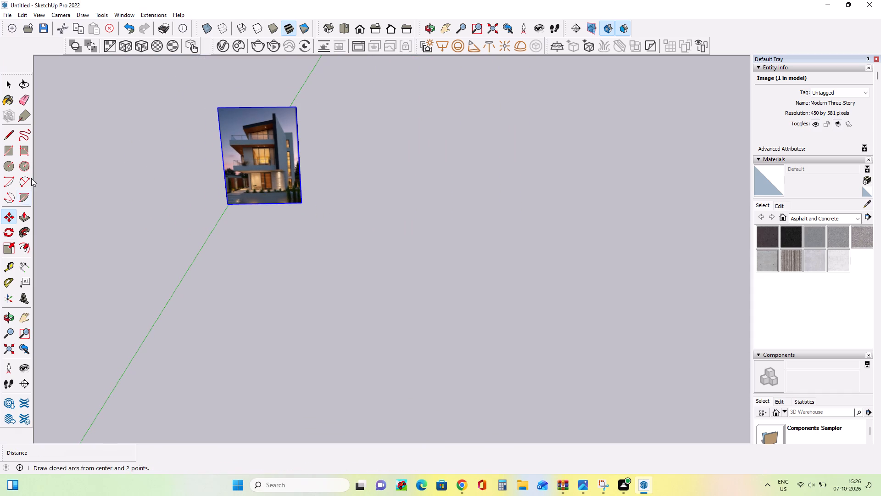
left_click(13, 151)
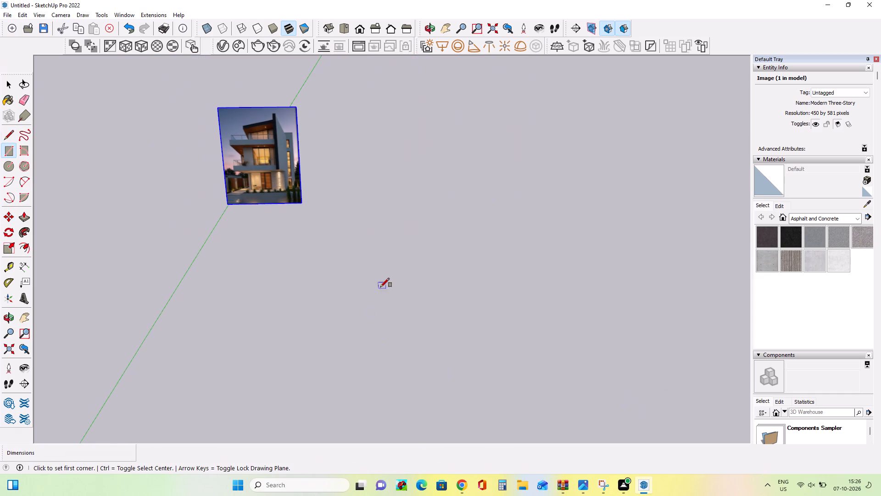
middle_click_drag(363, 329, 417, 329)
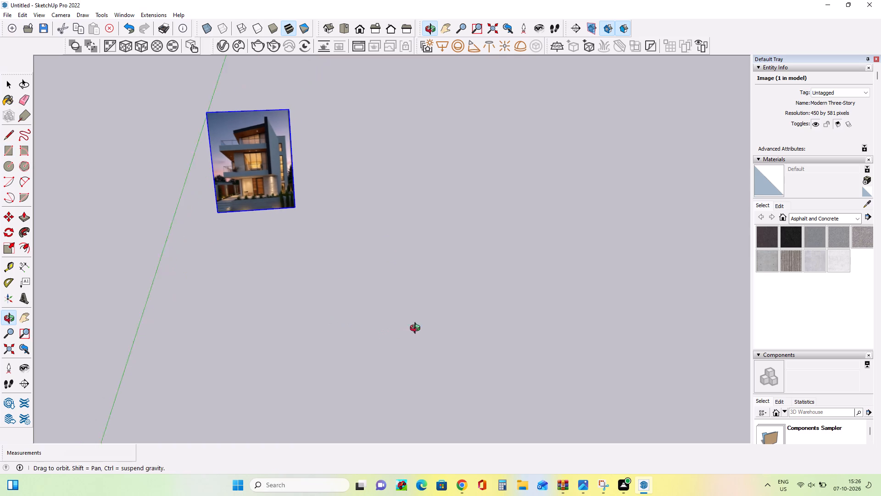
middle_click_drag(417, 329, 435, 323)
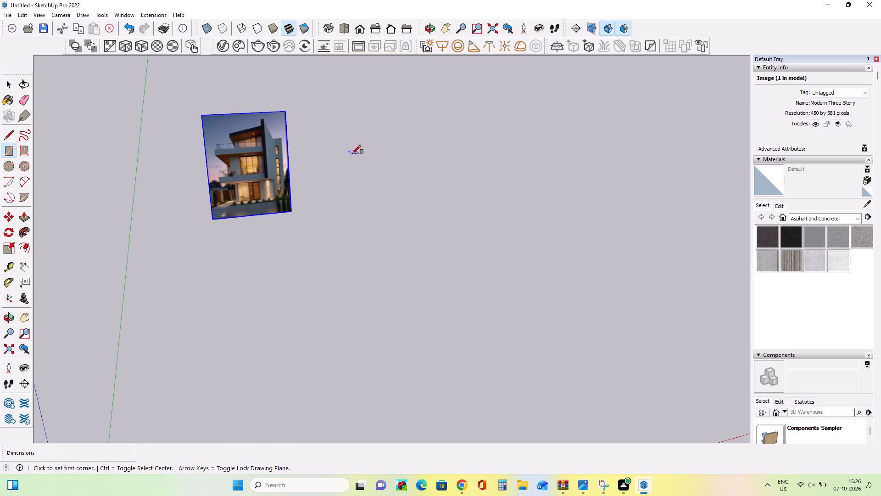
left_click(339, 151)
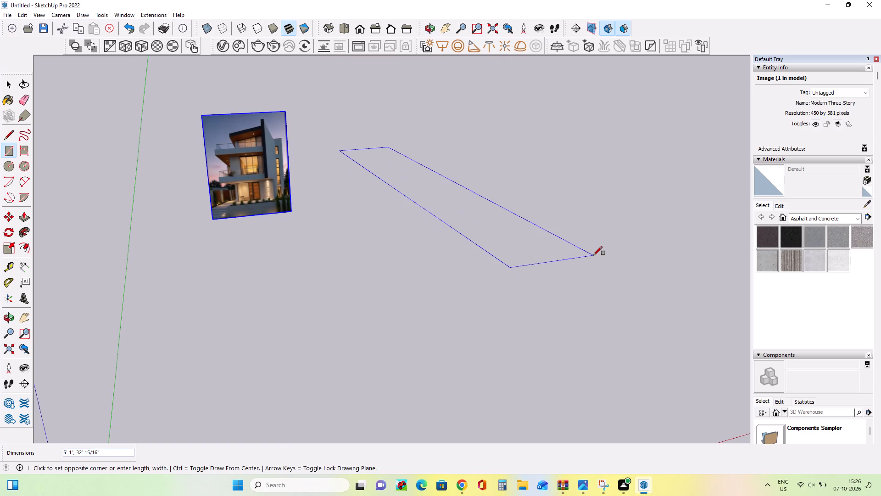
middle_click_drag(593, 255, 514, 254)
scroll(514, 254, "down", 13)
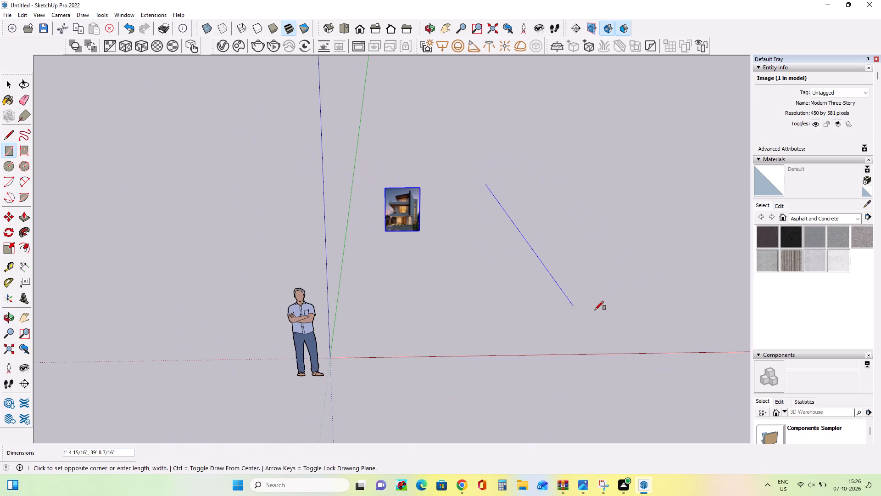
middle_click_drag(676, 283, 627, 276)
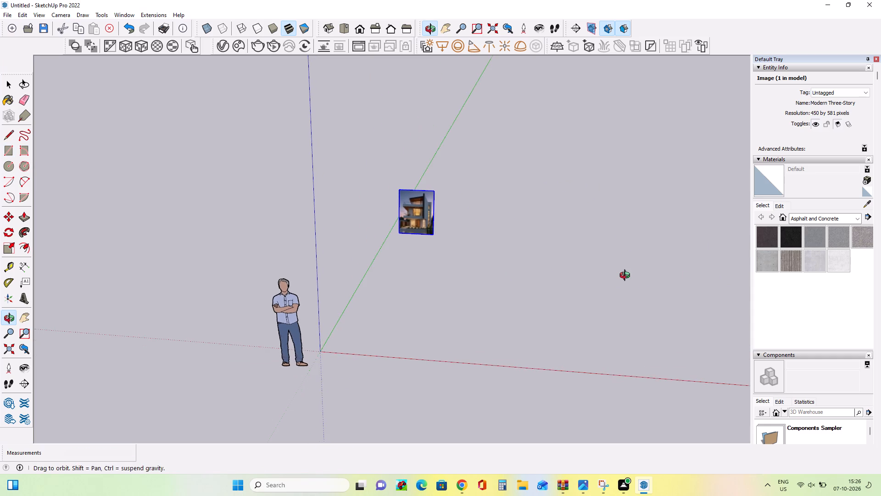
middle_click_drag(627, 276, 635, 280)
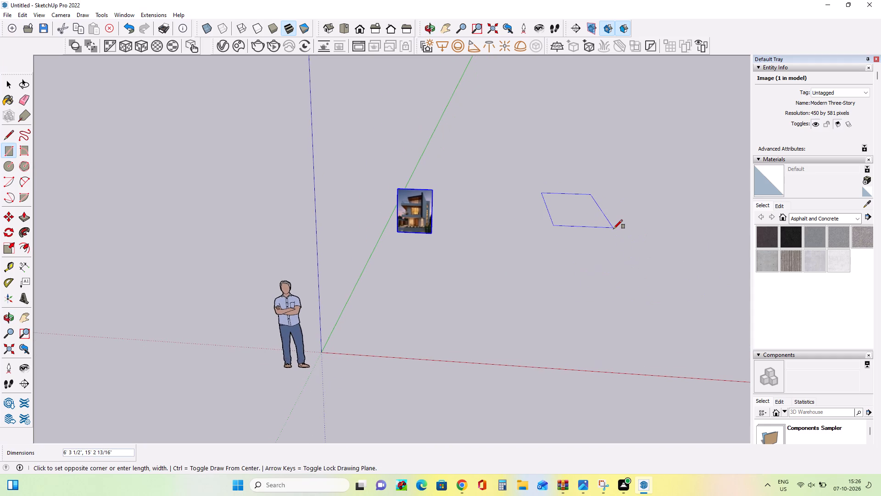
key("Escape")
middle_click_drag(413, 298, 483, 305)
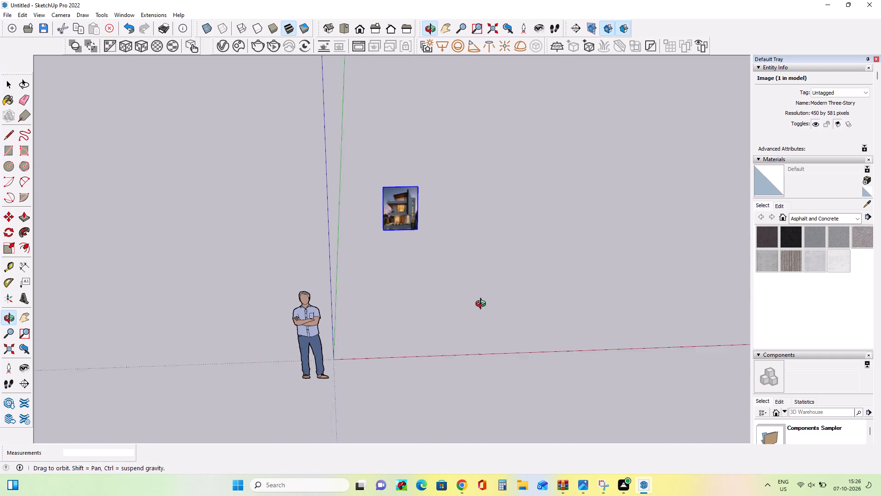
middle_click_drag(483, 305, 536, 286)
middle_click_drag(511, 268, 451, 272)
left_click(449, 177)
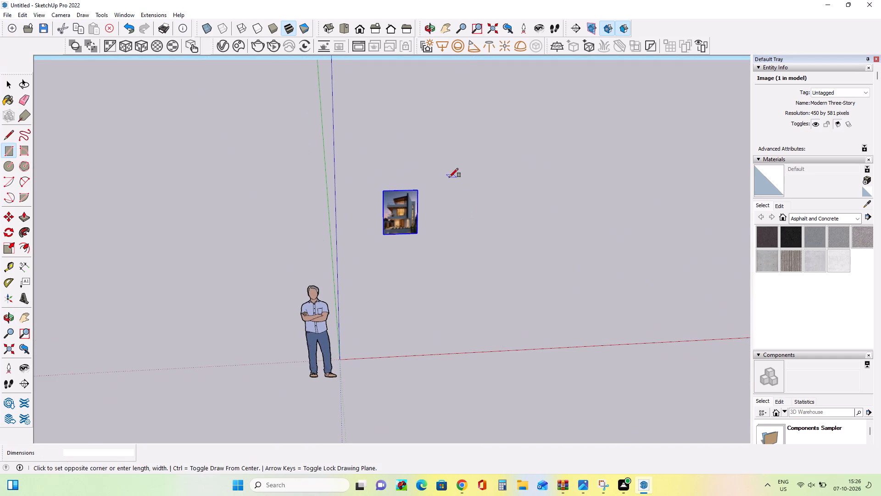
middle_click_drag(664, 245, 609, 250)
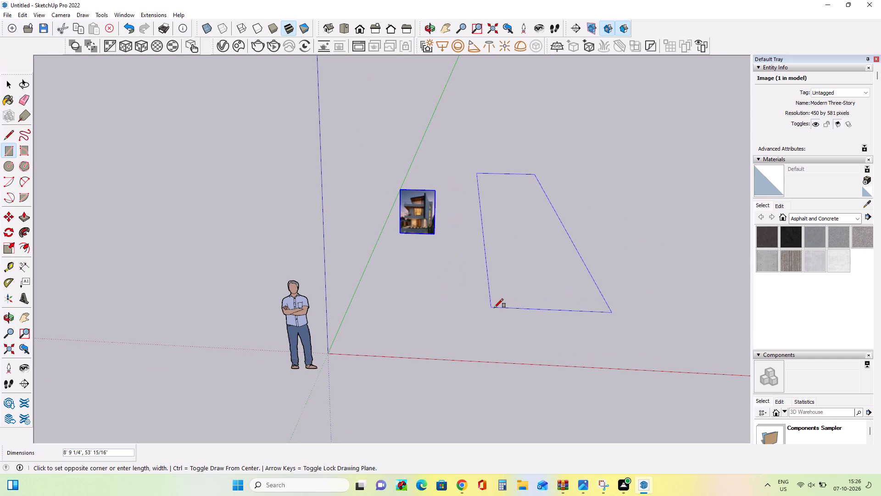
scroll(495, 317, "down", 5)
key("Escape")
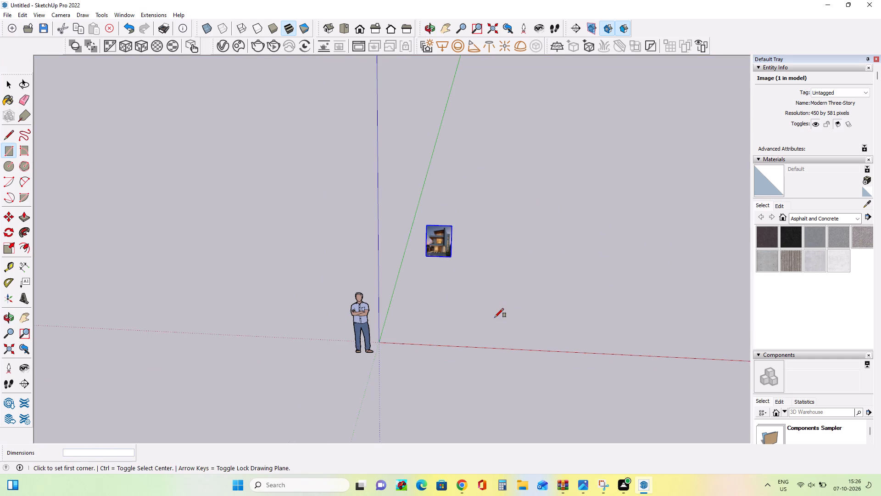
Draw a large base rectangle on the ground beside the house image, extending away from it along the red axis.
middle_click(465, 224)
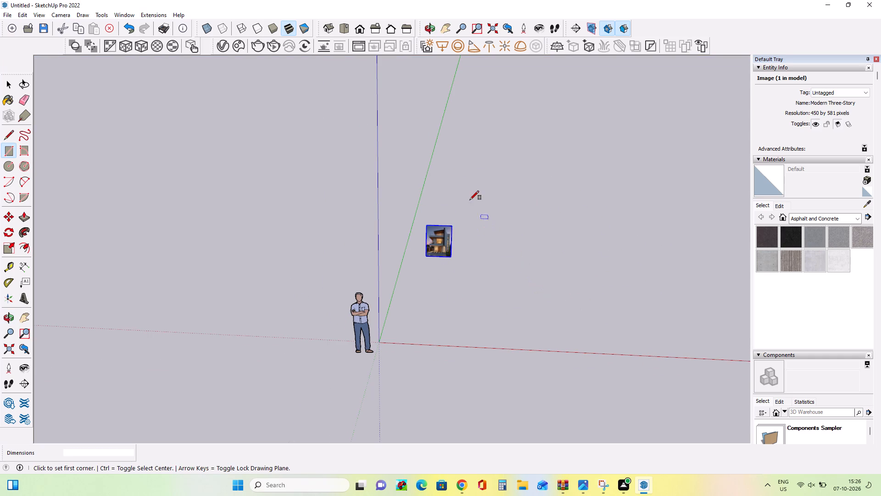
left_click(470, 200)
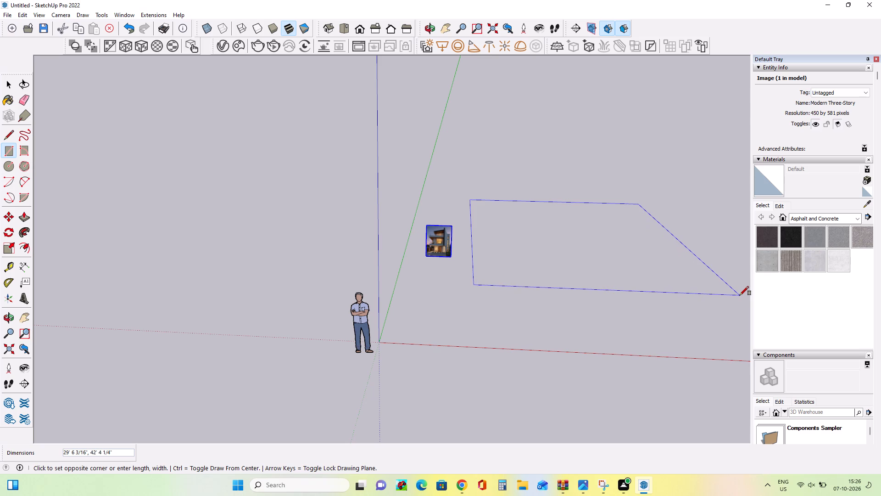
scroll(714, 282, "down", 3)
scroll(713, 282, "up", 1)
scroll(713, 282, "down", 10)
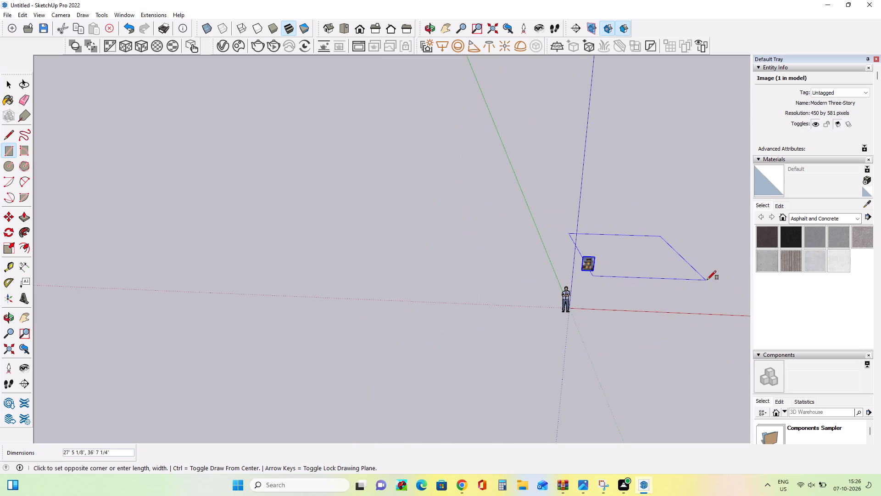
scroll(707, 280, "up", 20)
scroll(707, 280, "up", 1)
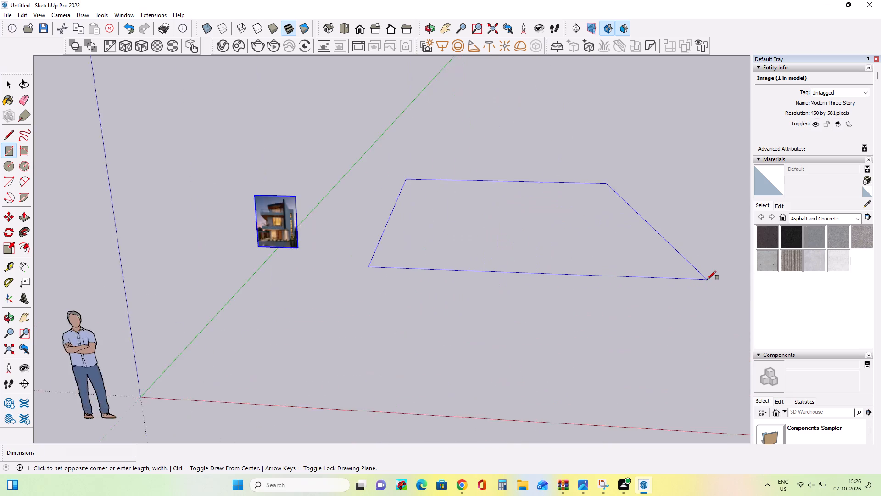
scroll(712, 276, "up", 9)
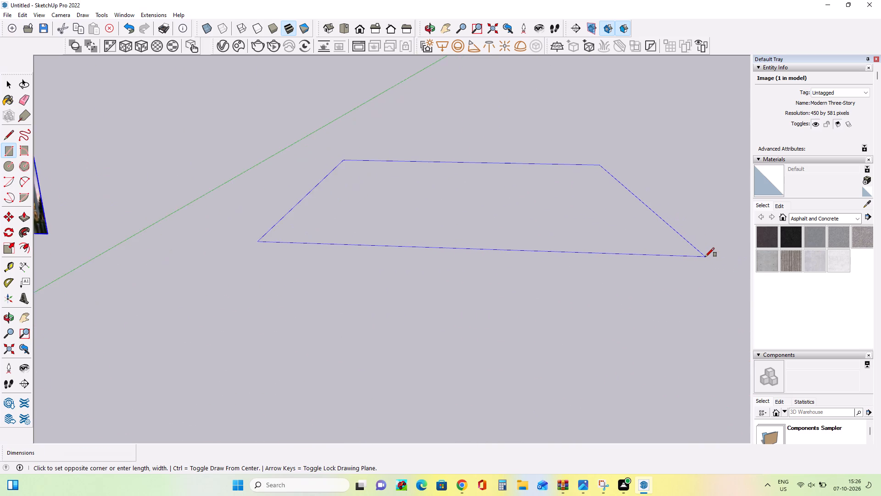
scroll(705, 257, "up", 5)
left_click(726, 248)
Move the house image by the bottom corner nearest the base rectangle to beside the rectangle's near side edge, toward its back.
scroll(489, 161, "down", 4)
scroll(494, 196, "up", 1)
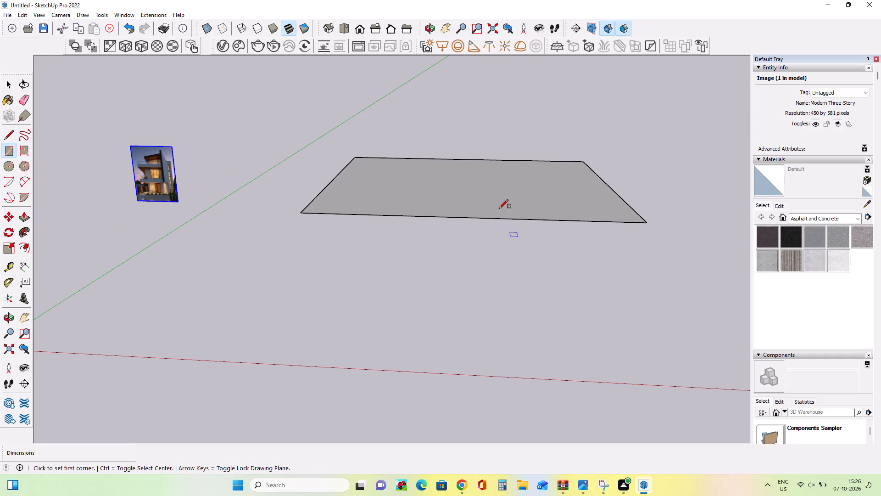
scroll(498, 208, "down", 1)
middle_click_drag(498, 210, 524, 282)
scroll(357, 188, "up", 3)
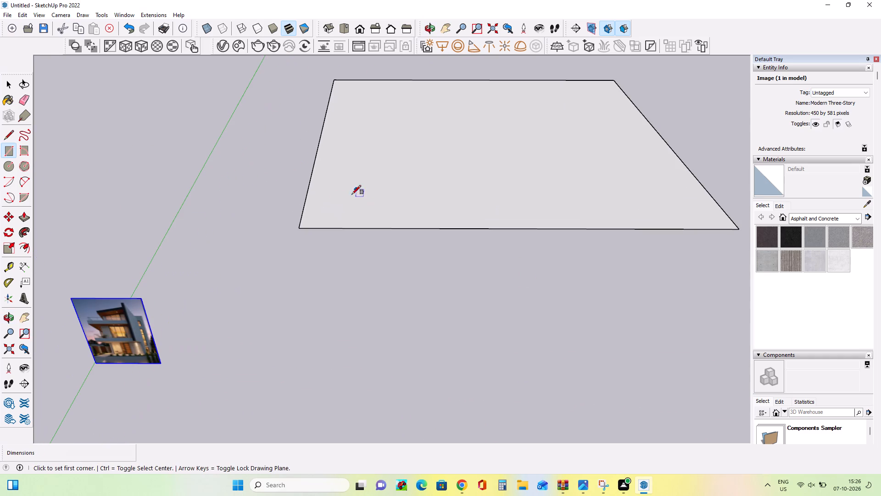
left_click(12, 214)
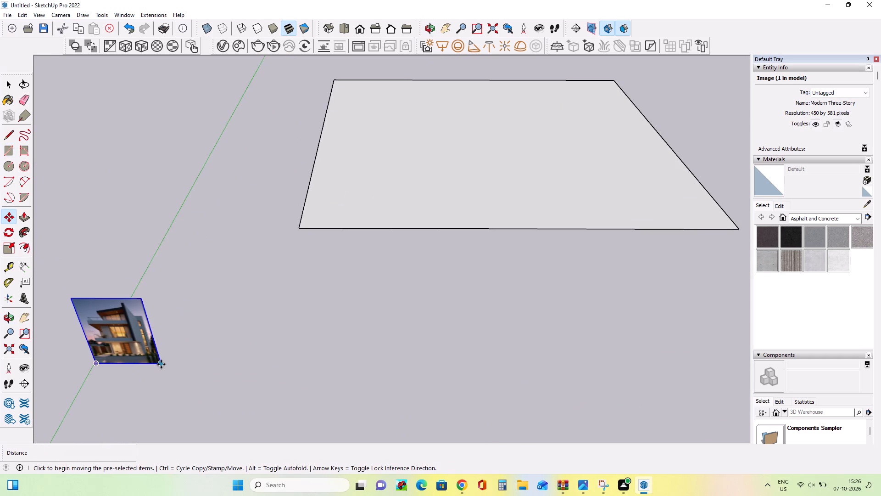
left_click_drag(161, 364, 170, 357)
left_click(320, 127)
Move the house image again by the same bottom corner onto the base rectangle's side edge, closer to its front corner.
scroll(349, 120, "up", 2)
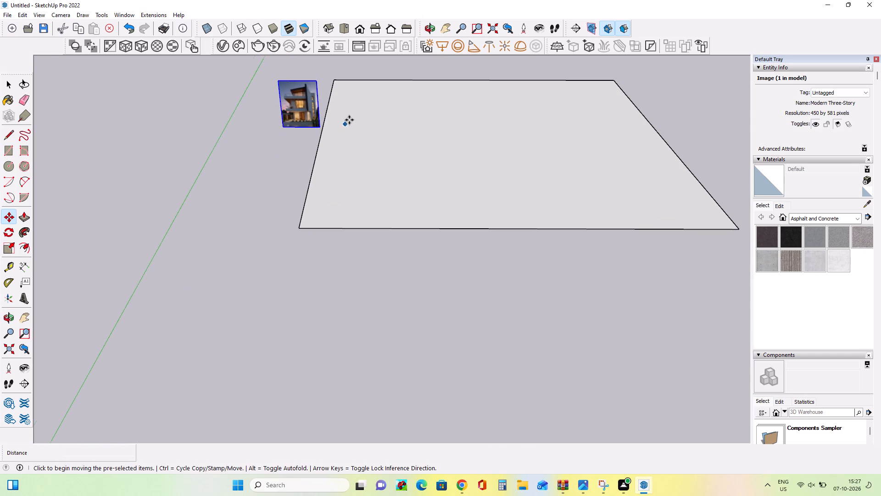
scroll(349, 120, "up", 6)
scroll(349, 120, "down", 9)
scroll(632, 163, "up", 3)
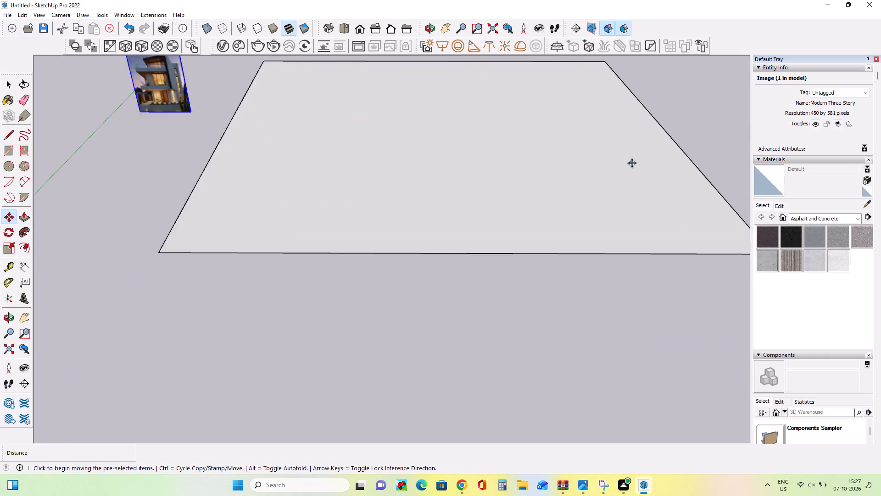
scroll(632, 163, "up", 1)
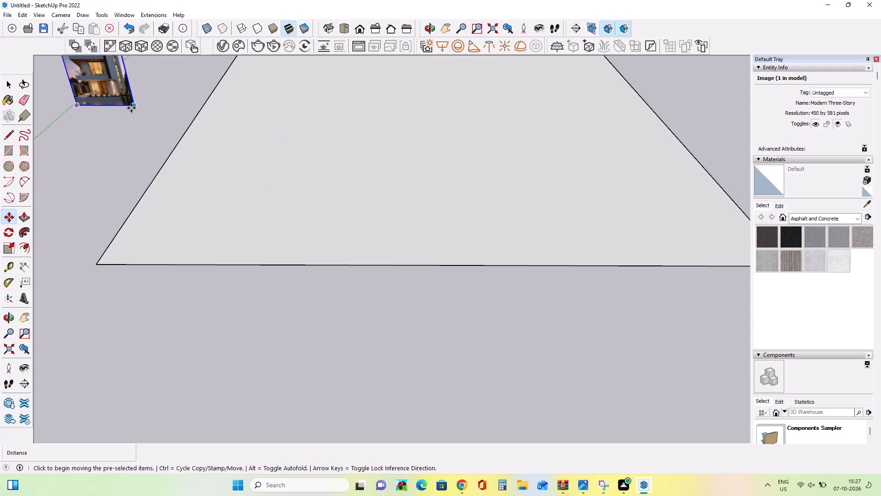
left_click(131, 108)
left_click(145, 200)
Scale the house image taller from its top edge and widen it away from the base rectangle by a factor of 2.80.
scroll(123, 199, "up", 4)
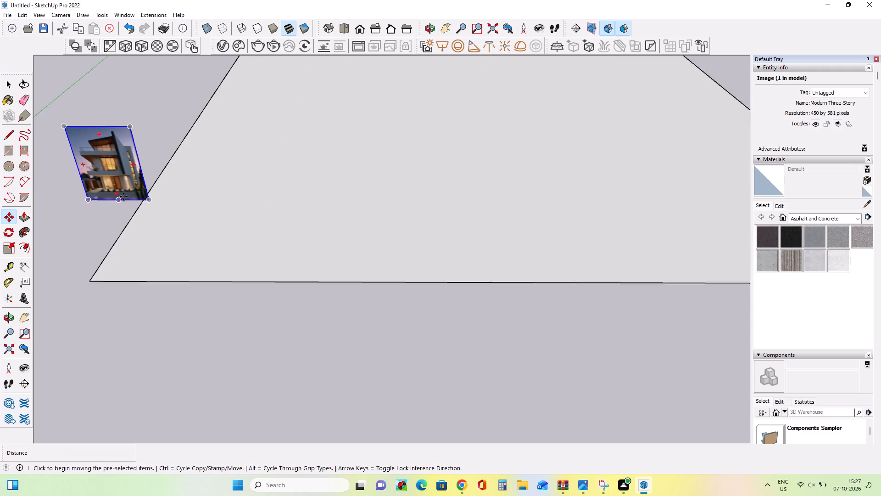
middle_click_drag(162, 211, 181, 171)
middle_click_drag(172, 205, 167, 237)
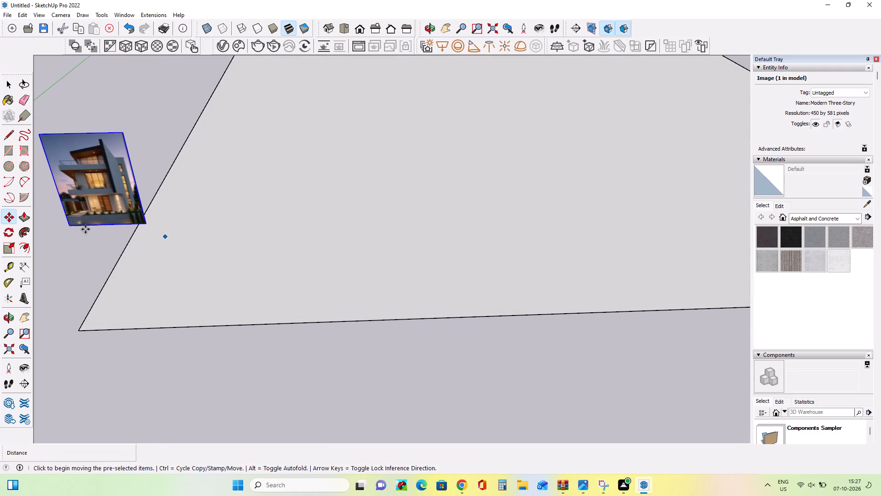
left_click(11, 247)
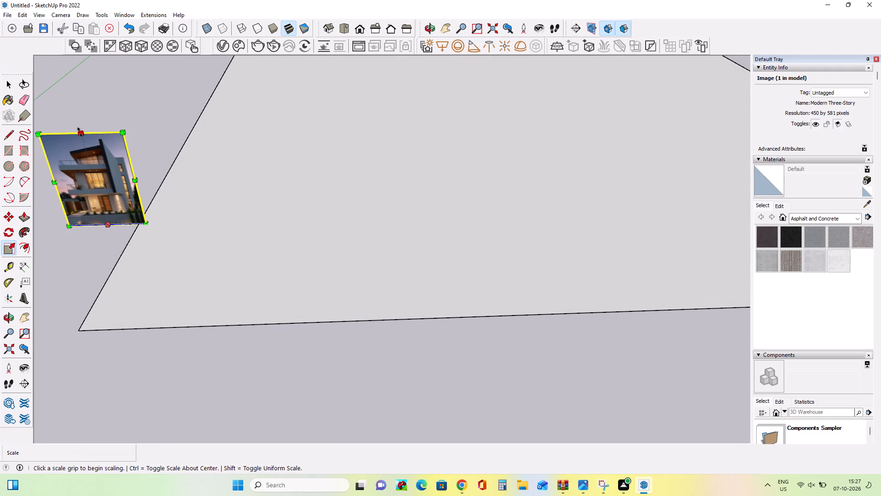
left_click(80, 132)
left_click(92, 69)
scroll(202, 157, "down", 7)
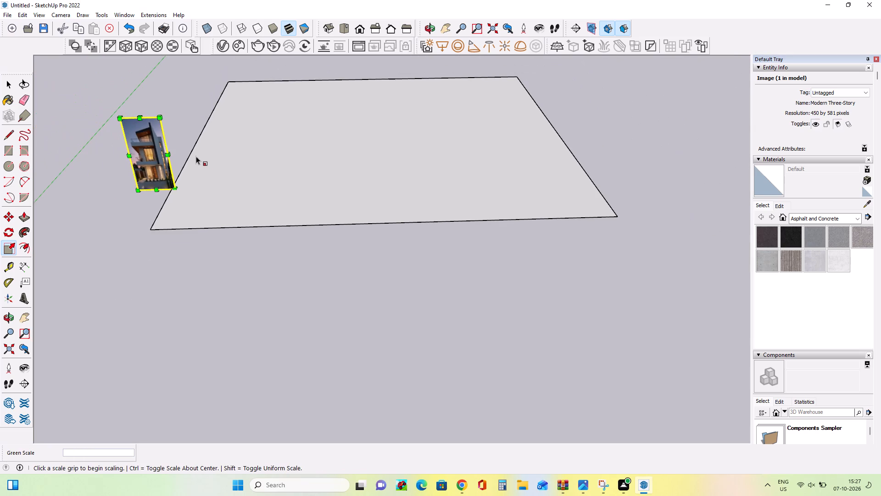
left_click(125, 154)
left_click(61, 160)
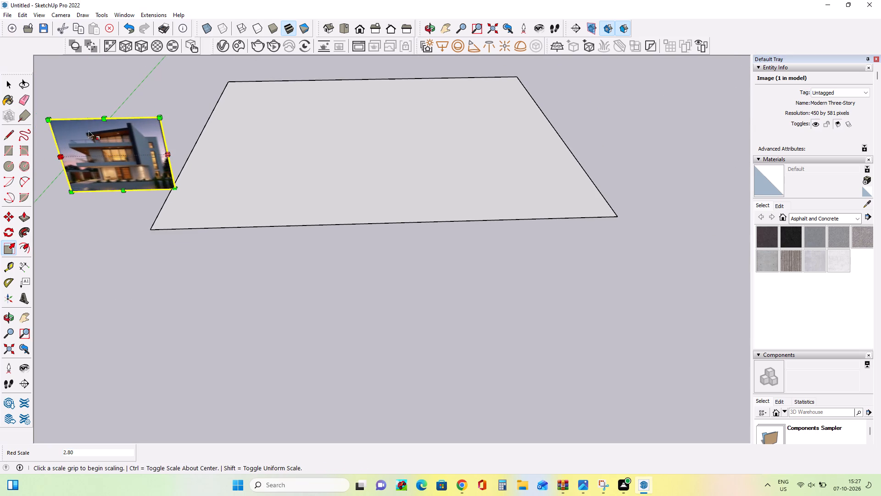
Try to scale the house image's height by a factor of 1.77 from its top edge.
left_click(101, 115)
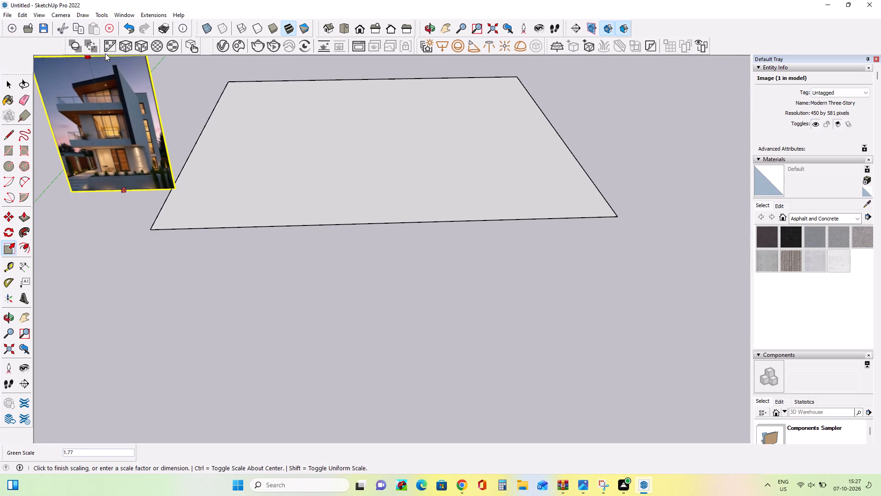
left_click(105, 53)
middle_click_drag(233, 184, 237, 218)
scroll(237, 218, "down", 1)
Select the house image and scale its height by a factor of 1.40 from its top edge.
middle_click_drag(199, 220, 199, 189)
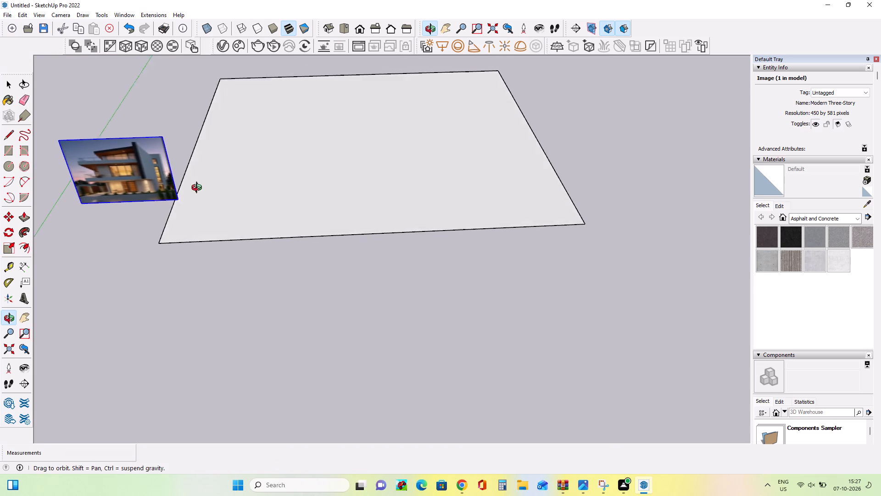
middle_click_drag(199, 189, 198, 184)
scroll(166, 180, "up", 4)
left_click(154, 175)
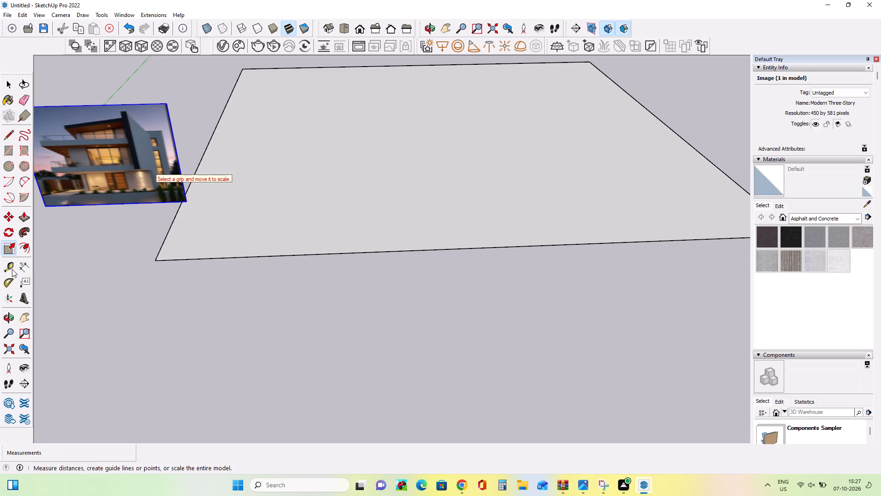
left_click(10, 90)
left_click(135, 190)
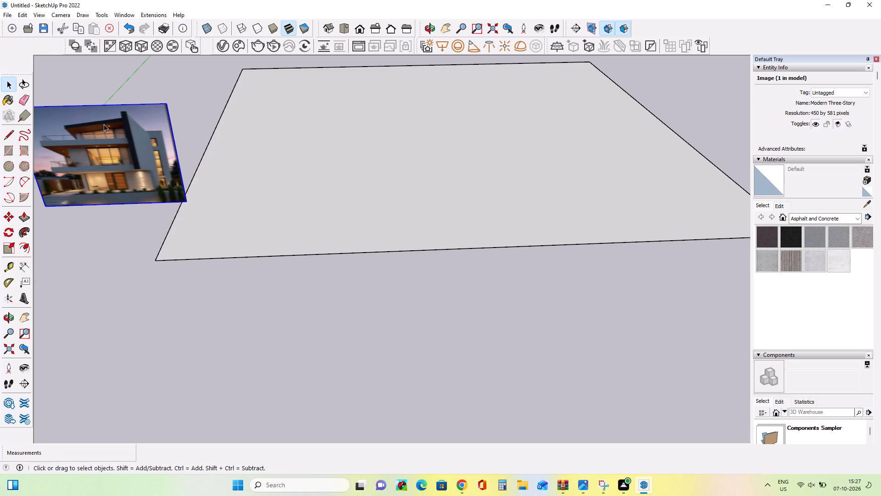
left_click(7, 249)
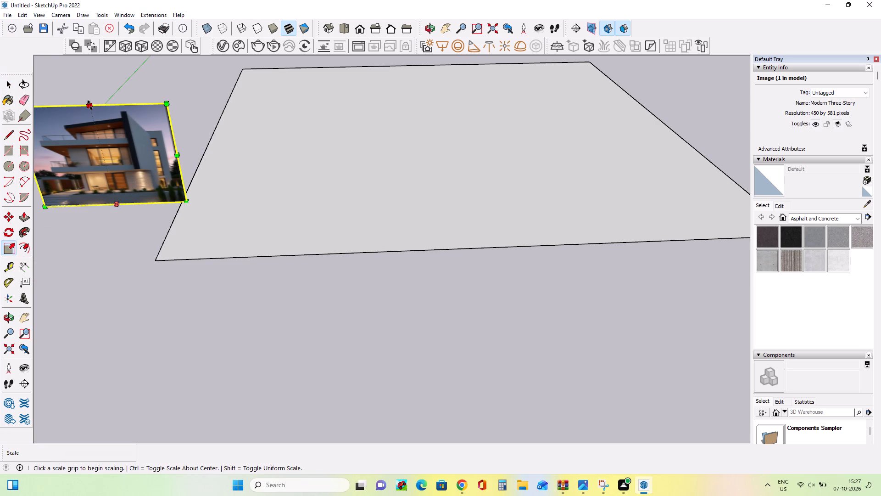
left_click(90, 103)
left_click(80, 60)
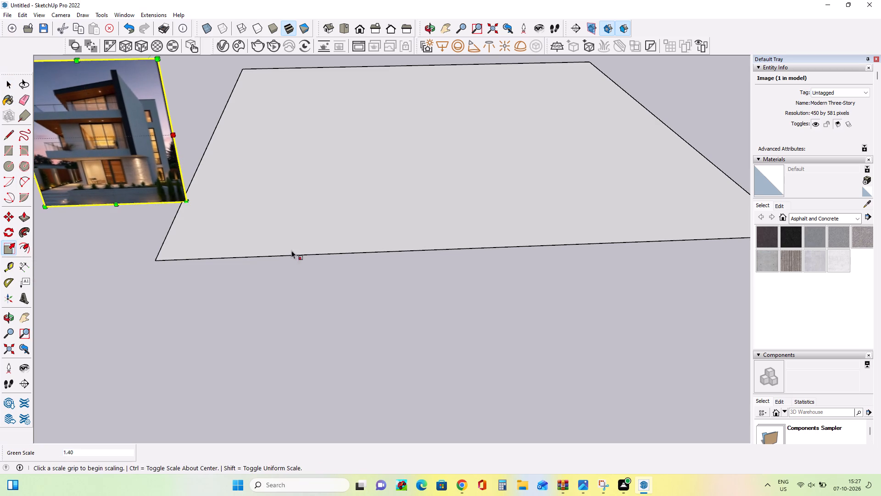
Enlarge the house image further by scaling its height by 1.76, its width by 1.30 and its height again by 1.34.
middle_click_drag(307, 296, 310, 330)
scroll(310, 330, "down", 7)
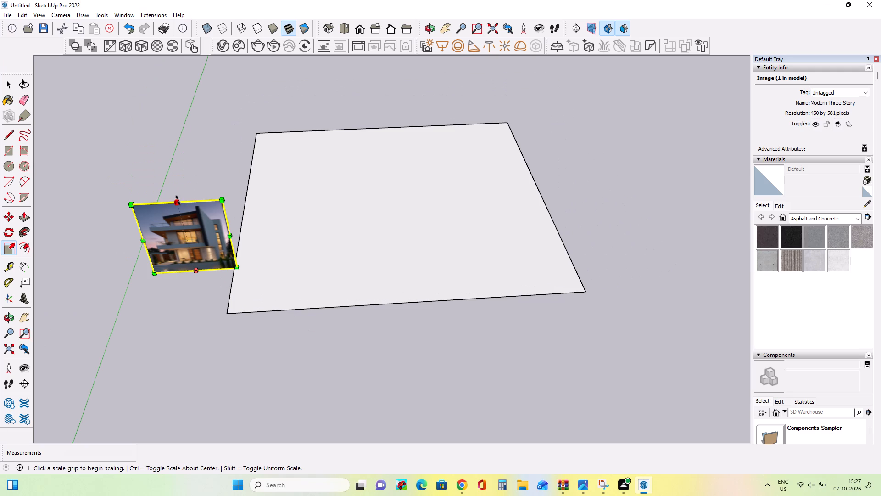
left_click(178, 200)
left_click(168, 141)
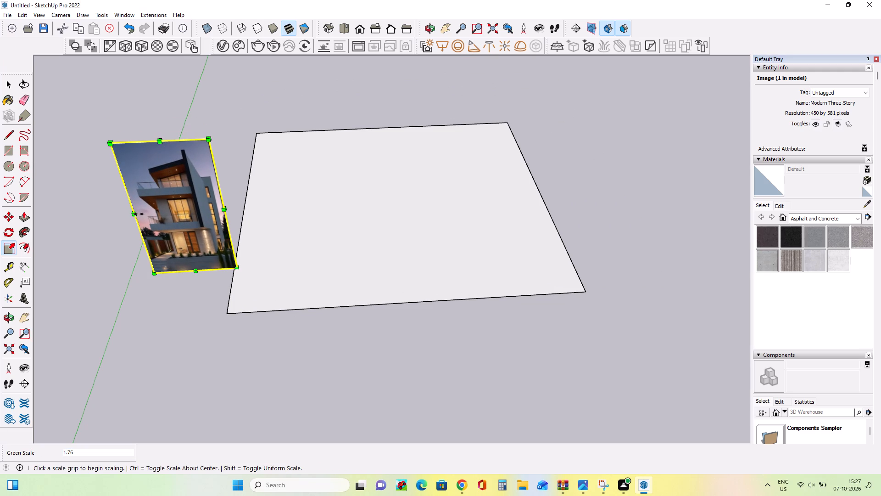
left_click(139, 214)
left_click(110, 223)
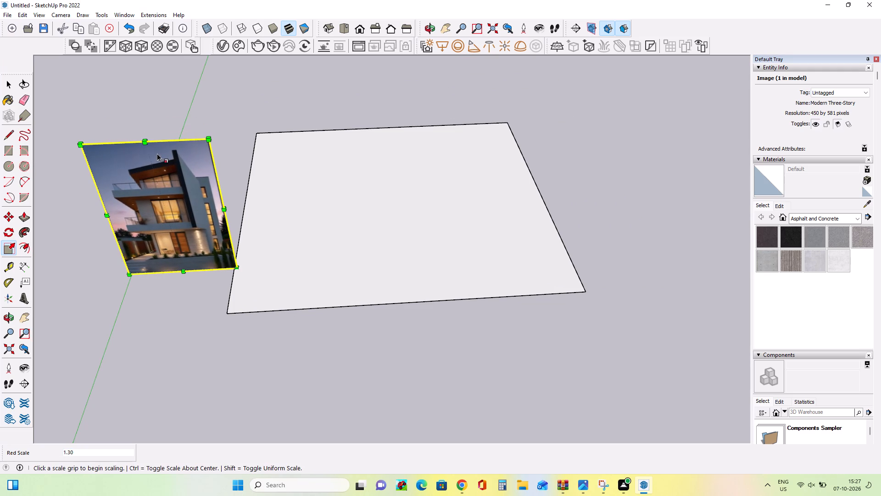
left_click(142, 139)
left_click(157, 85)
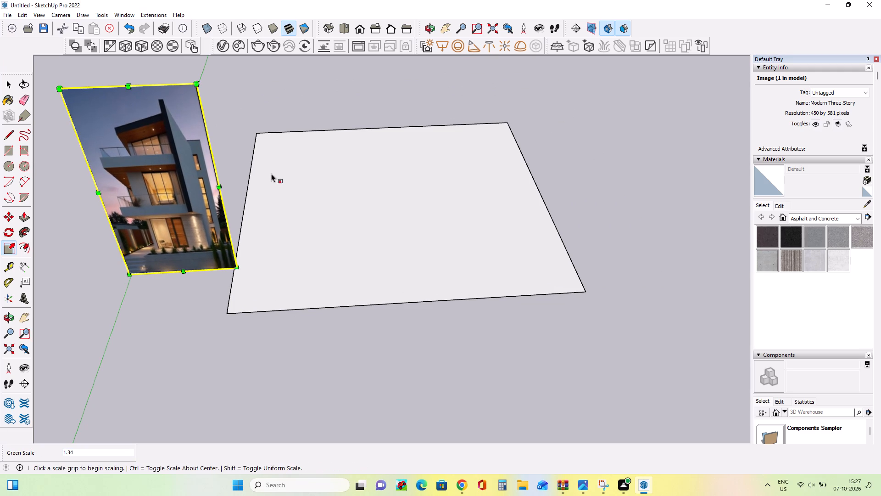
Examine the enlarged house image's entrance and floors, and its size and position relative to the base rectangle.
middle_click_drag(263, 292, 267, 241)
scroll(181, 233, "up", 7)
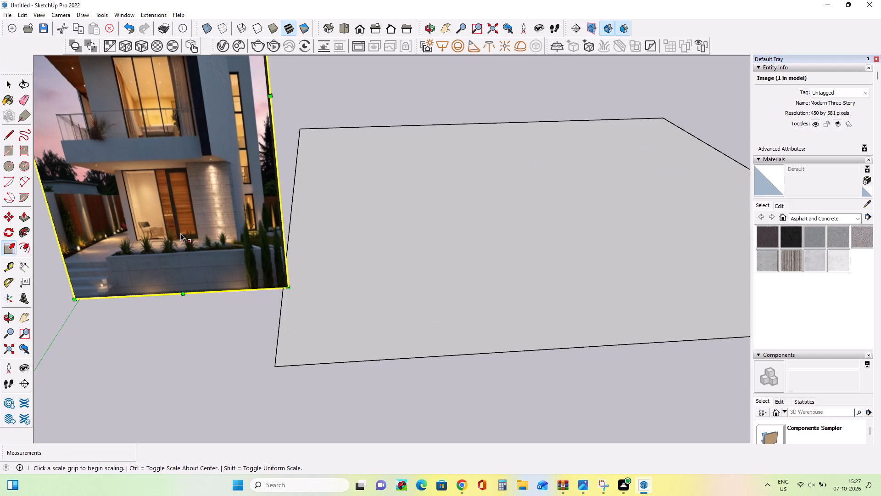
scroll(180, 233, "down", 6)
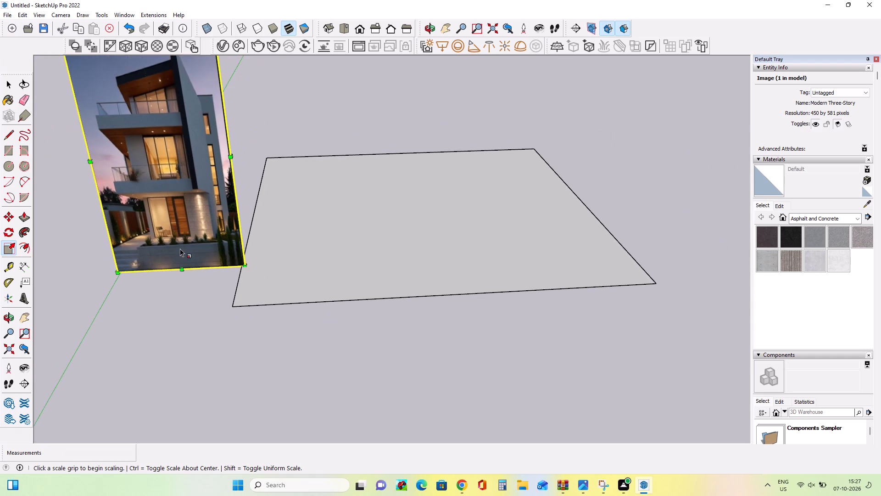
middle_click_drag(179, 266, 166, 244)
scroll(305, 292, "down", 1)
middle_click(305, 299)
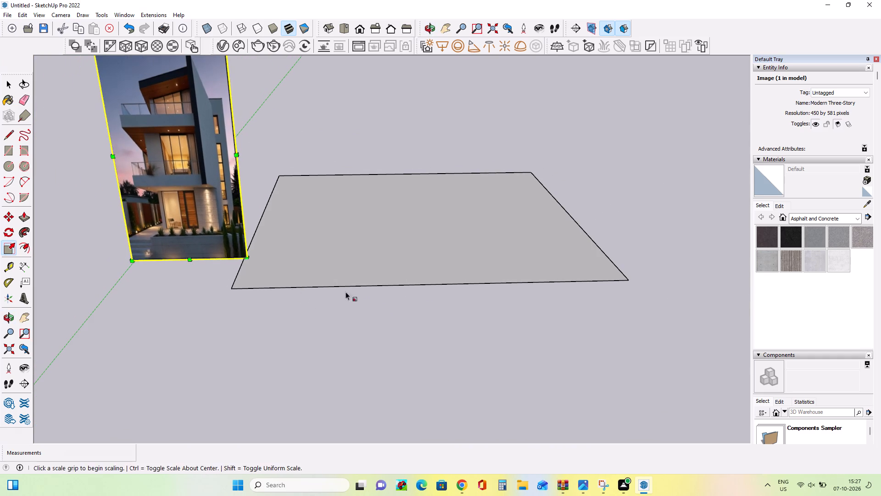
left_click(10, 250)
Draw a thin rectangular strip about 22' 6" long and 1' 3" wide along the base's front, starting from its right edge.
left_click(6, 150)
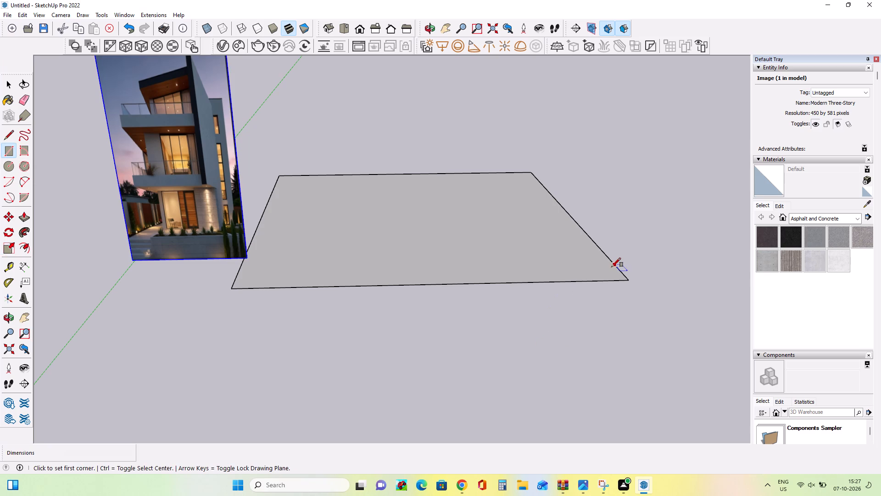
middle_click_drag(608, 252, 611, 282)
scroll(173, 272, "up", 11)
scroll(173, 272, "down", 5)
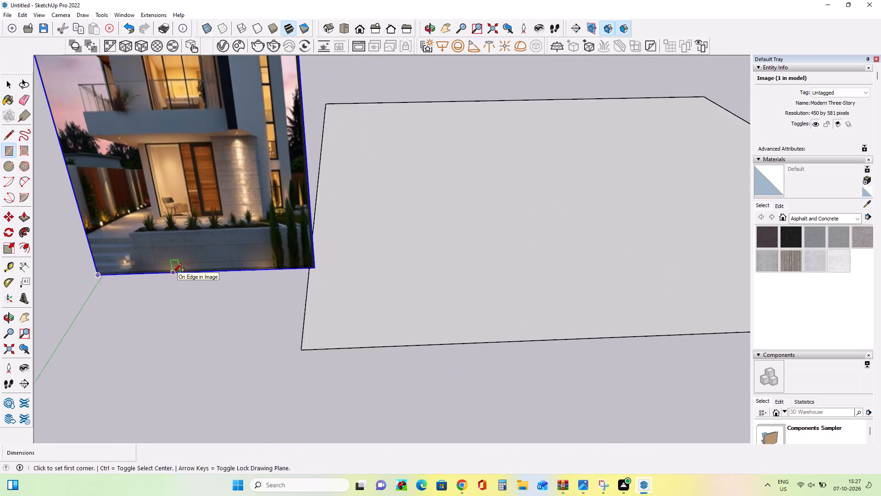
scroll(173, 272, "down", 9)
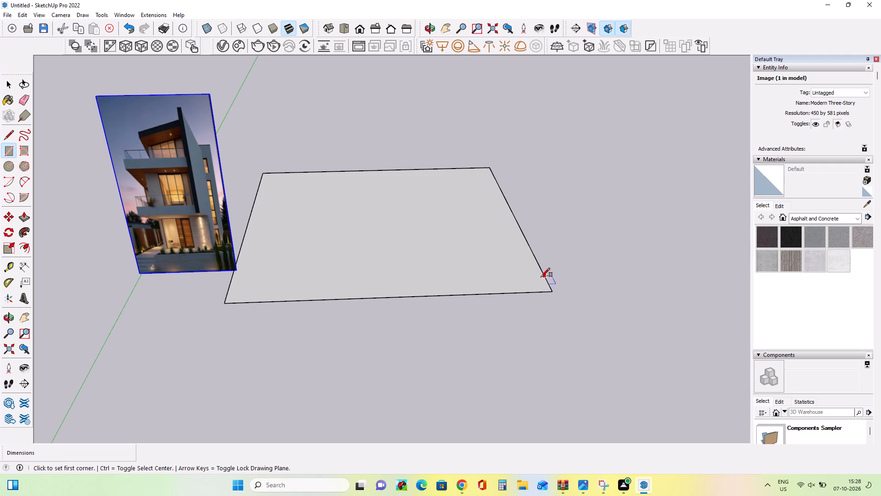
left_click(541, 277)
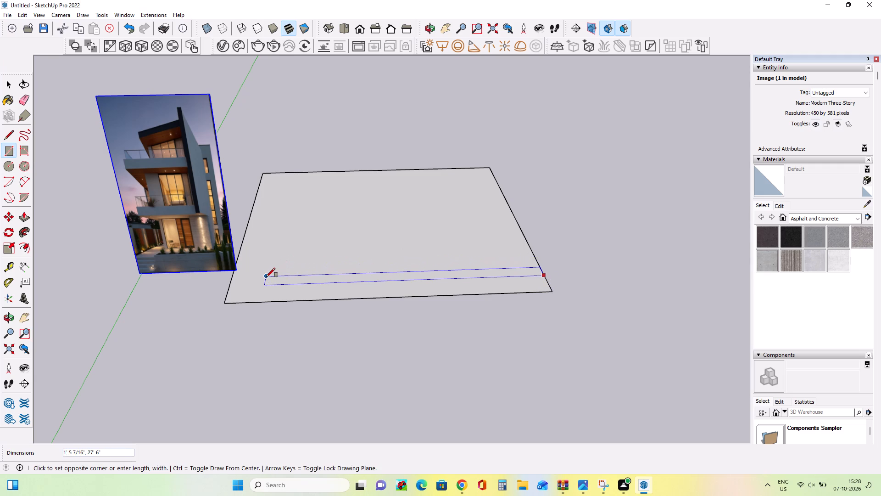
left_click(312, 276)
middle_click_drag(476, 253, 470, 286)
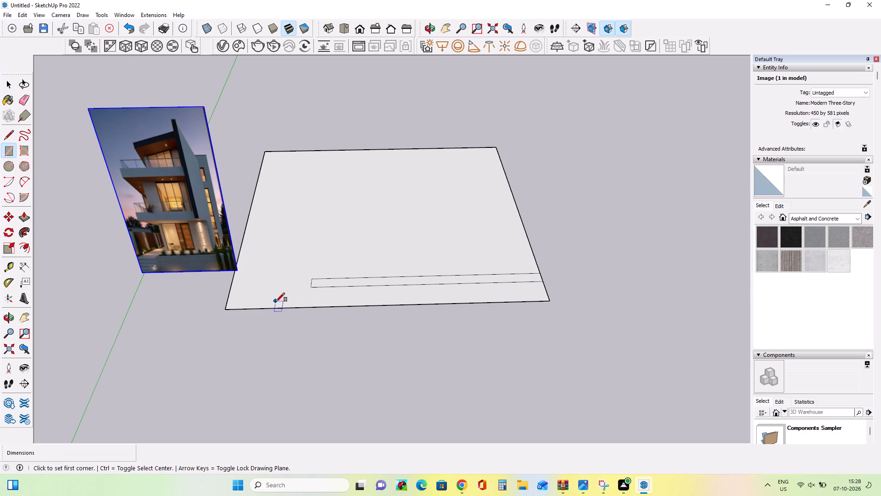
Continue the strip to the base's left edge with a rectangle about 7' 10" long and 1' 3" wide.
scroll(276, 302, "up", 2)
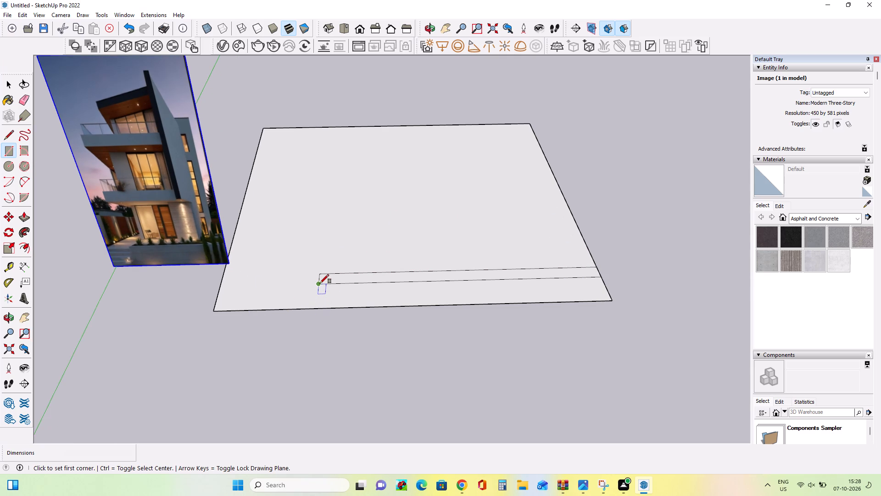
left_click(319, 283)
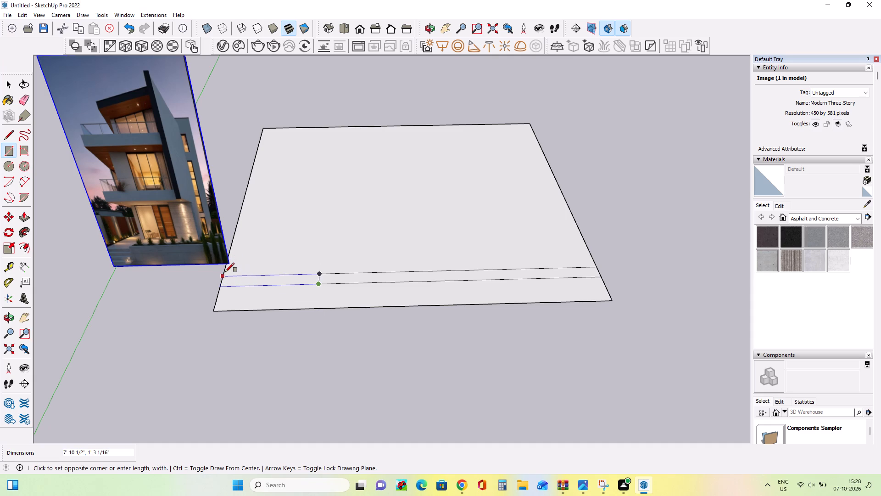
left_click(225, 272)
middle_click_drag(423, 258, 426, 267)
scroll(253, 259, "up", 3)
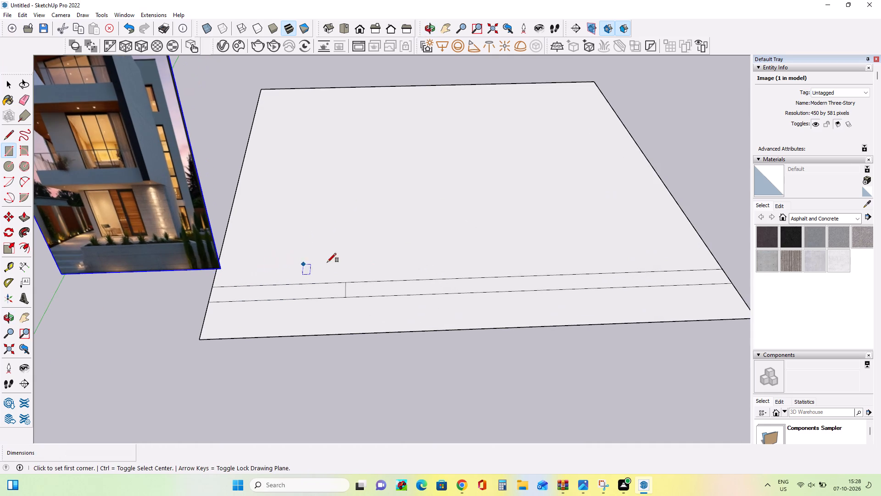
scroll(431, 257, "down", 3)
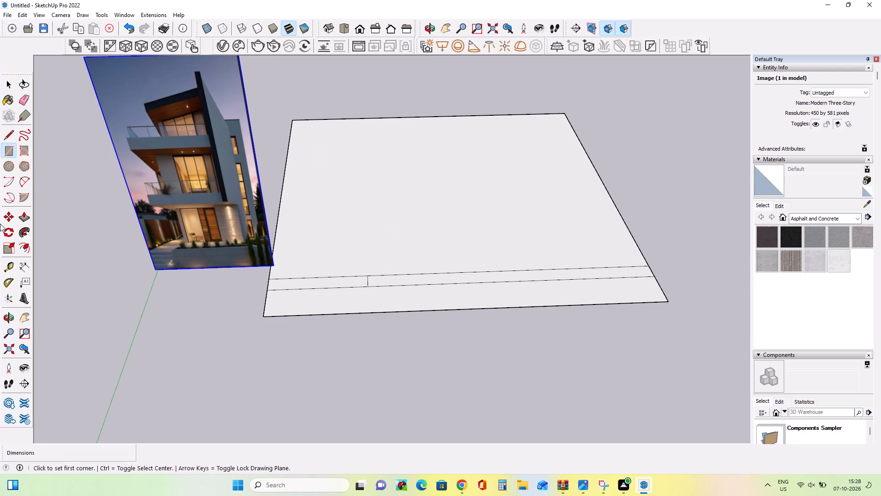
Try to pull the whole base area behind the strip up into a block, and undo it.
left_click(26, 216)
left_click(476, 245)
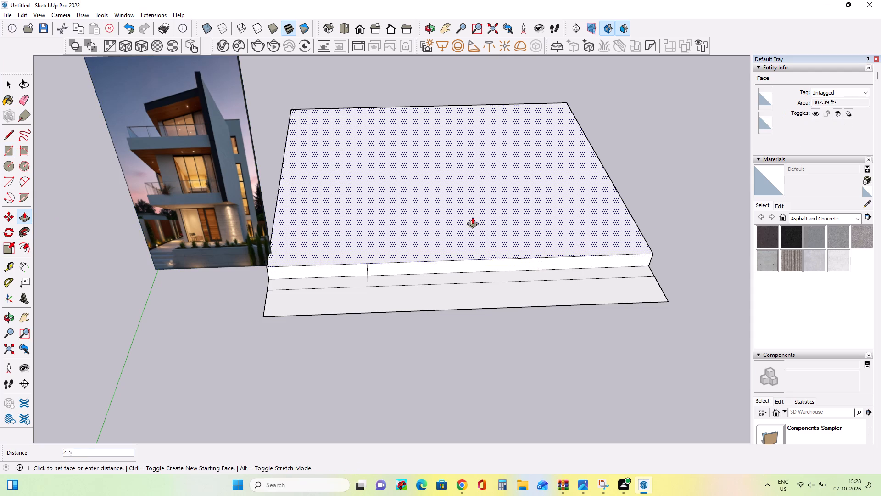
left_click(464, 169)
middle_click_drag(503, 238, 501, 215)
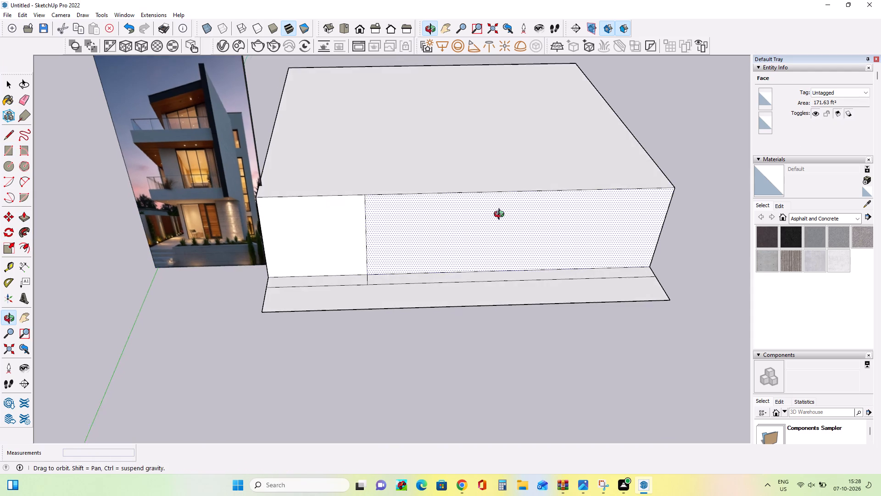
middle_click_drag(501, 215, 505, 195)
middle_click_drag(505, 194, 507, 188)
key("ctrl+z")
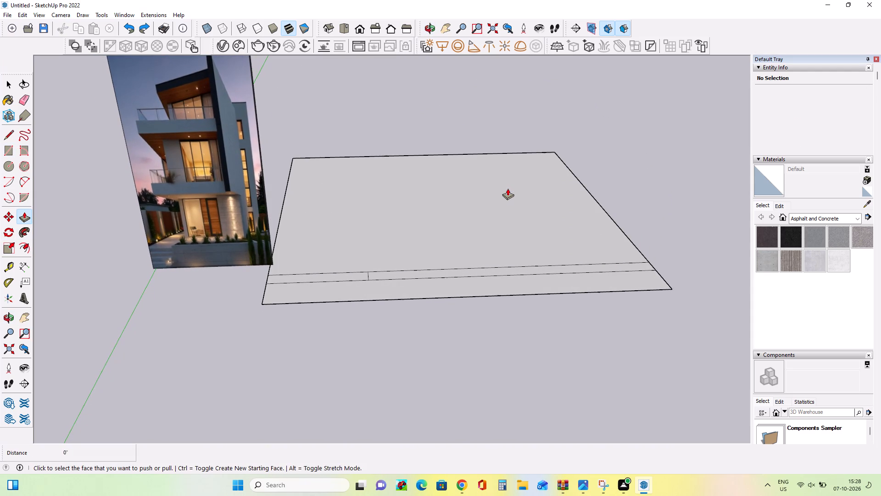
Draw a rectangle about 26' deep from the strip's dividing line to the base's back corner nearest the house image.
left_click(14, 151)
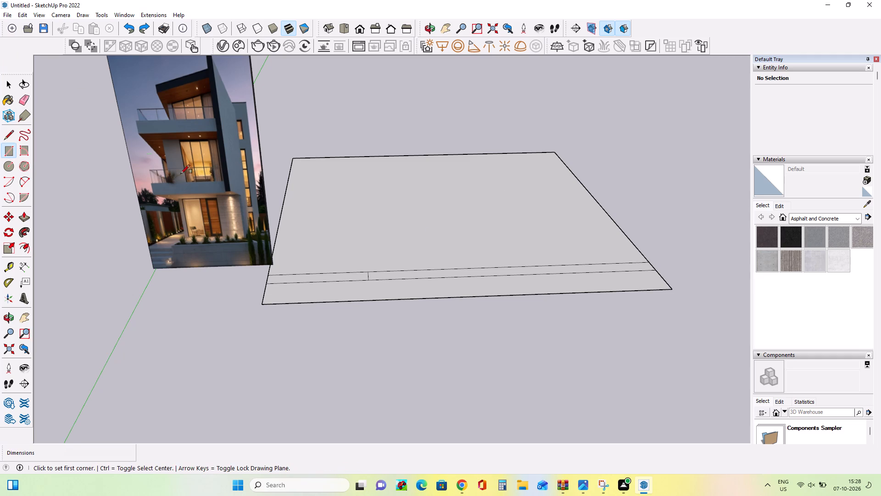
left_click(367, 271)
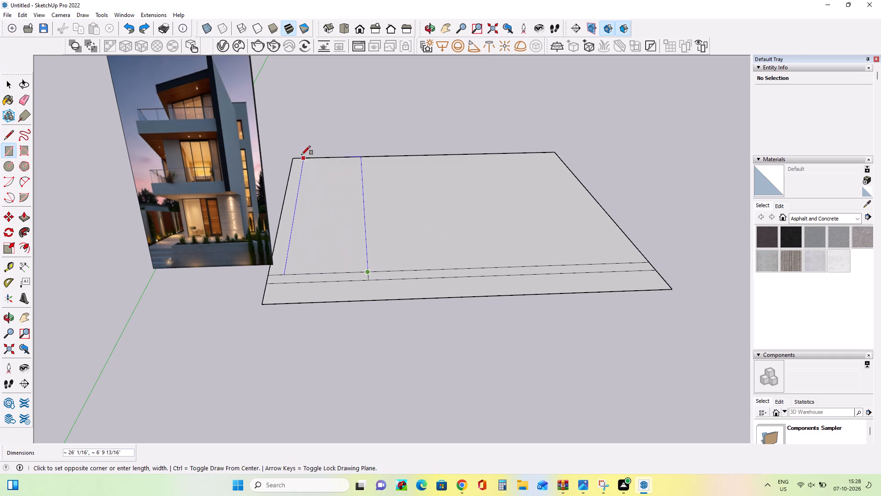
left_click(295, 158)
middle_click_drag(455, 209, 434, 224)
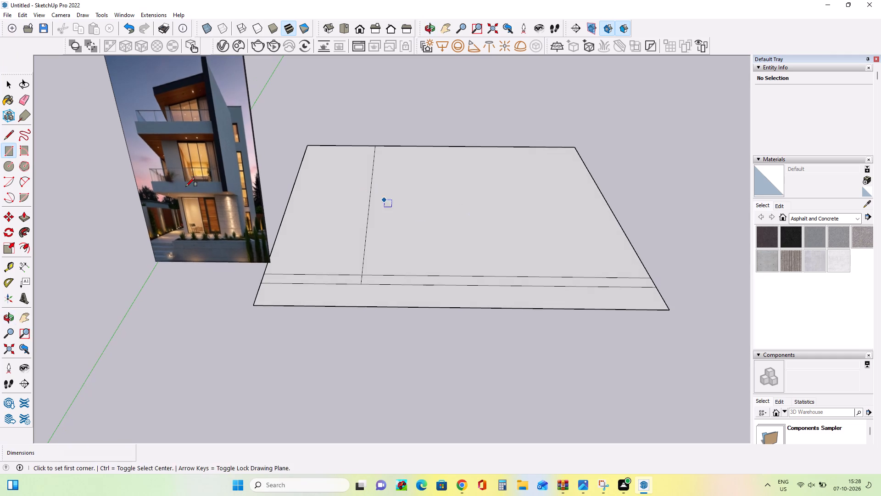
Pull the larger area behind the strip, away from the house image, up into a block.
left_click(22, 217)
left_click(441, 236)
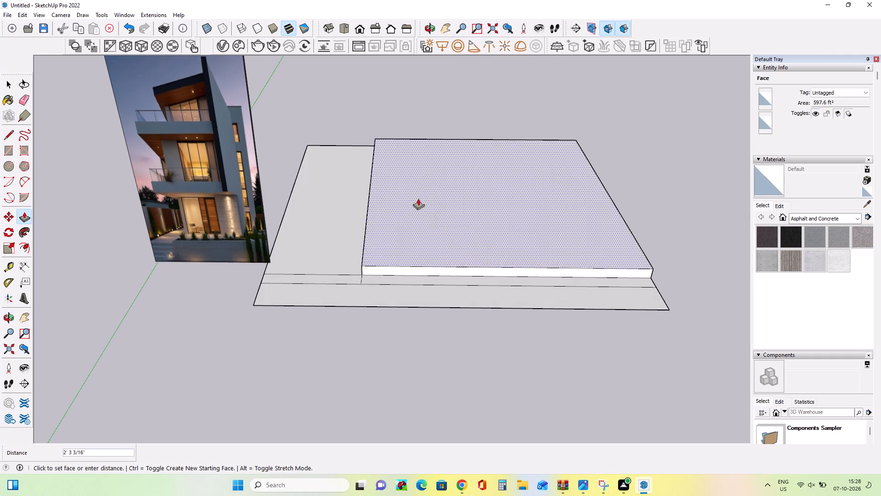
left_click(399, 152)
middle_click_drag(449, 253, 479, 197)
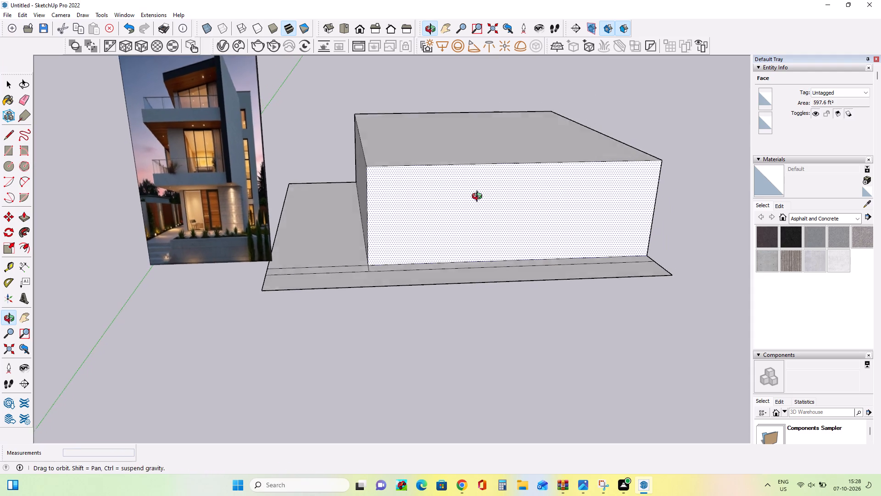
middle_click_drag(479, 197, 482, 195)
scroll(476, 195, "up", 3)
scroll(476, 195, "down", 3)
Push the block's side face nearest the house image inward by about 2'.
middle_click_drag(434, 198, 476, 200)
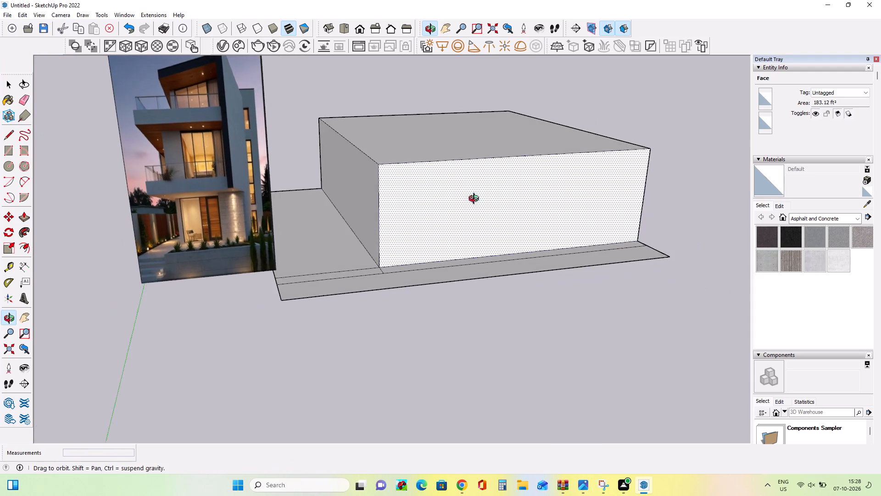
middle_click_drag(476, 200, 538, 191)
left_click(390, 214)
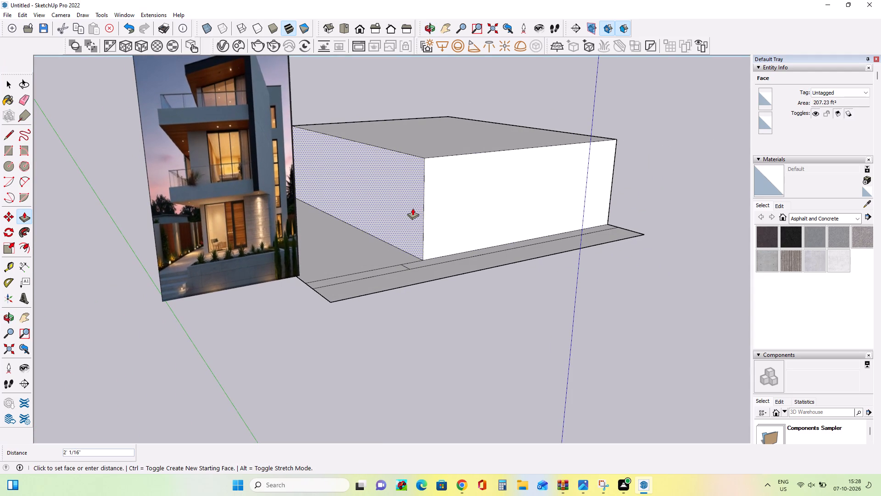
left_click(413, 208)
Push the block's side face farthest from the house image inward twice, the second time by about 2' 1/2".
middle_click_drag(461, 219, 321, 220)
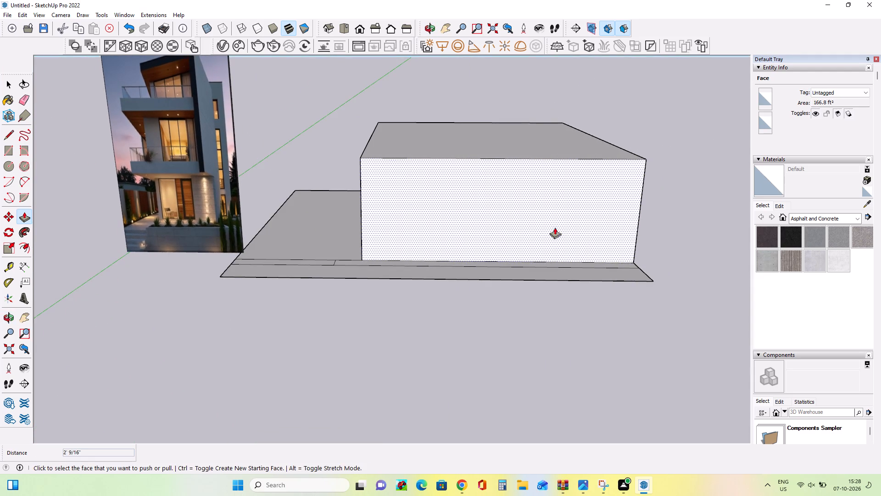
middle_click_drag(558, 236, 561, 245)
middle_click_drag(574, 242, 406, 256)
left_click(591, 257)
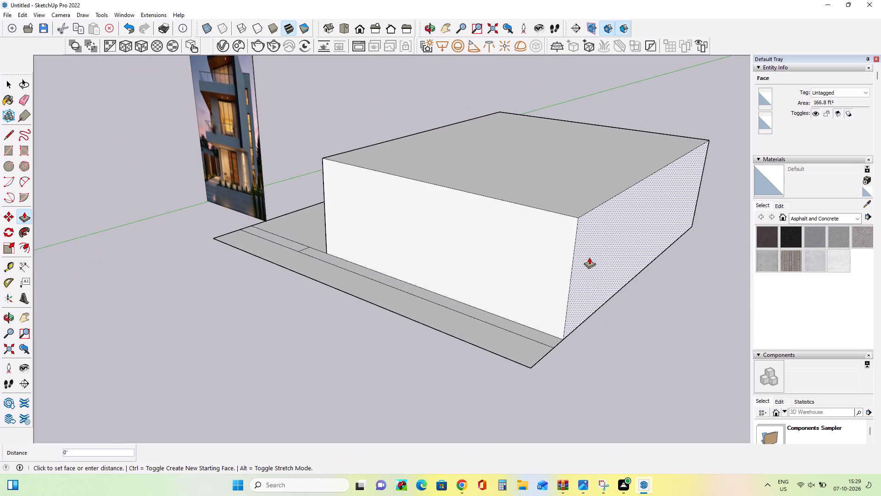
left_click(567, 254)
middle_click_drag(438, 283, 562, 272)
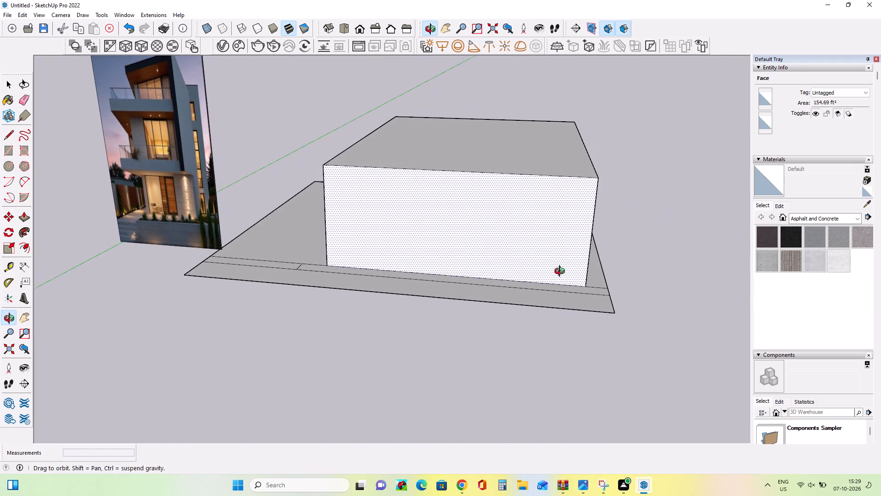
middle_click_drag(562, 272, 594, 260)
middle_click_drag(592, 216, 407, 231)
left_click(518, 245)
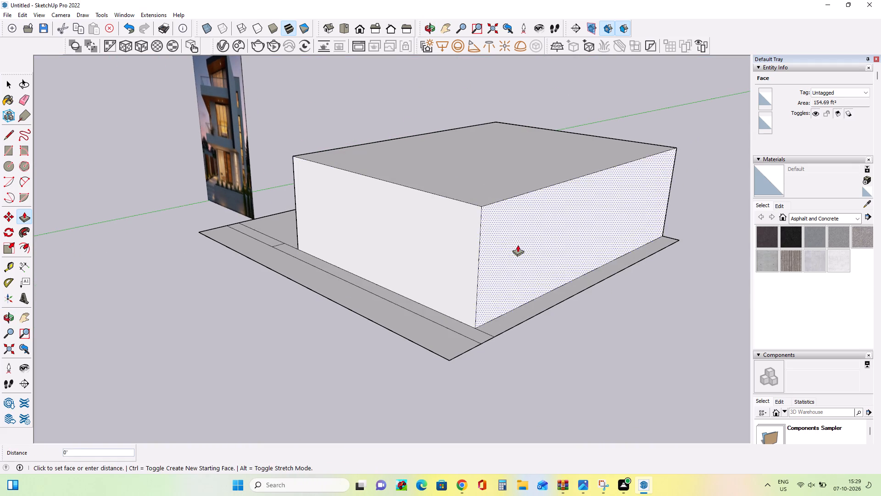
left_click(492, 239)
Push the block's side face nearest the house image inward by a further 1' 11 1/2".
middle_click_drag(420, 301, 740, 325)
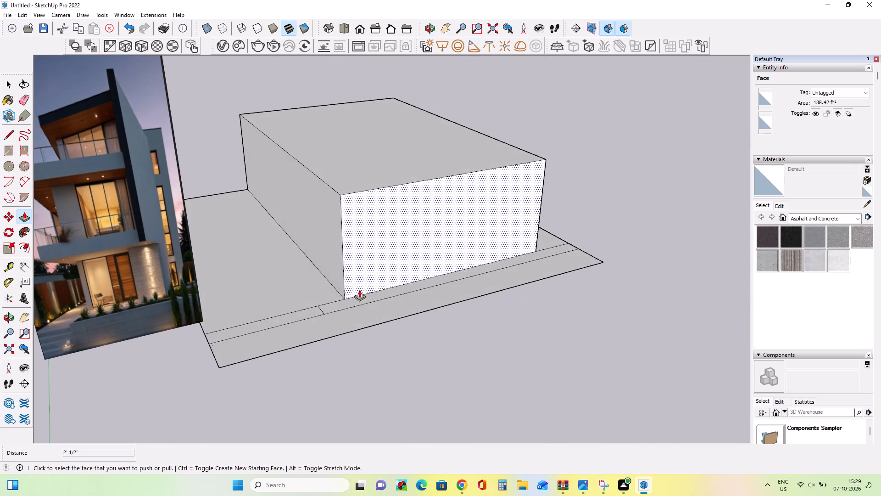
left_click(339, 255)
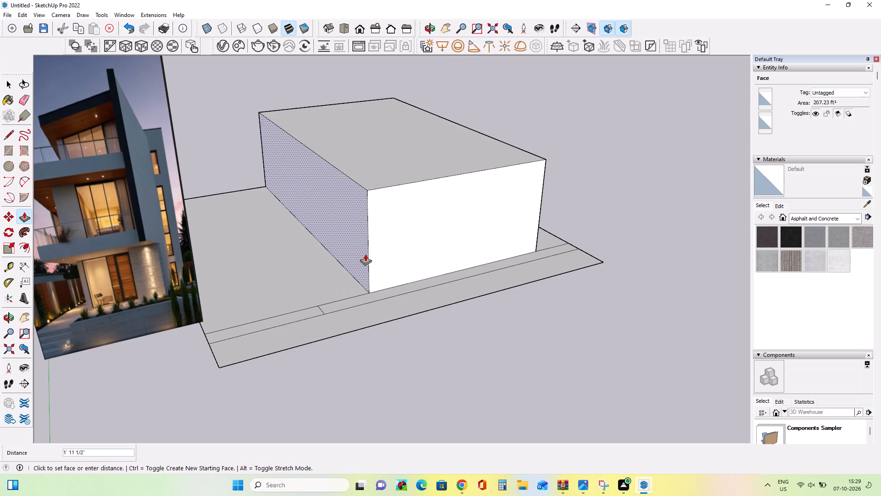
left_click(365, 254)
Compare the narrowed block with the house image, and examine the house pictures open in Snipping Tool and Photos.
middle_click_drag(618, 278, 525, 296)
scroll(299, 277, "up", 3)
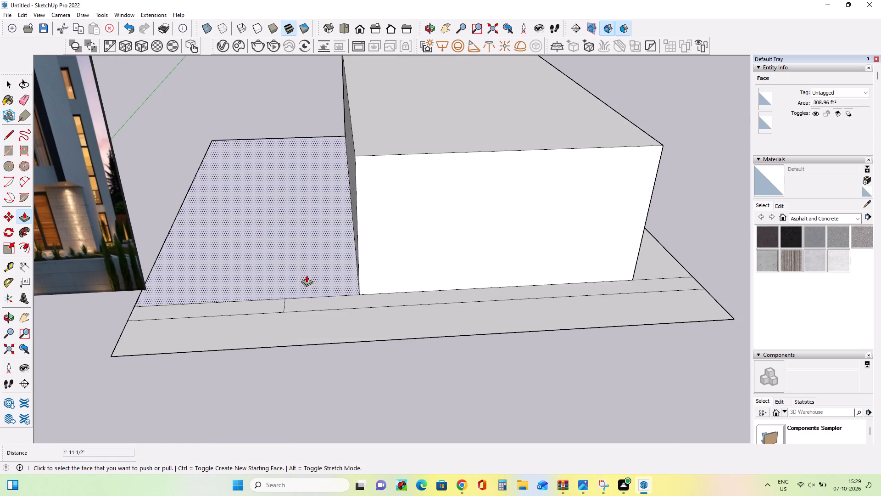
scroll(301, 271, "down", 7)
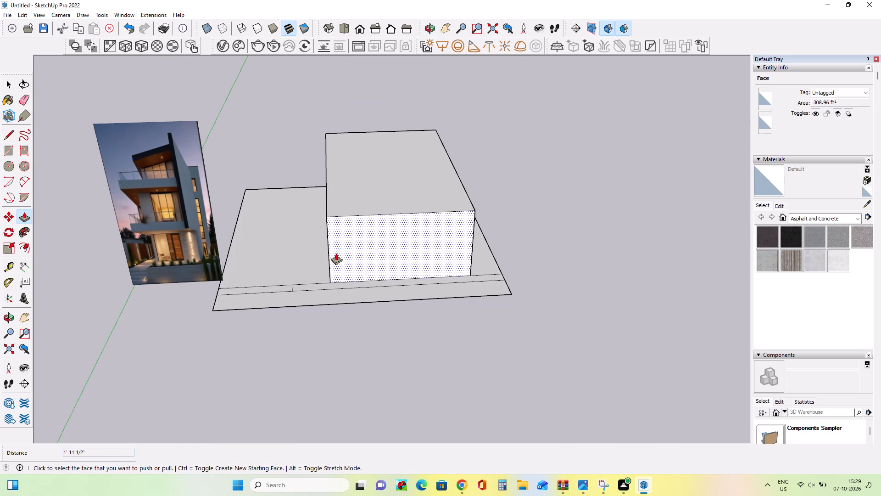
scroll(202, 260, "up", 4)
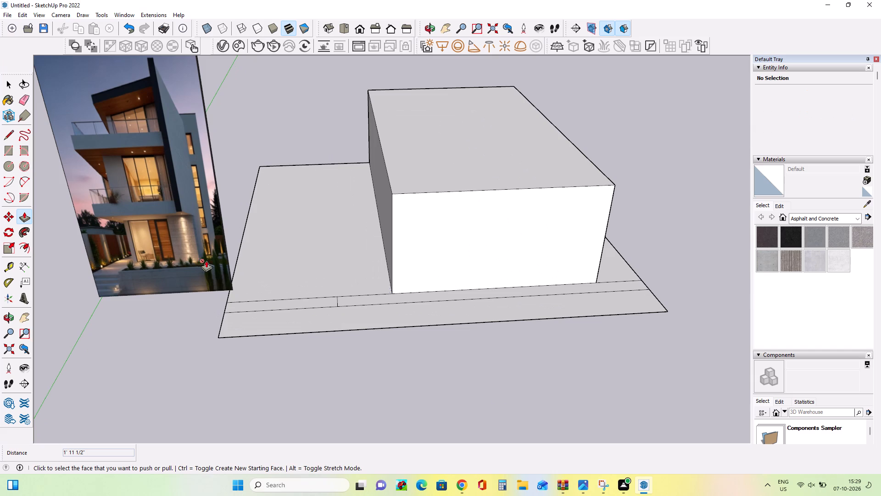
left_click(601, 487)
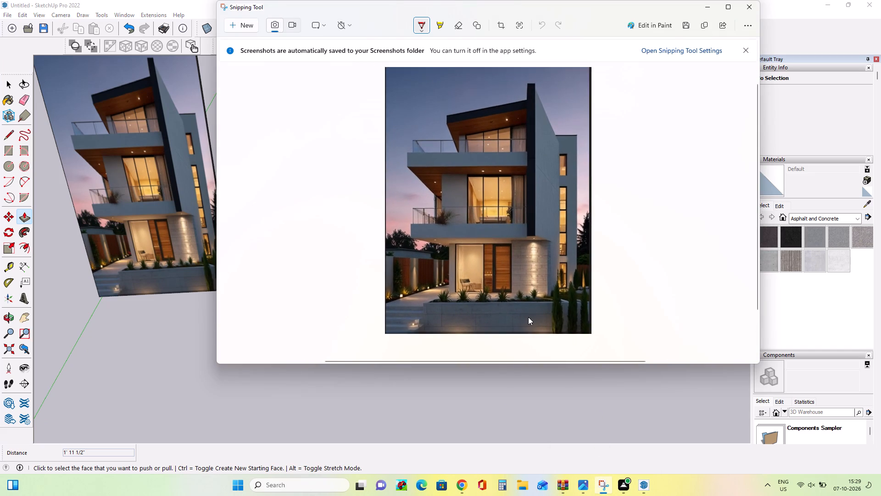
scroll(530, 308, "up", 1)
scroll(530, 308, "down", 3)
scroll(530, 308, "up", 2)
scroll(530, 308, "down", 1)
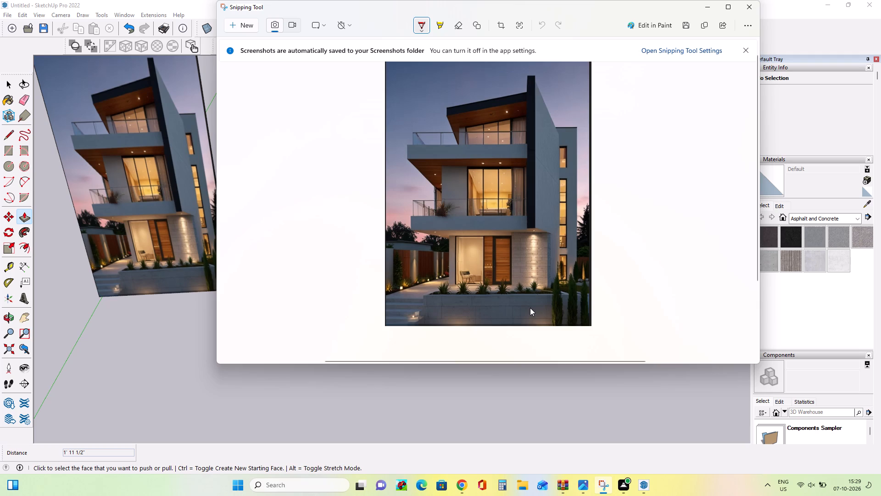
left_click(580, 485)
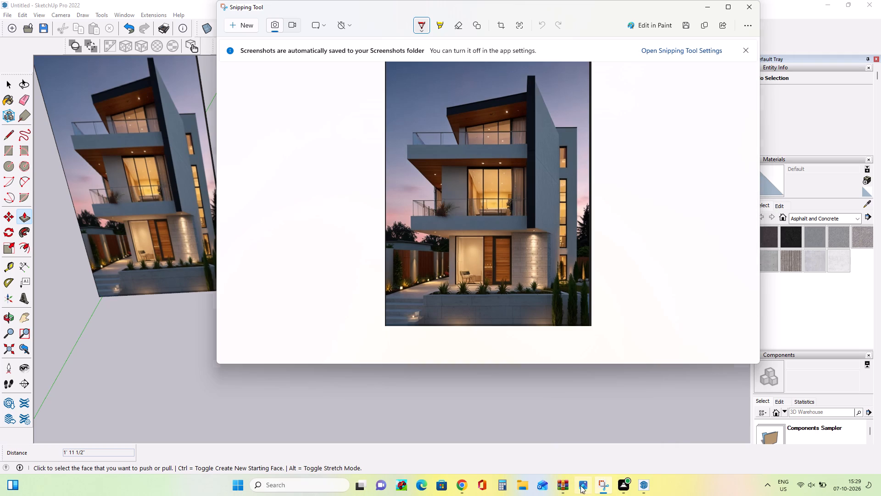
scroll(426, 240, "up", 2)
scroll(426, 240, "down", 1)
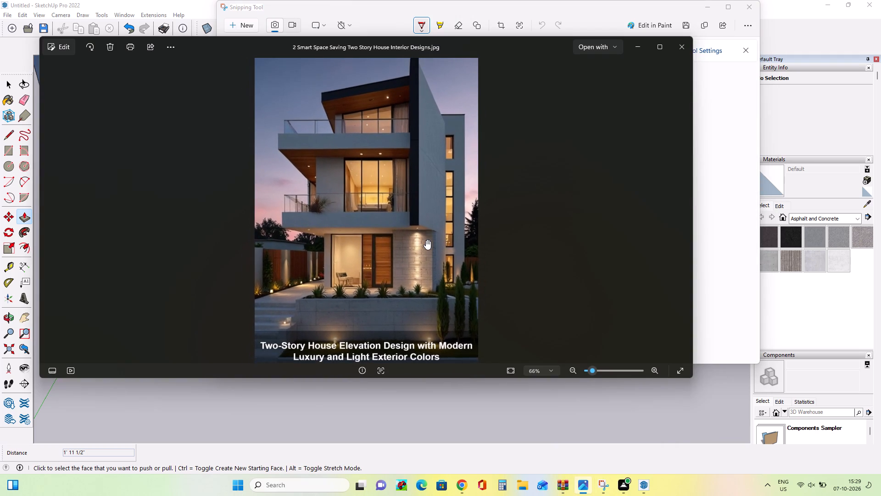
left_click(521, 240)
left_click(521, 240)
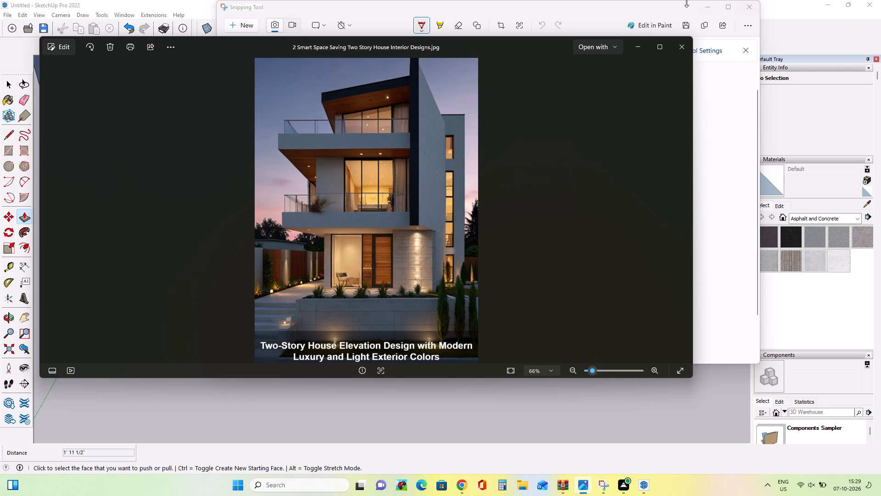
left_click(644, 48)
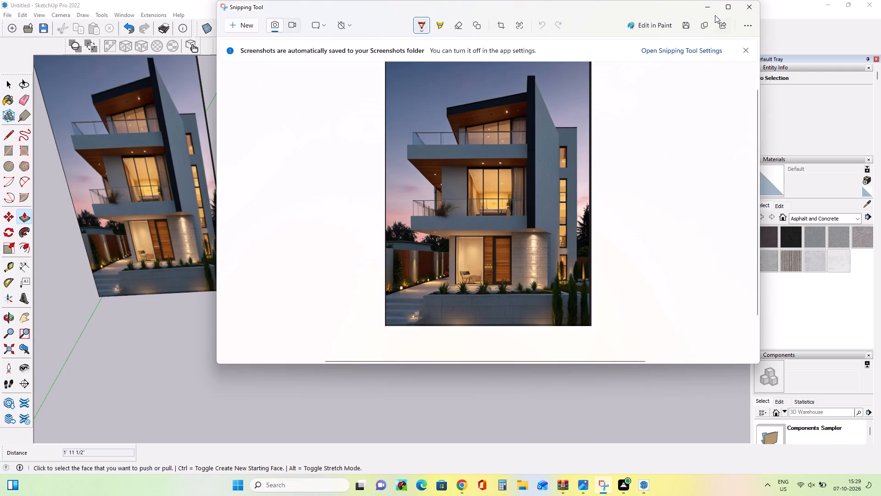
left_click(710, 6)
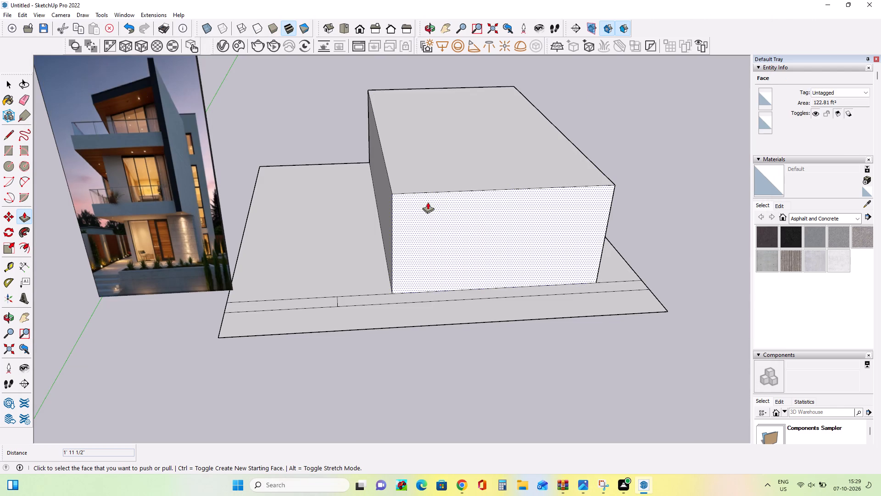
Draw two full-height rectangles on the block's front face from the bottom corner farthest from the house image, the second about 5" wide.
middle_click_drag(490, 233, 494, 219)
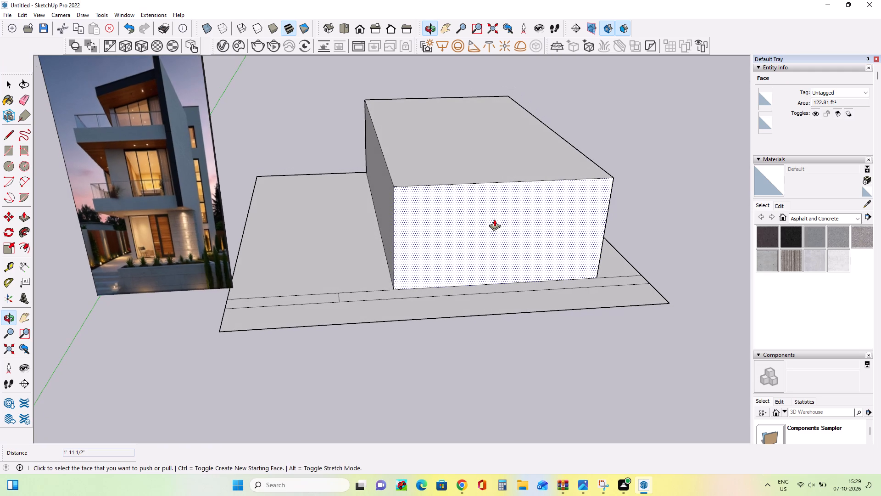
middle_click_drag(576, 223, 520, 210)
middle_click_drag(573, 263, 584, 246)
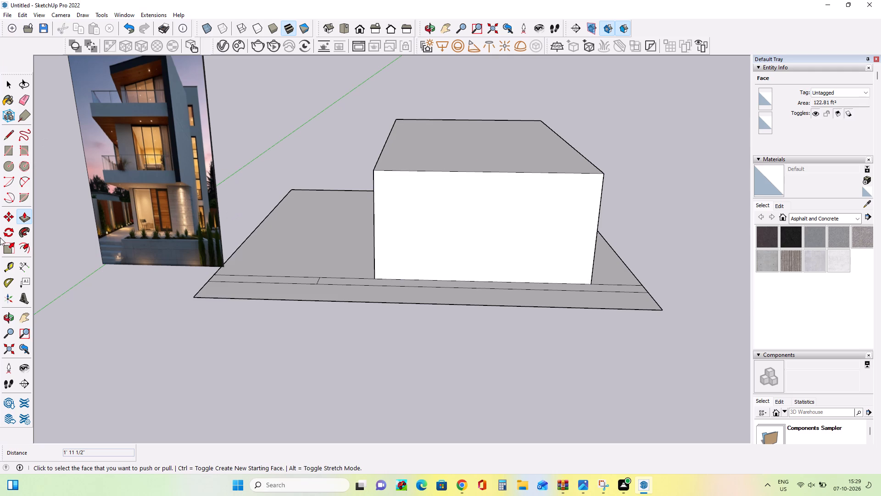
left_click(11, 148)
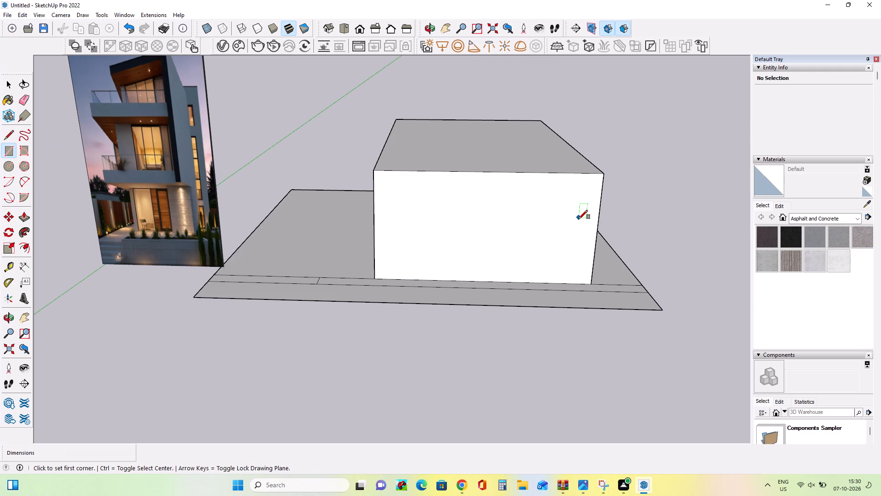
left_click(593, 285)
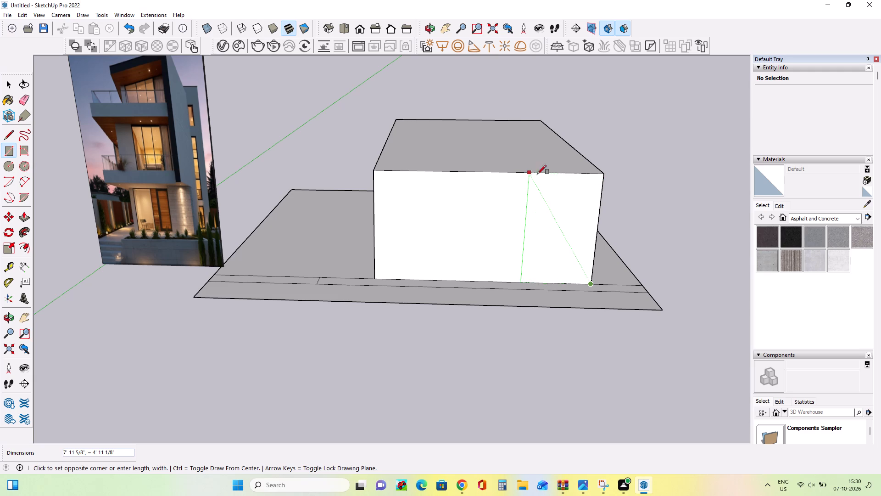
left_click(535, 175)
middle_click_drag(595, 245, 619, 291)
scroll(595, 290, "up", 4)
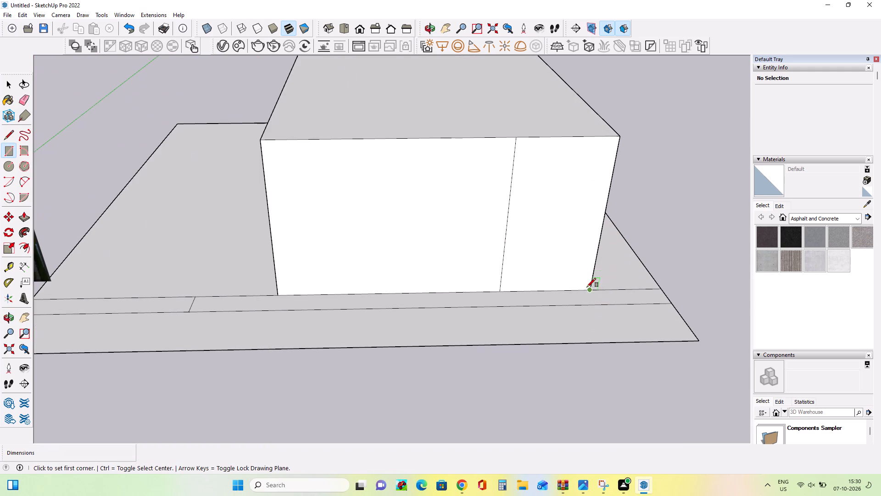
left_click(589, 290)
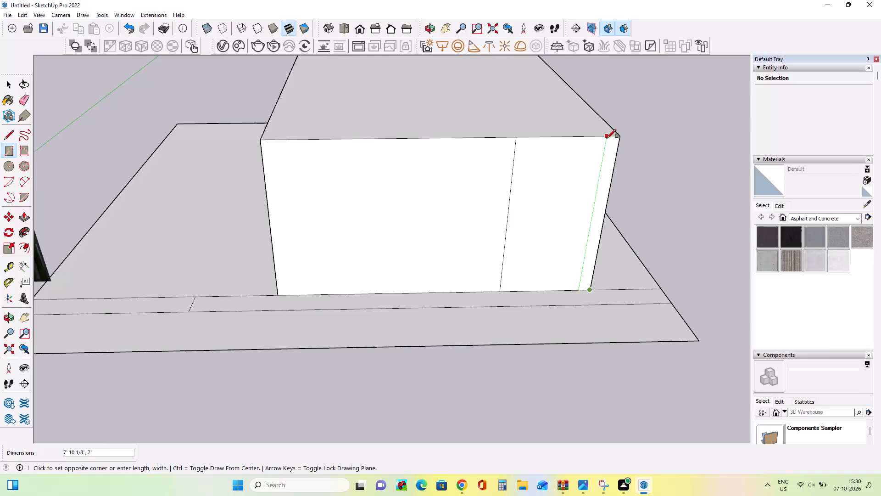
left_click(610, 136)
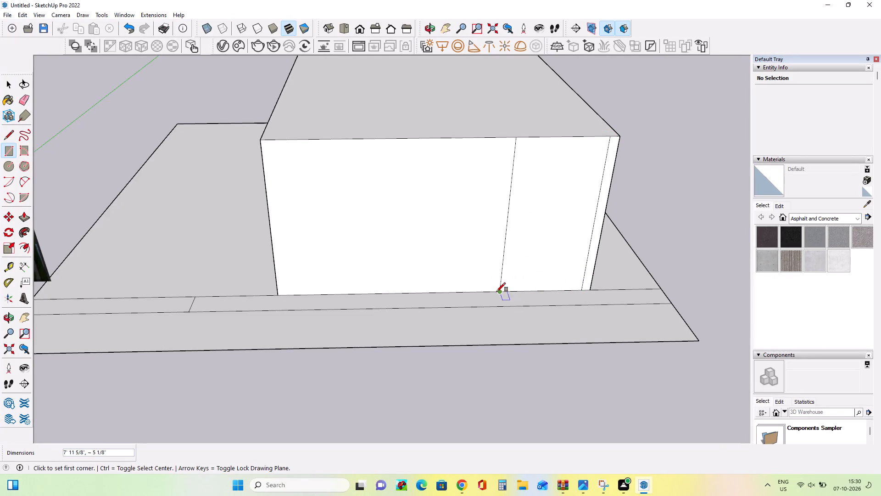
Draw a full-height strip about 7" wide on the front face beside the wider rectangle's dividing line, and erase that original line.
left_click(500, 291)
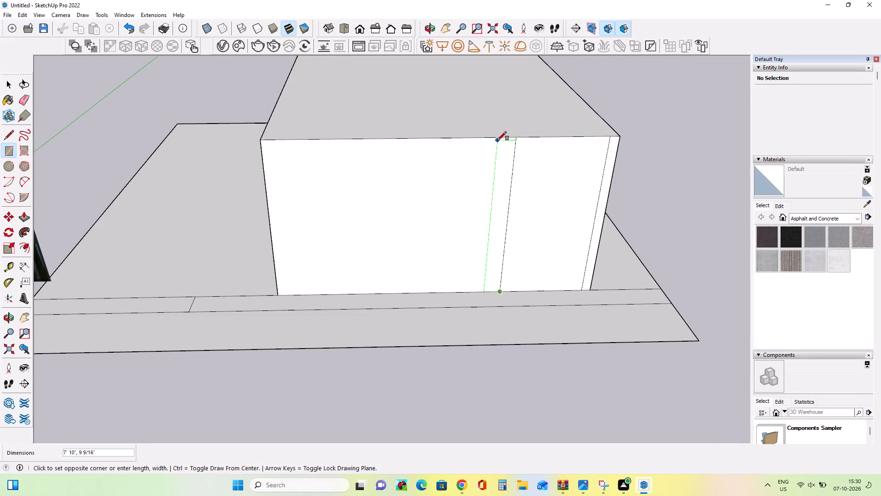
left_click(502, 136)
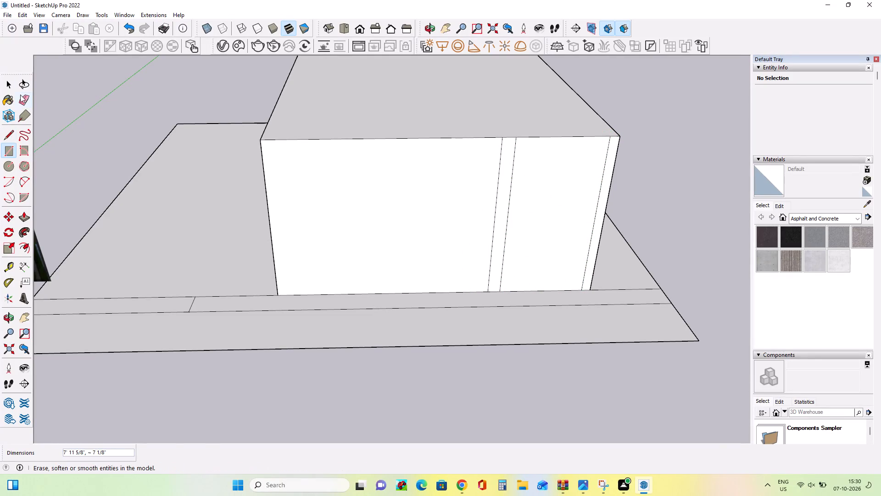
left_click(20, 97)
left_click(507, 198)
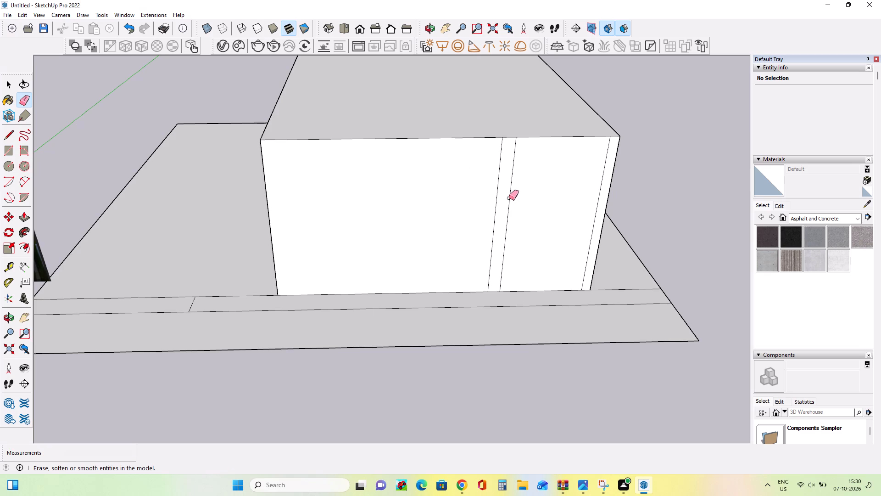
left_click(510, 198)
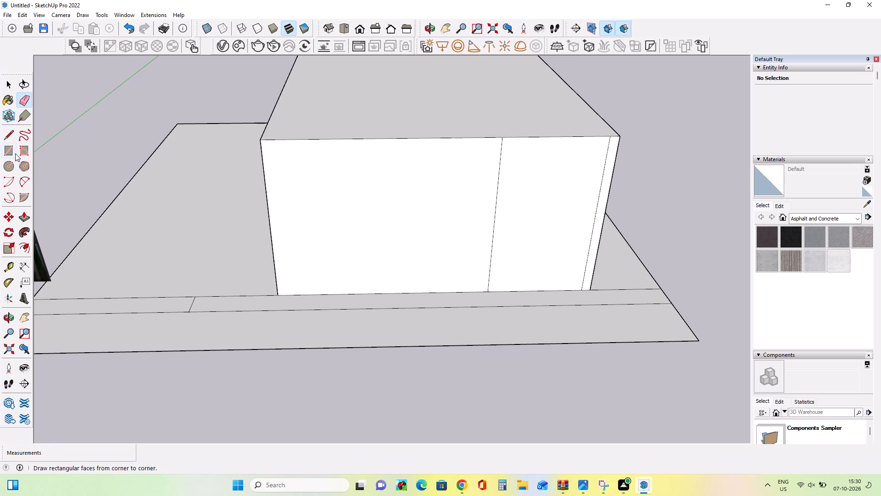
Pull the base face beside the block, on the house-image side, up by about 2' 5".
left_click(7, 149)
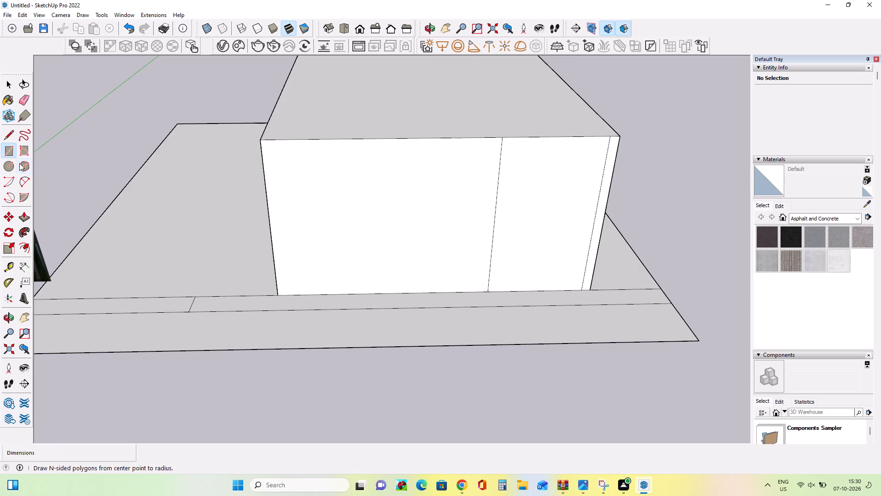
left_click(24, 217)
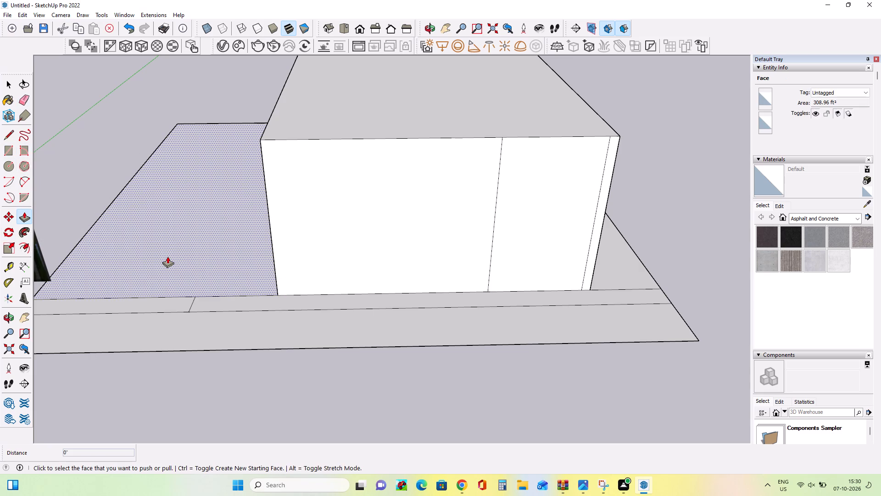
left_click(167, 256)
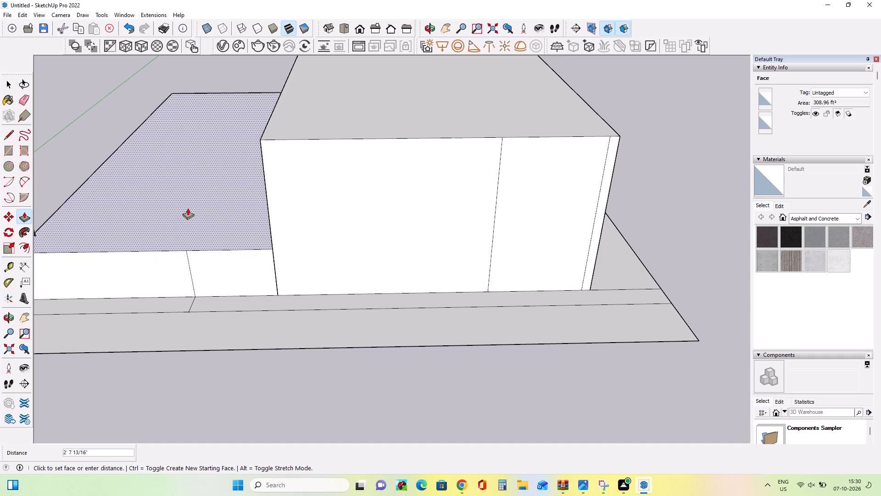
left_click(188, 212)
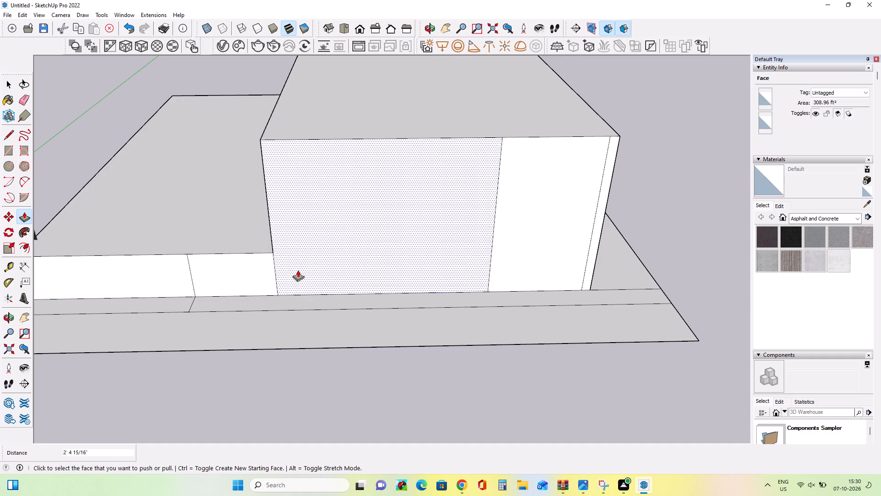
Push the block's top face down by about 5' 6 11/16", level with the raised face beside it.
middle_click(298, 270)
left_click(360, 123)
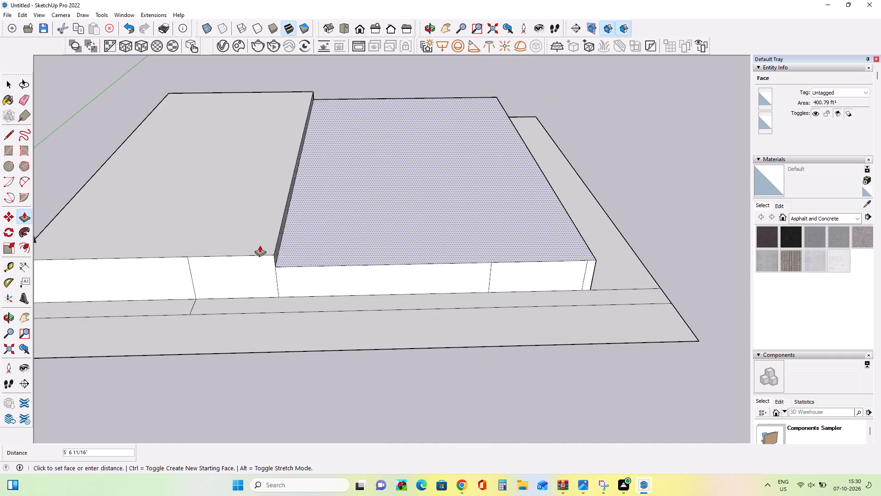
left_click(260, 245)
Erase the seam between the two level top faces and all the vertical dividing lines on the front face.
middle_click_drag(401, 213, 407, 238)
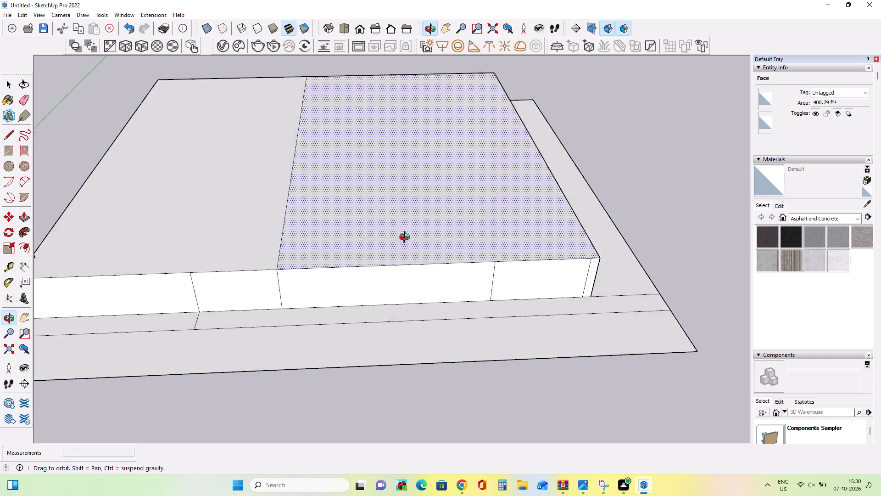
middle_click_drag(407, 238, 407, 241)
scroll(409, 240, "down", 3)
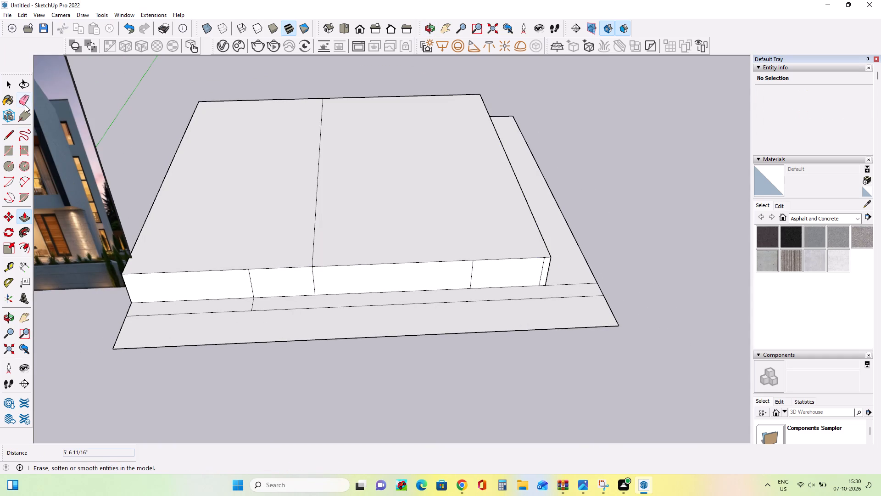
left_click(25, 105)
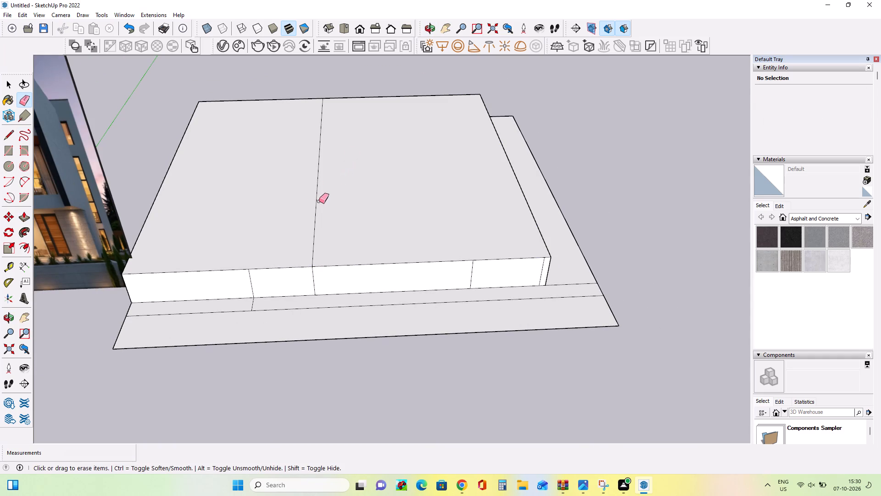
left_click(317, 201)
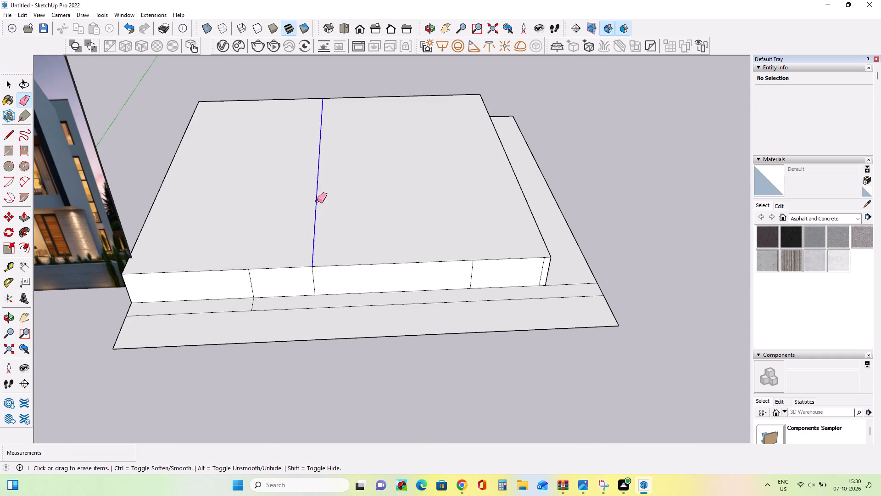
left_click(471, 271)
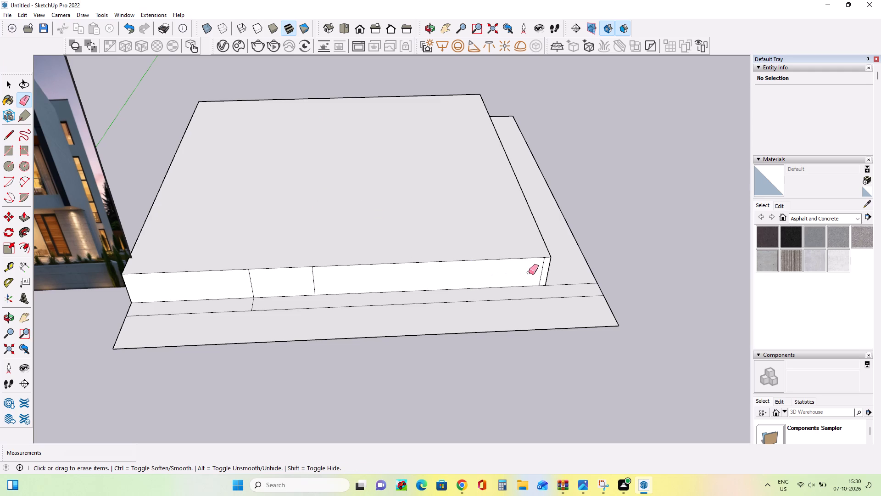
left_click(544, 270)
left_click(543, 270)
left_click(313, 281)
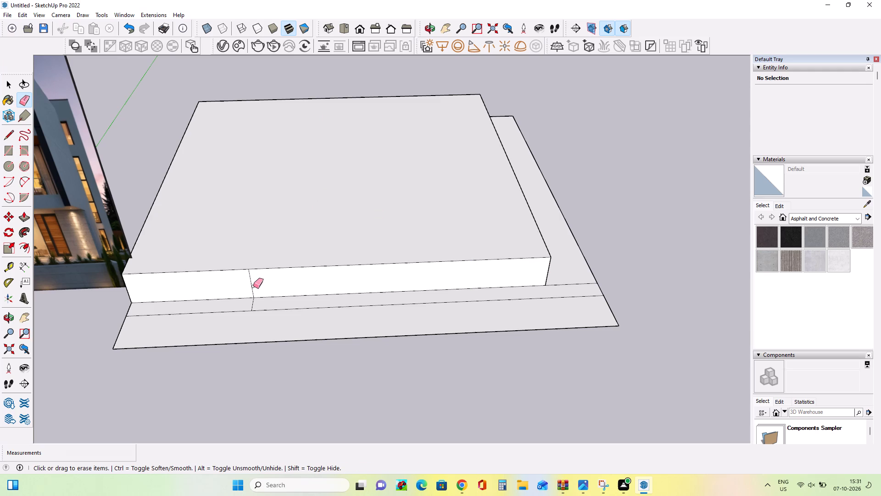
left_click(251, 285)
Pull the merged top face up by about 2' 9 5/16", and push it back down by about 1' 4 5/8".
middle_click_drag(323, 272, 305, 248)
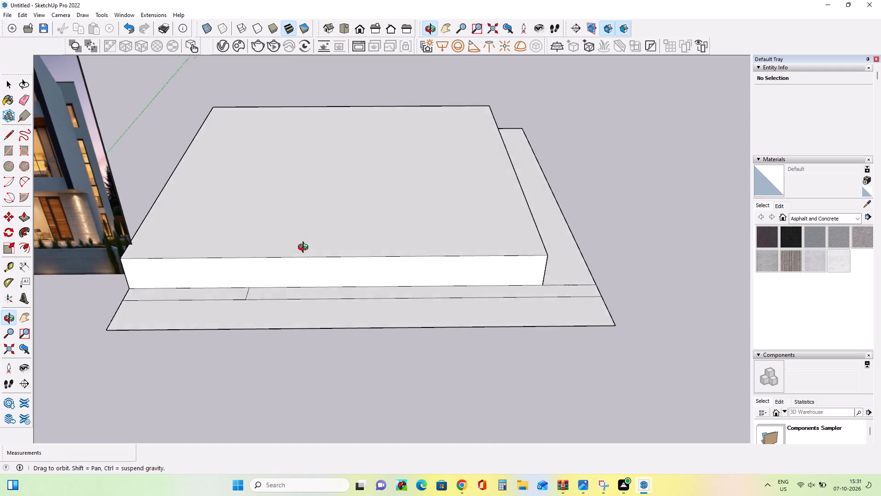
middle_click_drag(305, 248, 305, 248)
left_click(28, 220)
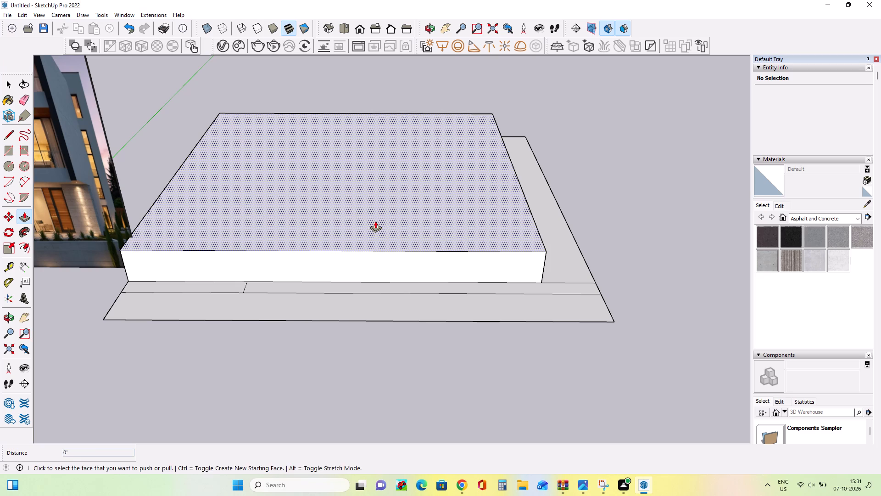
left_click(375, 221)
left_click(386, 185)
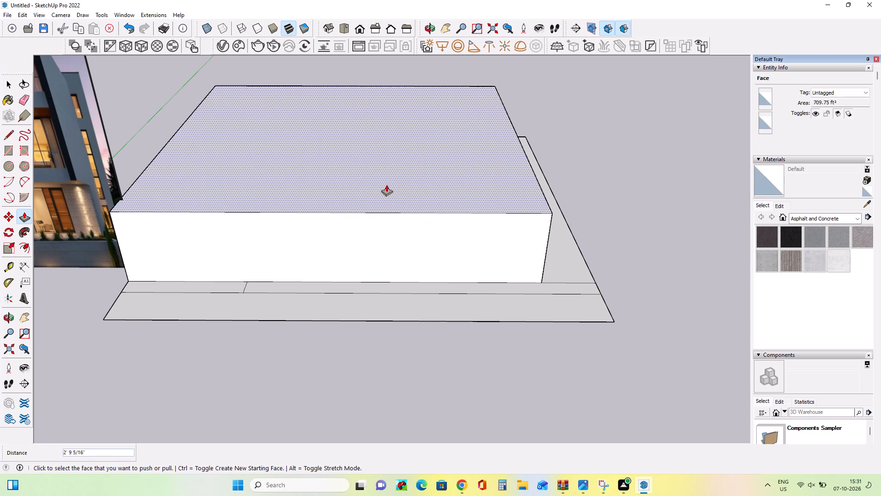
left_click(386, 185)
left_click(387, 203)
Draw a rectangle about 21' 9" by 21' 4" on the top face, from the side edge farthest from the house image to the back edge.
middle_click_drag(408, 260, 447, 260)
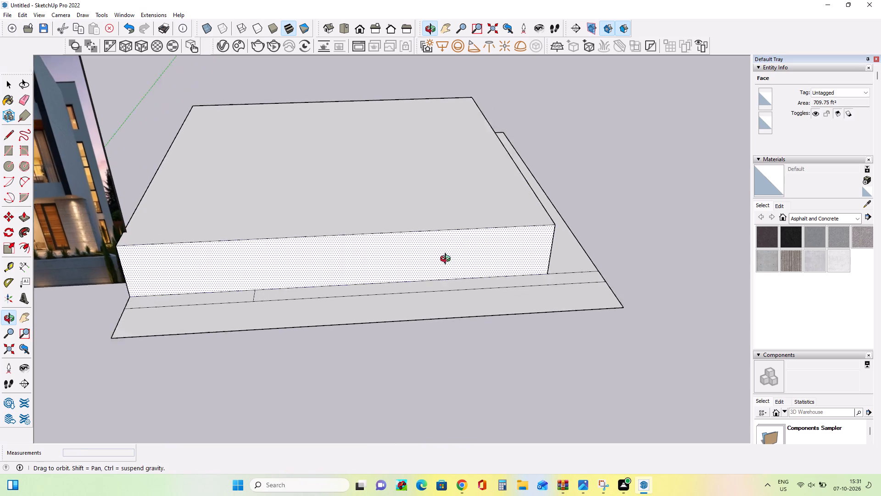
middle_click_drag(447, 260, 466, 261)
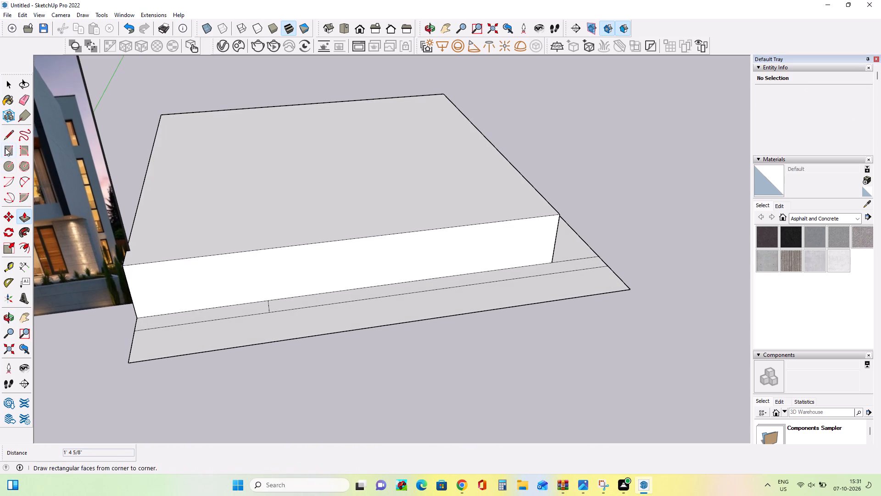
left_click(7, 148)
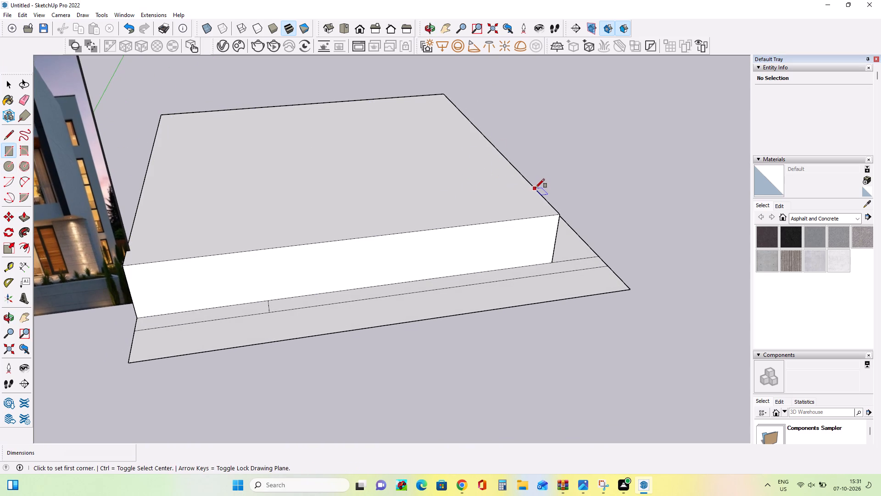
left_click(532, 188)
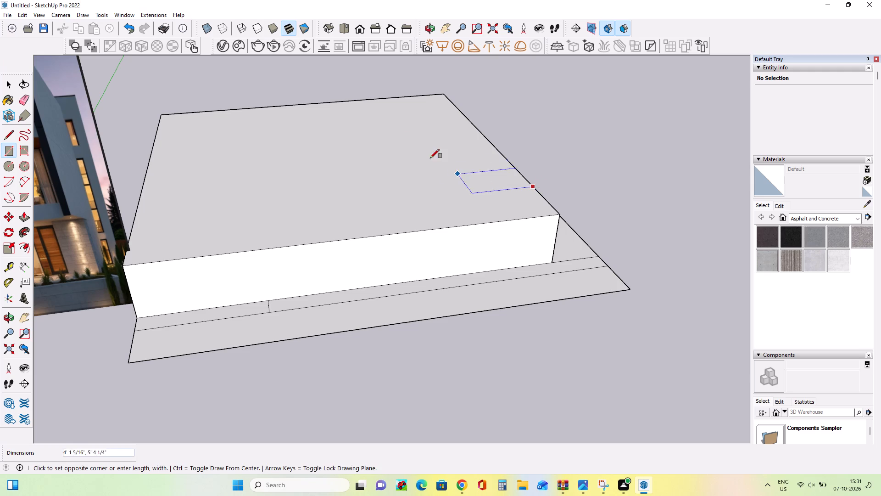
left_click(225, 112)
Draw a strip about 26' by 1' 1" on the top face along the side edge nearest the house image.
middle_click_drag(383, 175, 360, 202)
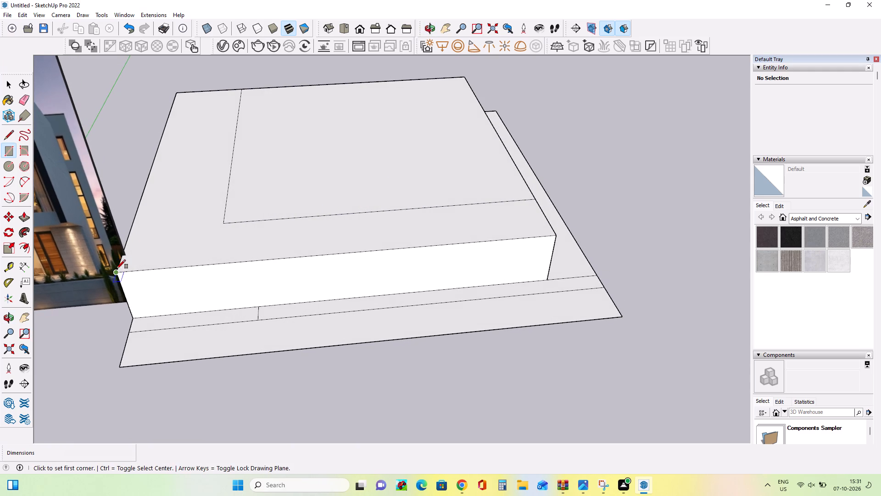
left_click(117, 271)
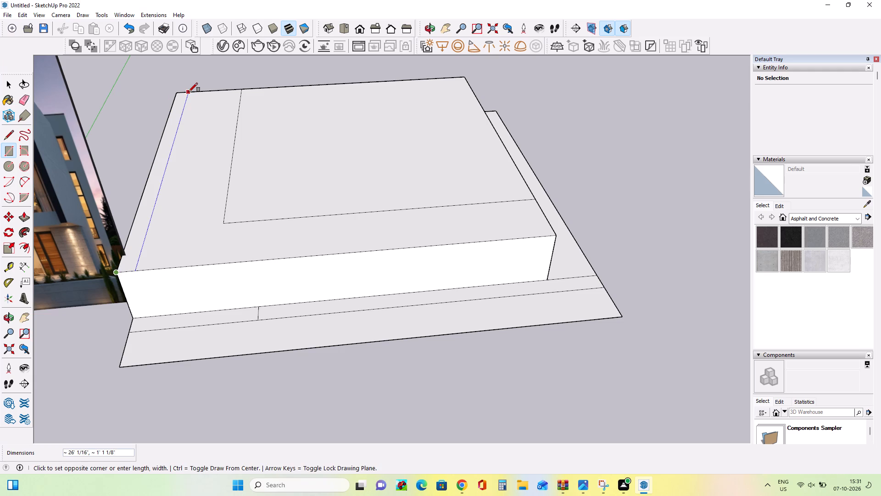
left_click(189, 90)
Pull the large rectangle on the base's top face up by about 7' 8 1/2" with Push/Pull.
scroll(288, 225, "down", 2)
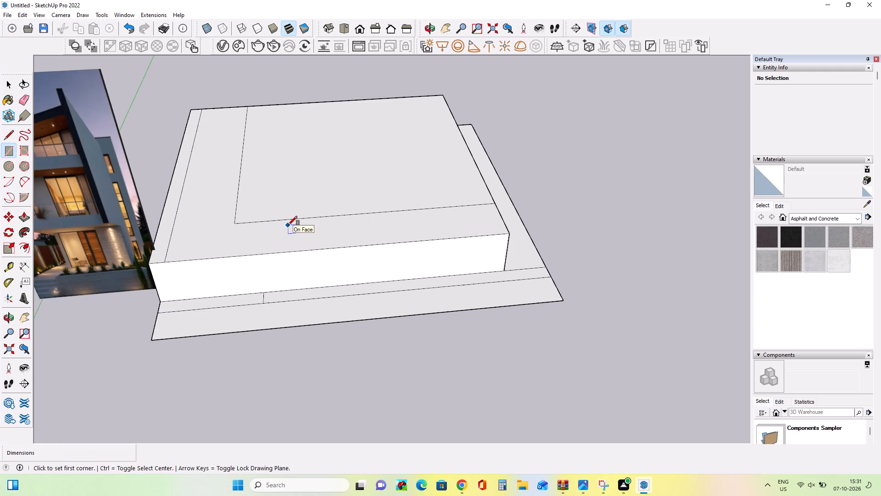
scroll(288, 225, "down", 1)
scroll(288, 225, "up", 1)
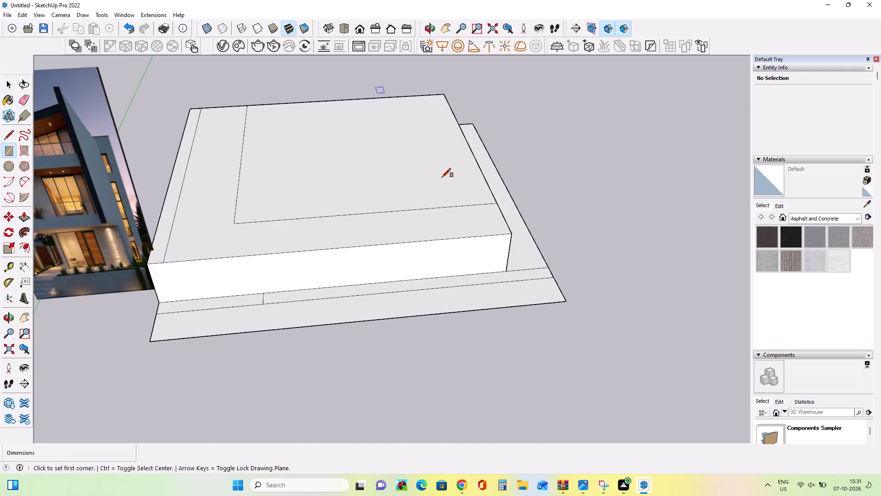
left_click(28, 215)
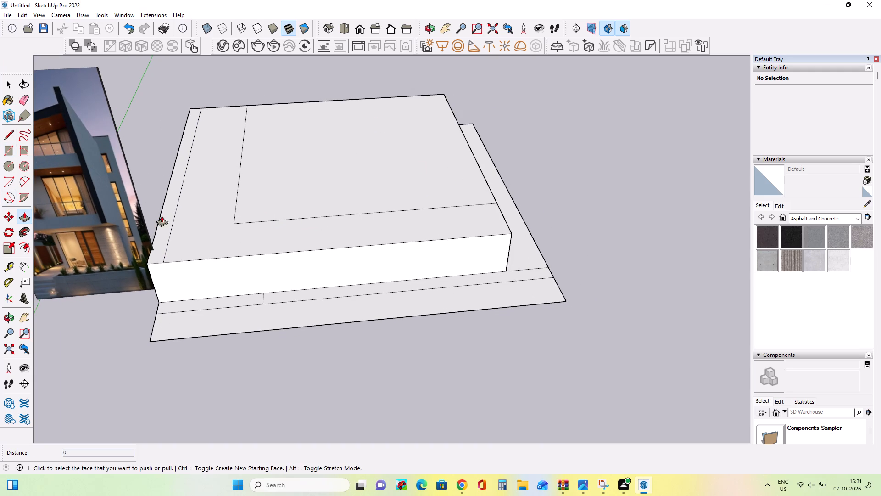
left_click(374, 191)
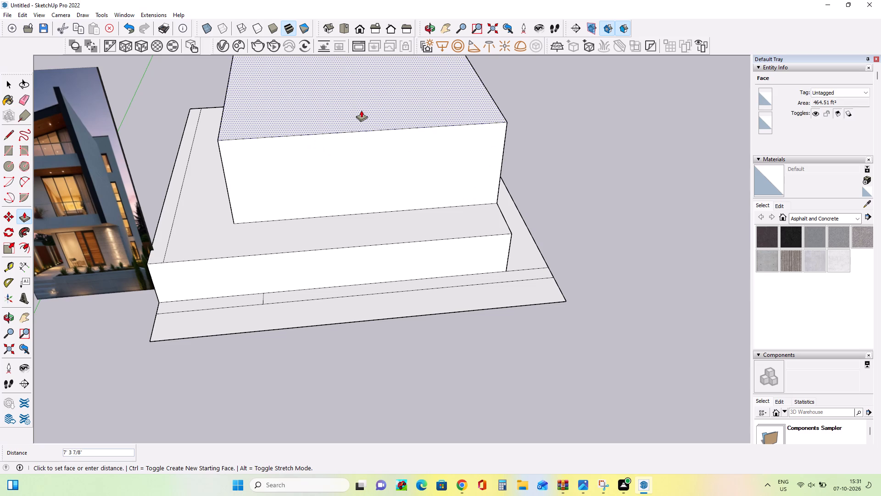
left_click(360, 107)
Draw two adjoining full-height rectangles on the upper block's front face, about 8 9/16" and 6' 8" wide, starting from the corner farthest from the house image.
middle_click_drag(450, 207, 439, 180)
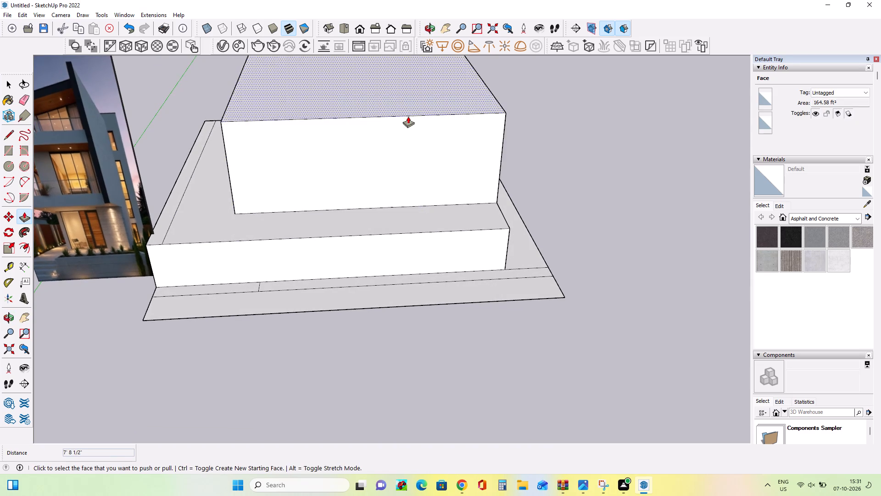
scroll(408, 120, "down", 7)
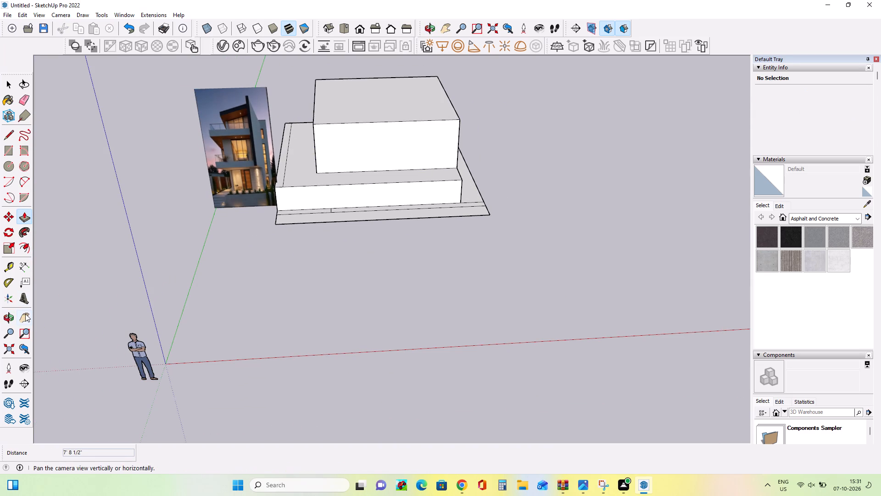
left_click(25, 313)
left_click_drag(471, 154, 482, 240)
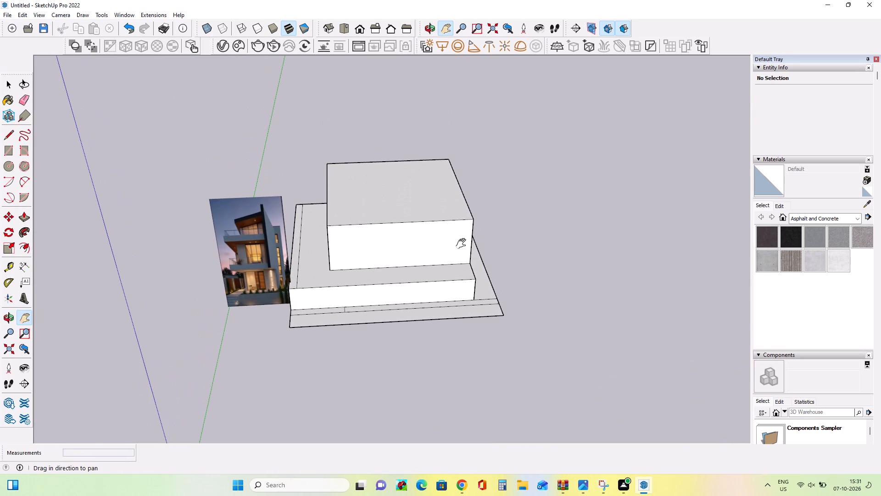
scroll(463, 244, "up", 1)
middle_click_drag(471, 248, 431, 242)
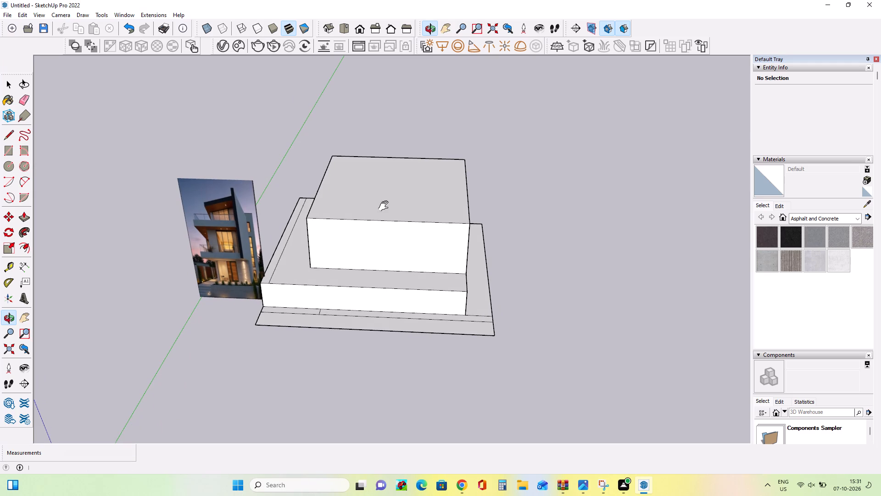
left_click(7, 152)
middle_click_drag(451, 276, 459, 246)
scroll(447, 260, "up", 4)
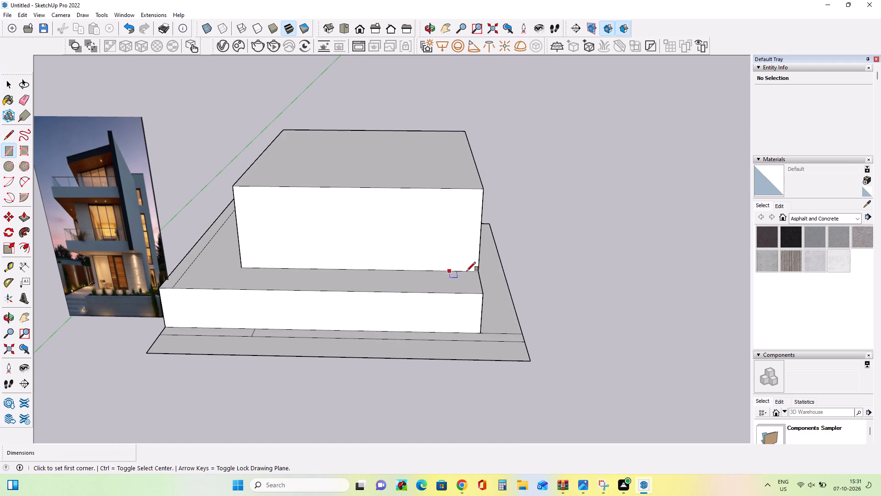
left_click(477, 269)
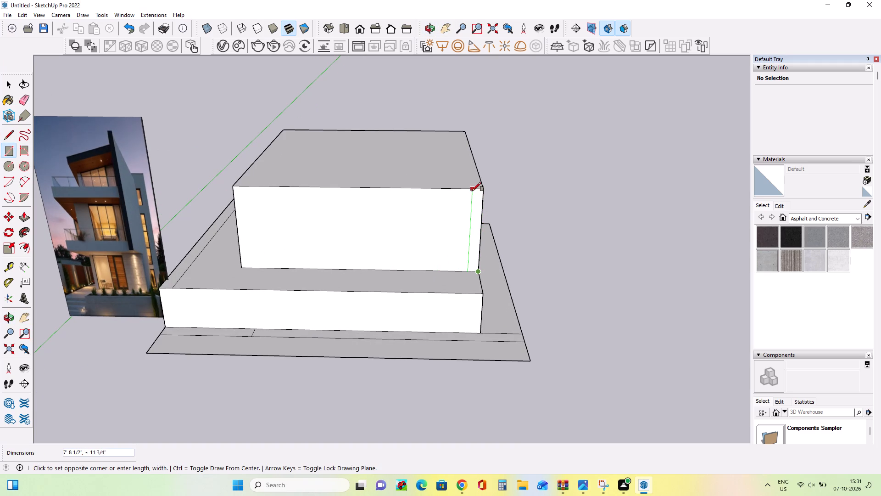
left_click(475, 190)
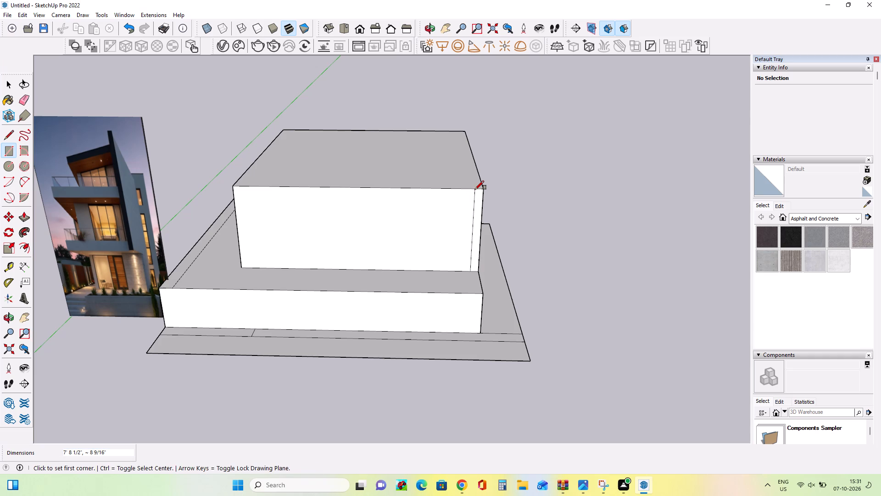
left_click(469, 270)
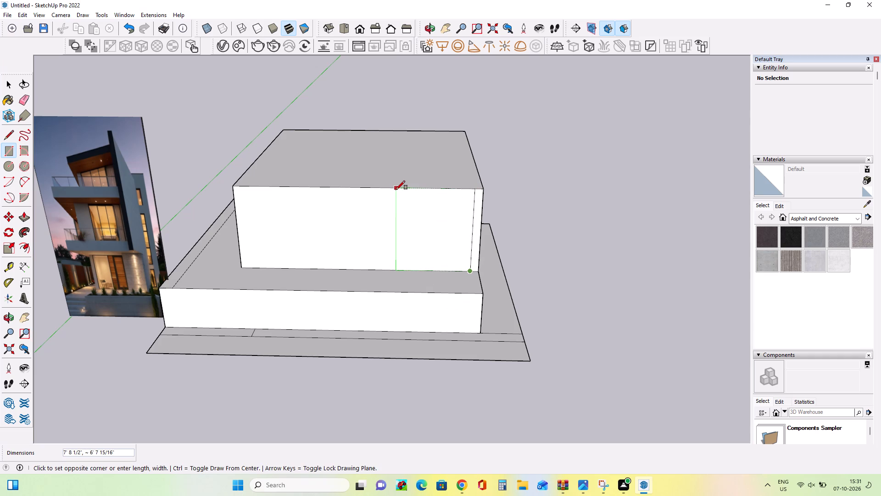
left_click(396, 190)
Pull the 6' 8" wide front panel outward by about 1' 1/8", and extend it by about another 6 1/2".
middle_click_drag(411, 285, 428, 298)
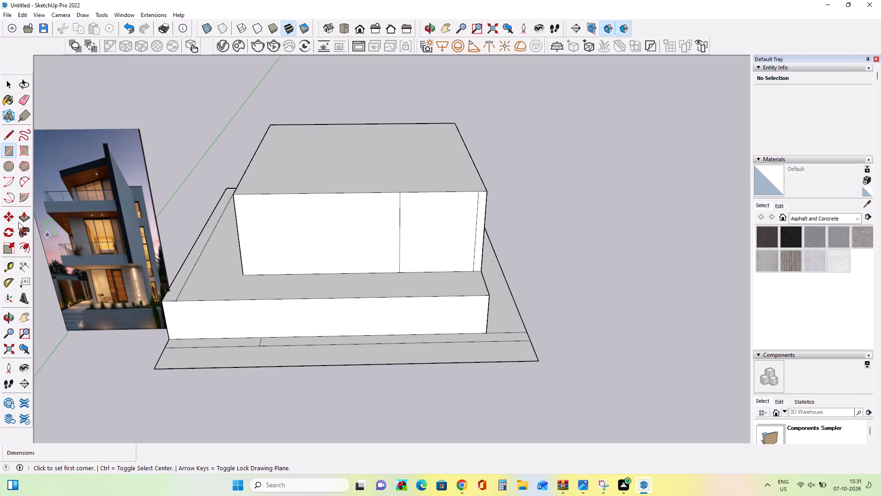
left_click(29, 215)
left_click(435, 248)
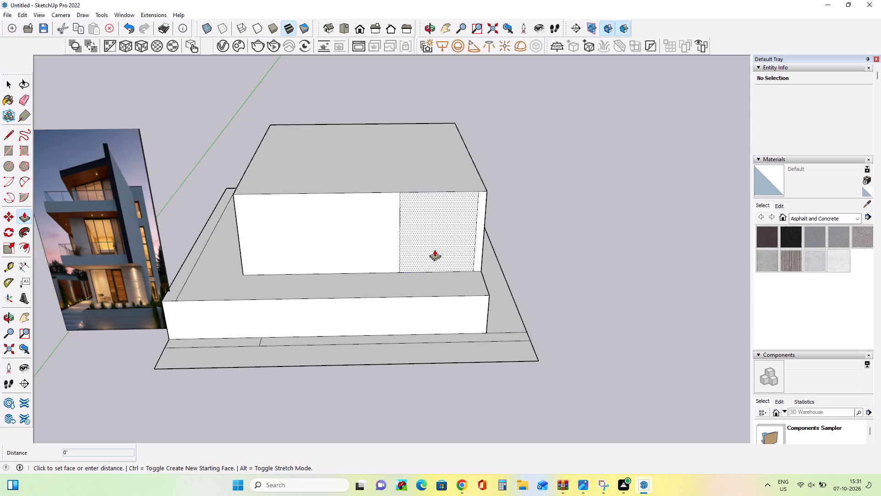
left_click(434, 254)
middle_click_drag(296, 243, 368, 267)
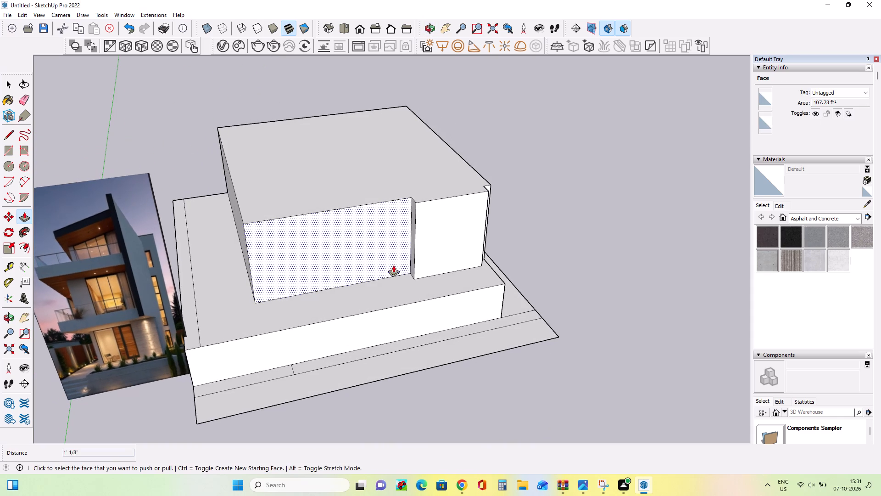
left_click(436, 262)
left_click(439, 265)
middle_click_drag(375, 276, 379, 282)
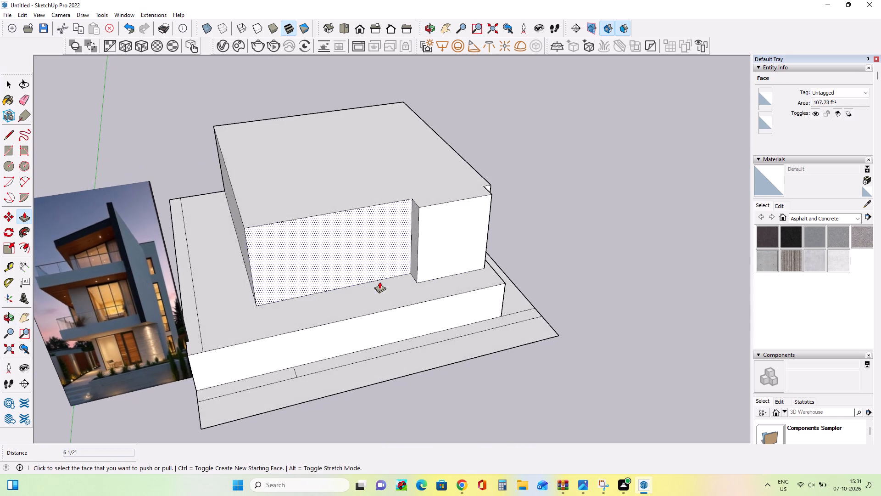
Draw two adjoining full-height rectangles on the recessed front face beside the projecting panel, about 5' 11" and 6' 6" wide.
scroll(379, 280, "up", 3)
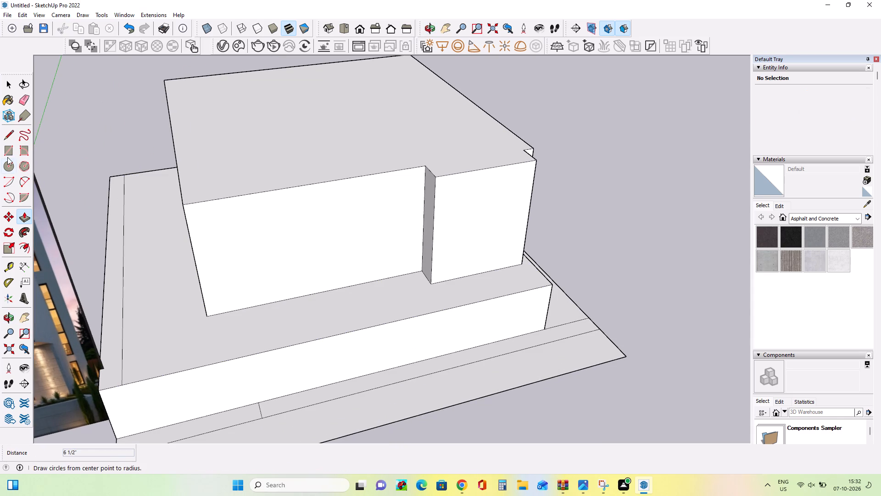
left_click(7, 156)
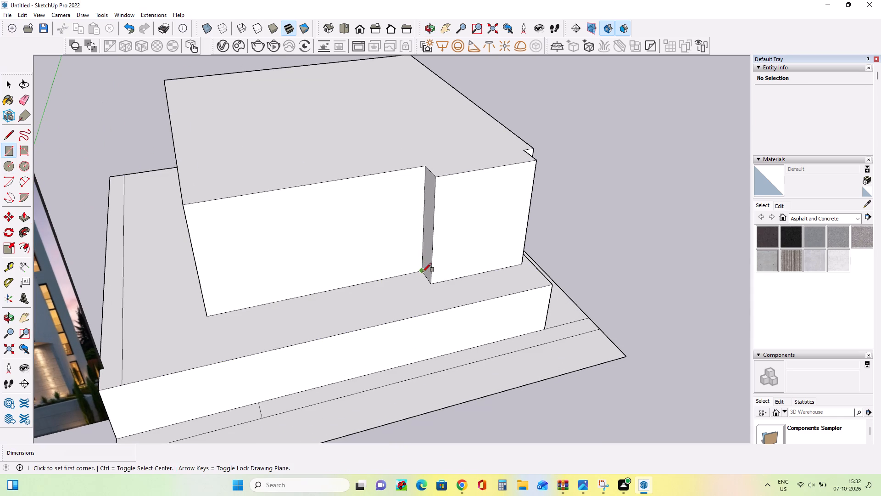
left_click(423, 272)
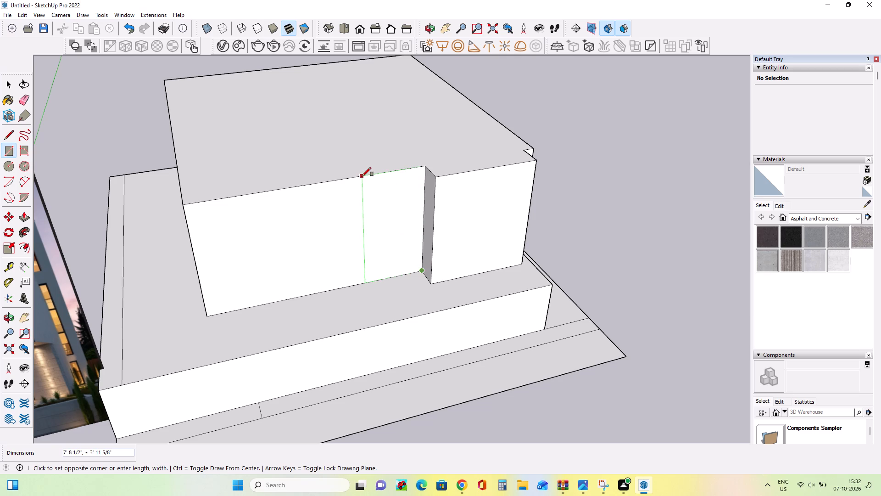
left_click(329, 181)
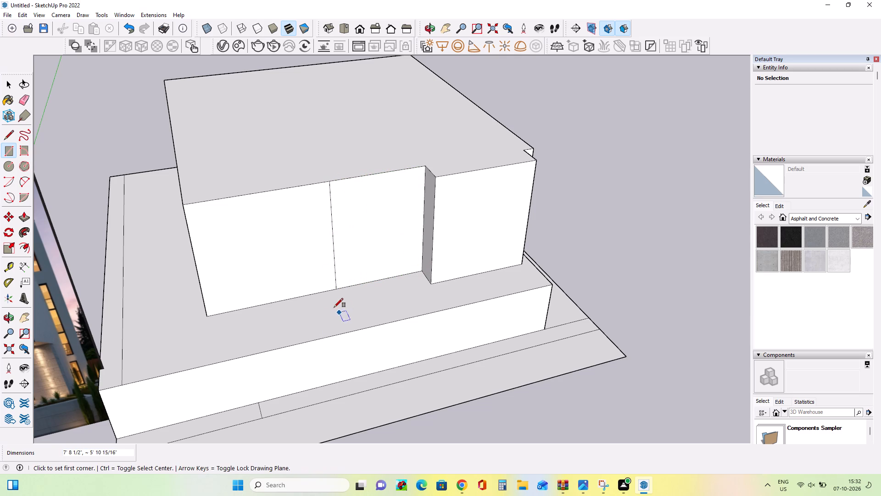
left_click(336, 287)
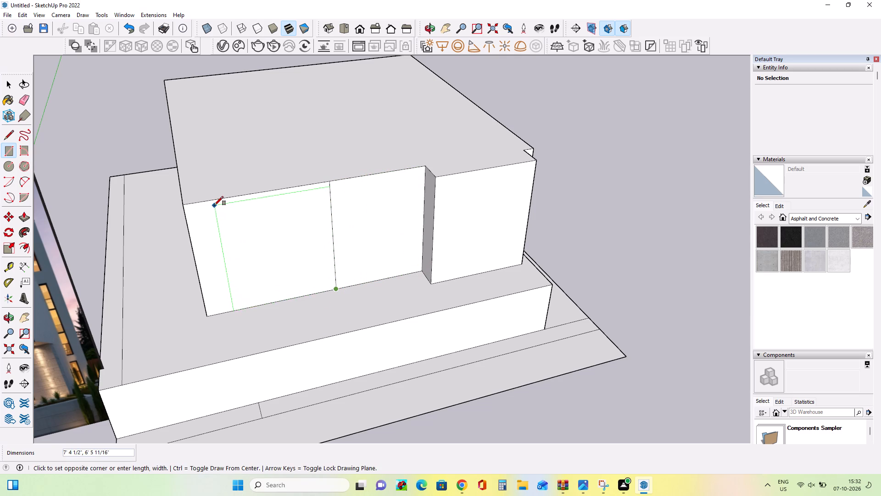
left_click(213, 201)
Pull the narrow recessed end strip beside the projecting front panel outward by 1' 6 5/8", flush with the panel.
middle_click_drag(382, 251, 319, 245)
middle_click(318, 243)
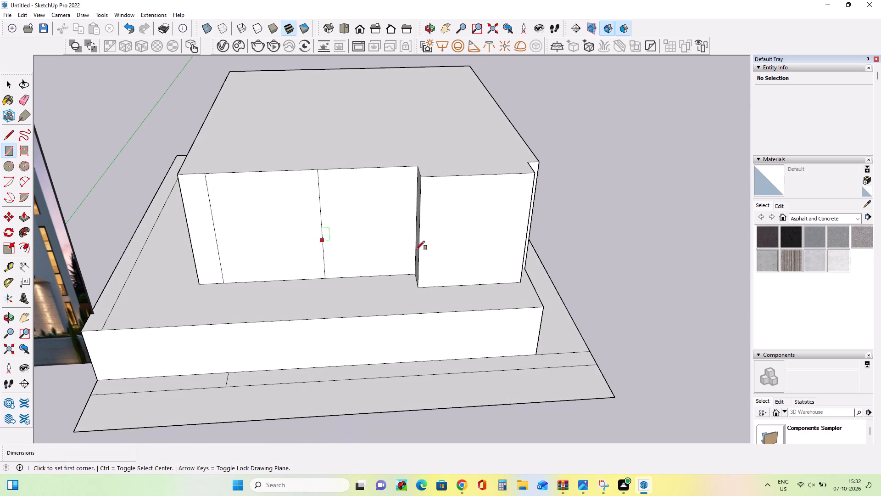
middle_click_drag(460, 249, 468, 244)
middle_click_drag(517, 243, 355, 221)
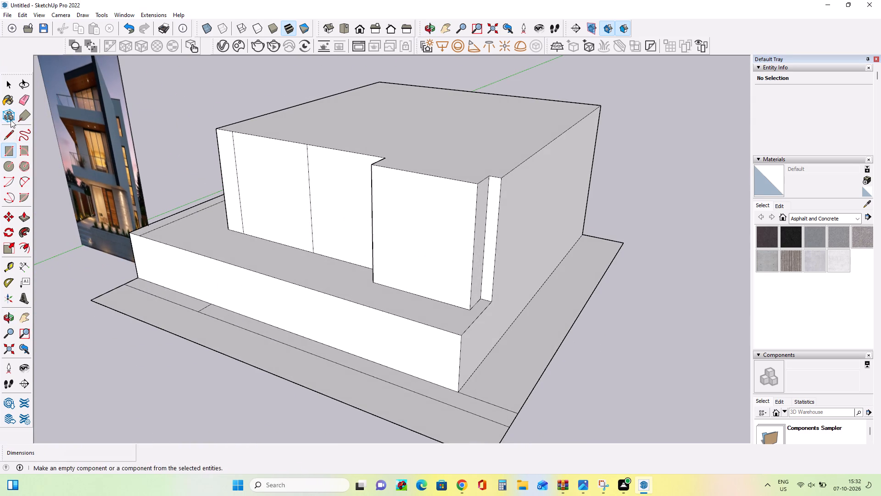
left_click(25, 215)
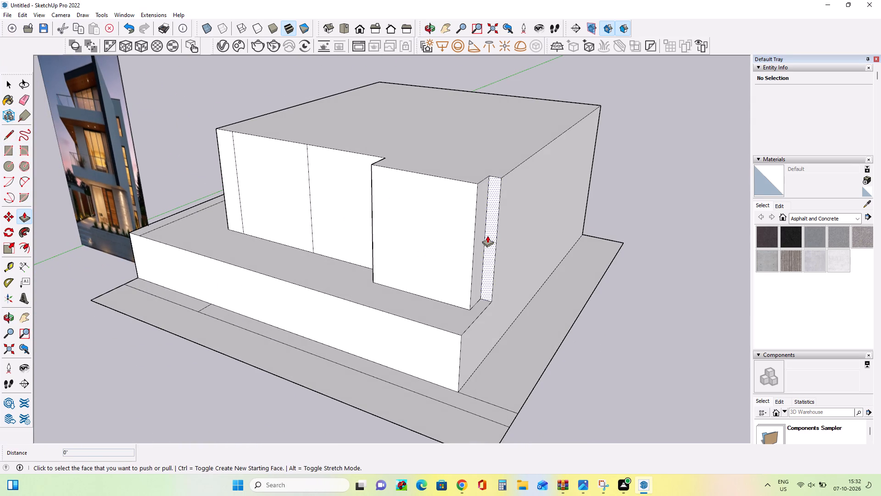
left_click(487, 236)
left_click(467, 234)
middle_click_drag(479, 246, 552, 241)
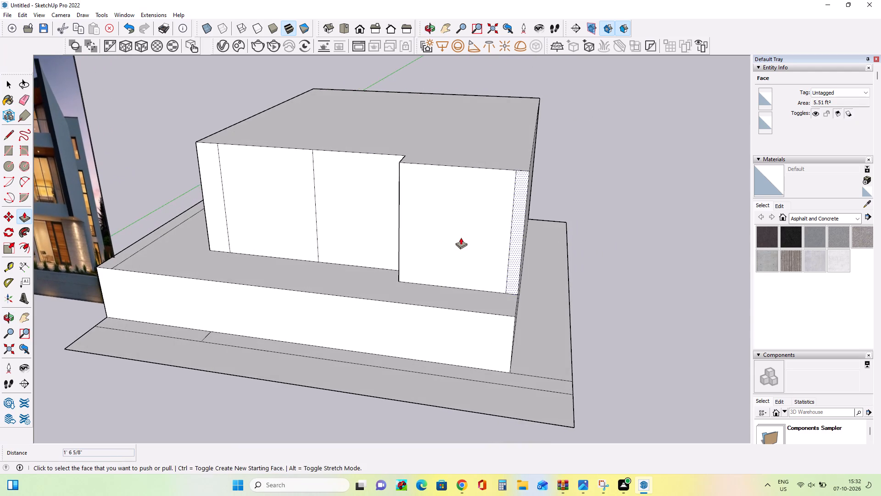
middle_click_drag(441, 236, 473, 245)
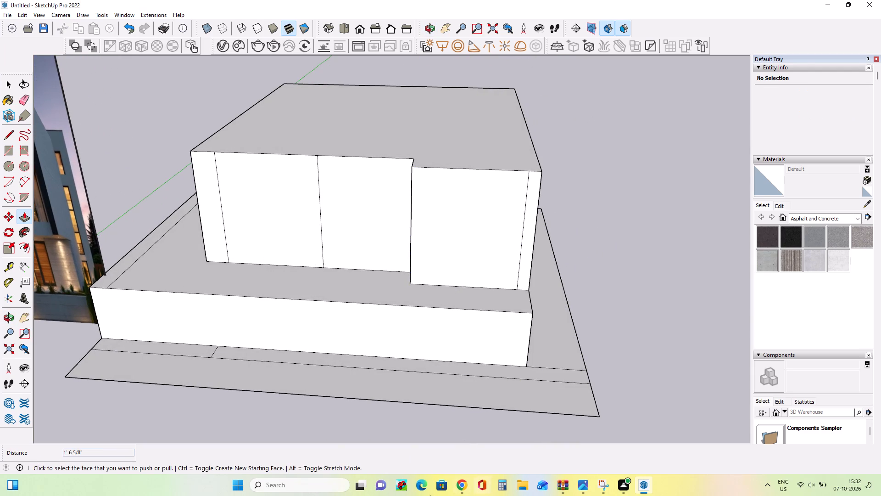
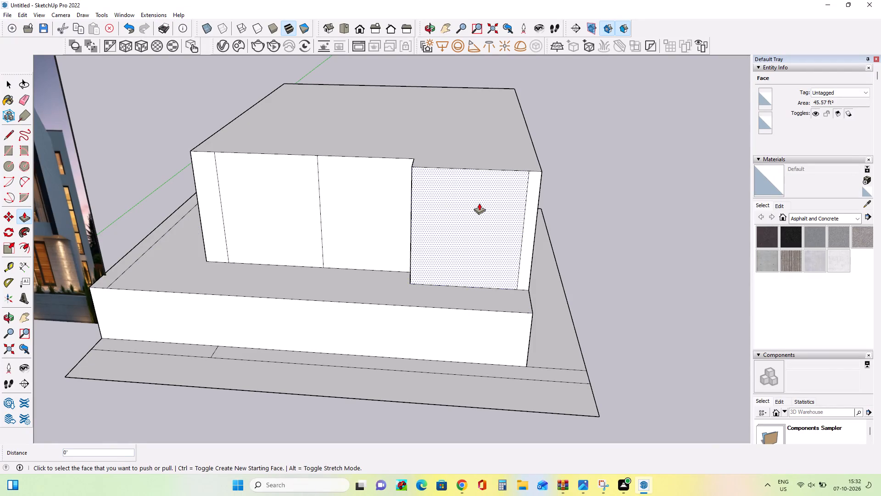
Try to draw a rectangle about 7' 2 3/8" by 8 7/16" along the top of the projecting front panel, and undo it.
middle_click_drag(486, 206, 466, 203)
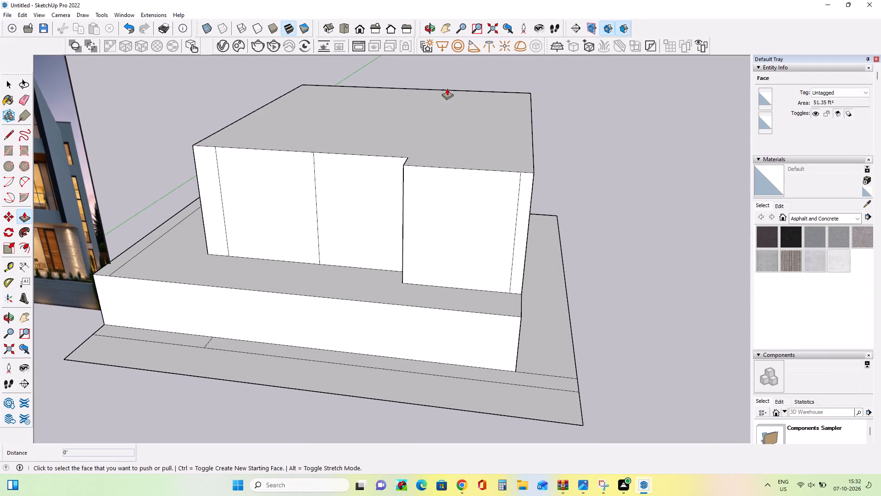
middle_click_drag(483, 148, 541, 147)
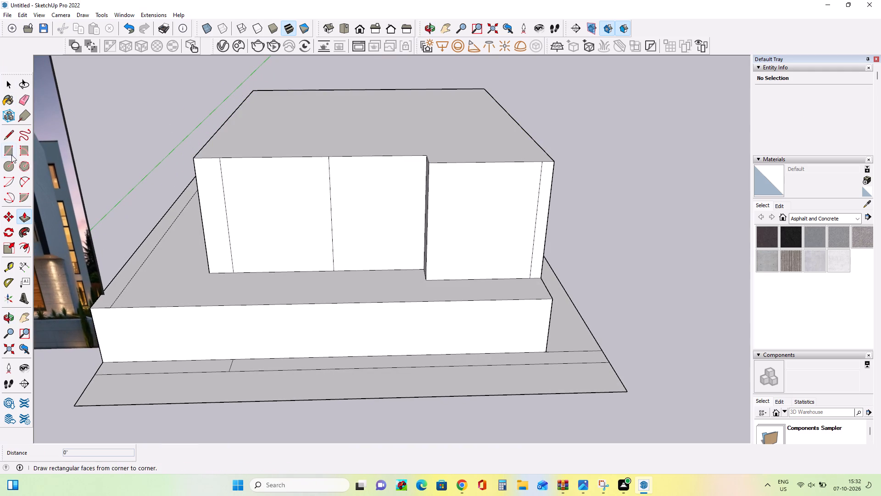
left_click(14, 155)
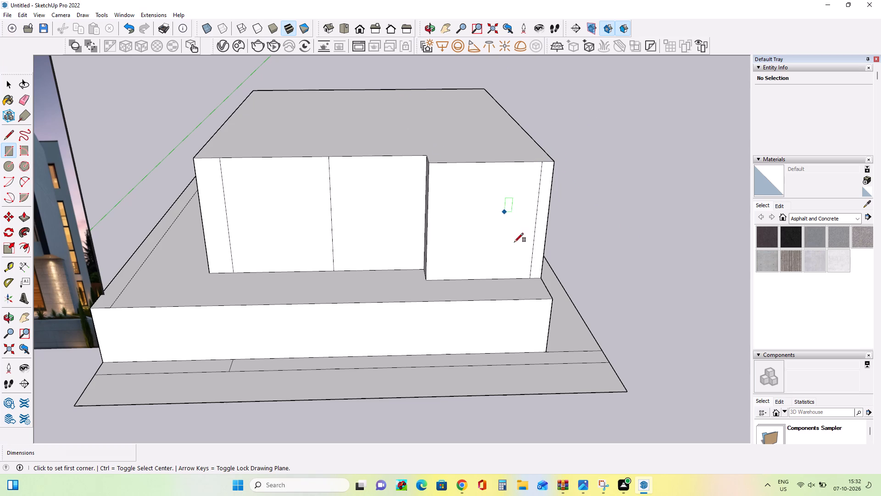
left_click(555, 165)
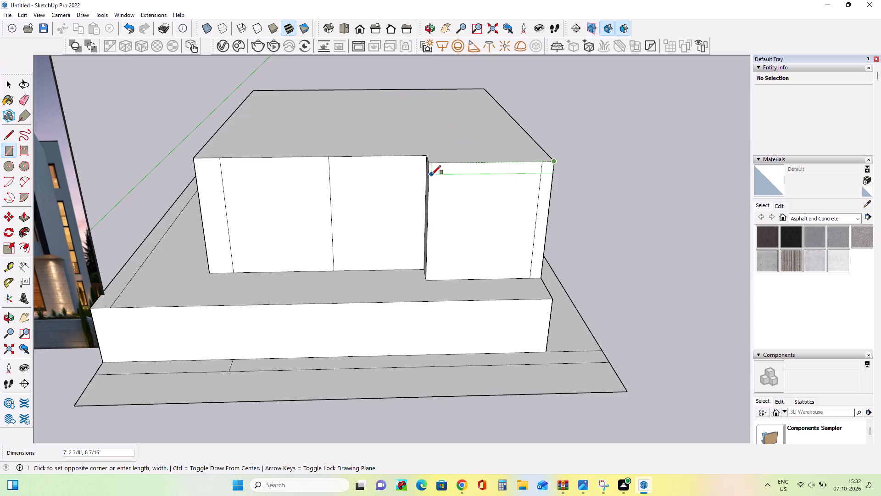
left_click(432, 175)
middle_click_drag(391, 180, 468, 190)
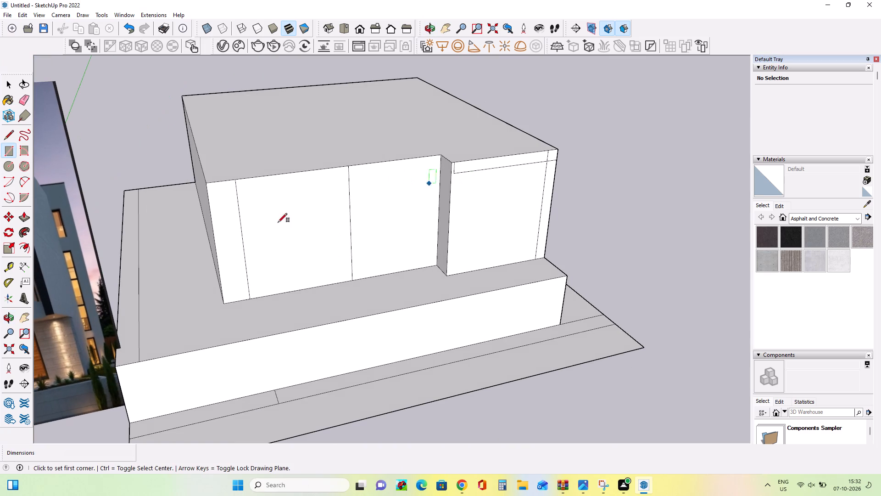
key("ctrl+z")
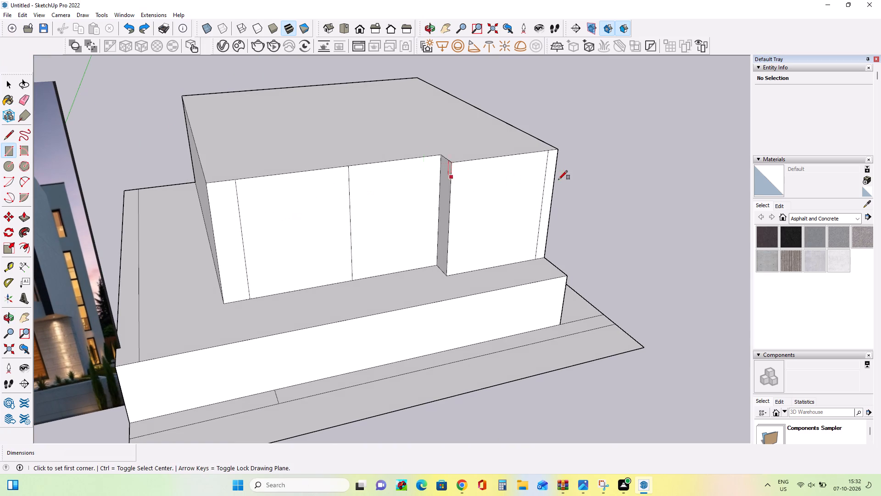
Draw a continuous top band of rectangles about 9 3/8" to 9 3/4" high across the projecting panel, its side return and the recessed front face.
left_click(558, 151)
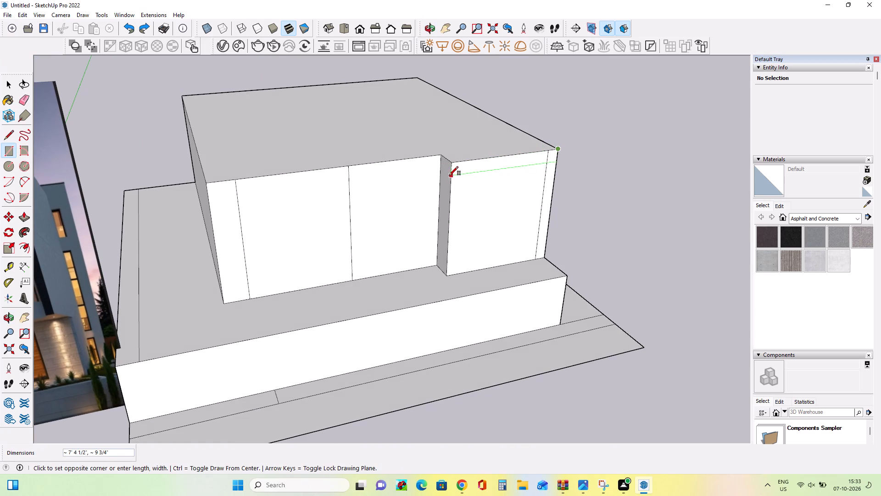
left_click(449, 175)
middle_click_drag(440, 192, 500, 186)
scroll(457, 171, "up", 7)
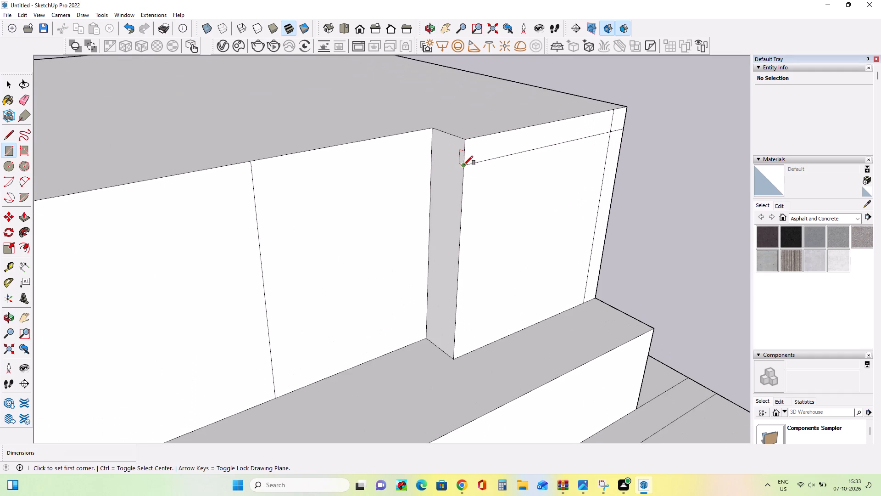
left_click(464, 165)
left_click(432, 130)
scroll(468, 162, "down", 7)
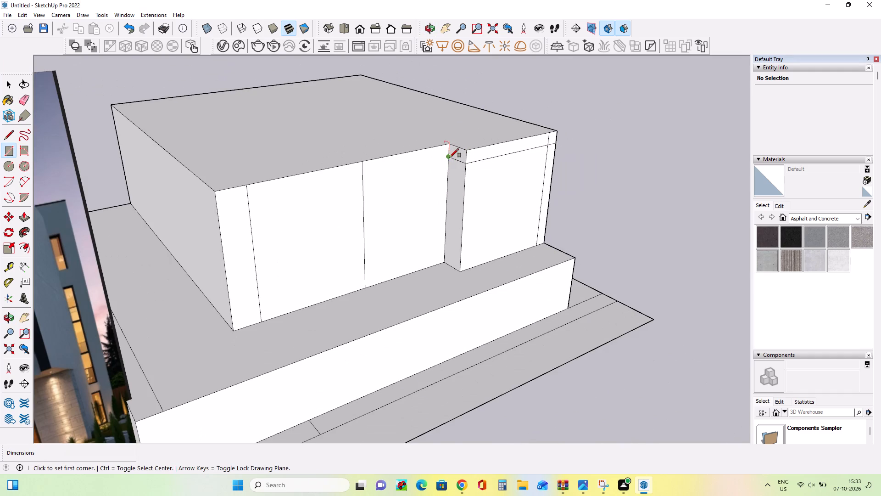
left_click(450, 158)
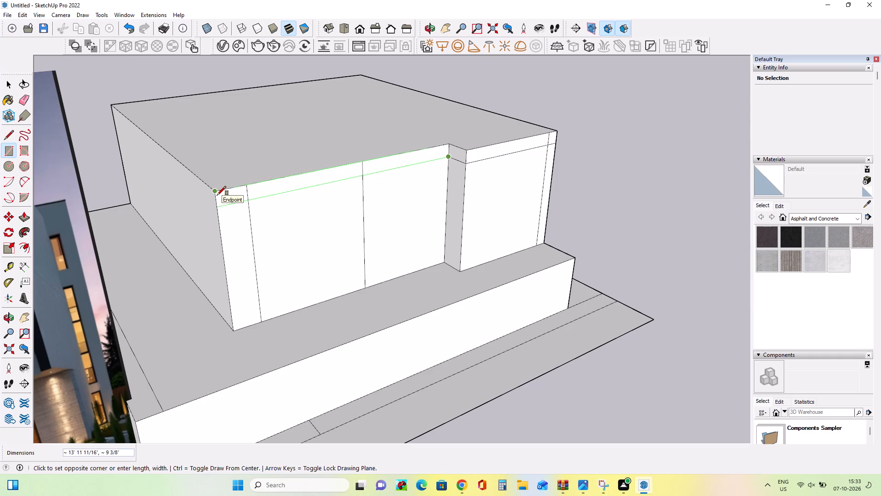
left_click(217, 195)
middle_click_drag(420, 195, 316, 212)
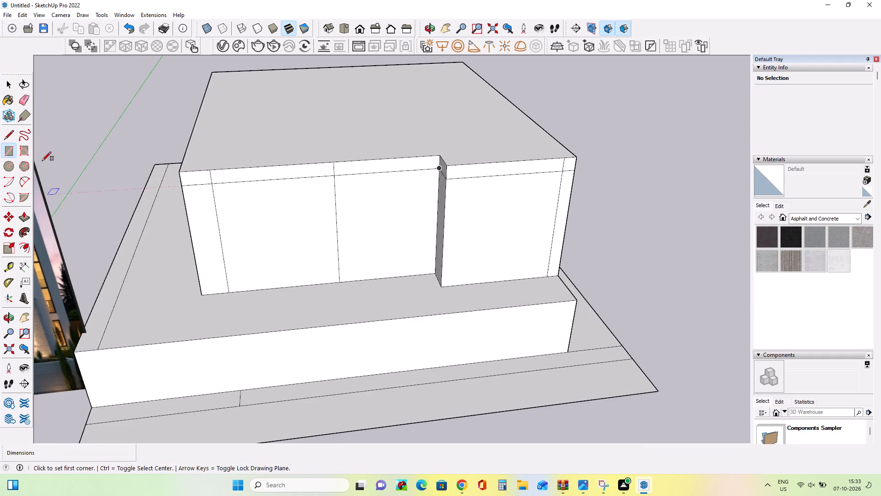
Erase the three short vertical edges that cross the top band on the recessed face and the projecting panel.
left_click(19, 215)
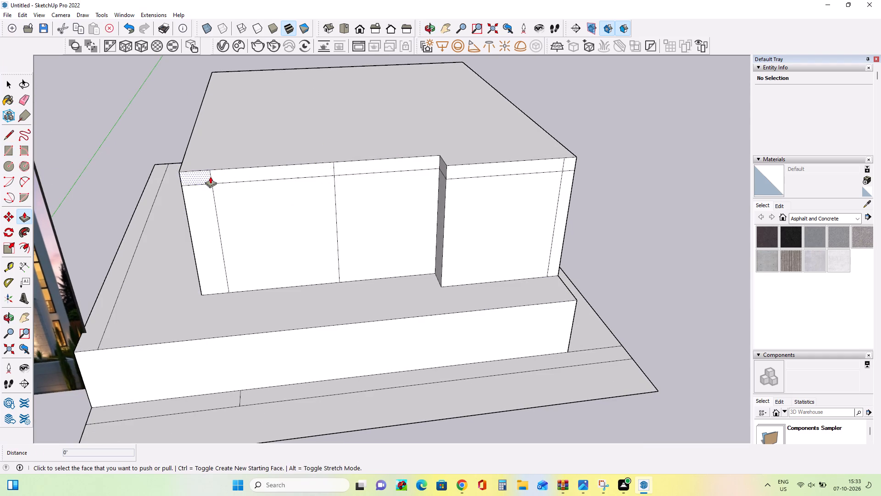
left_click(23, 101)
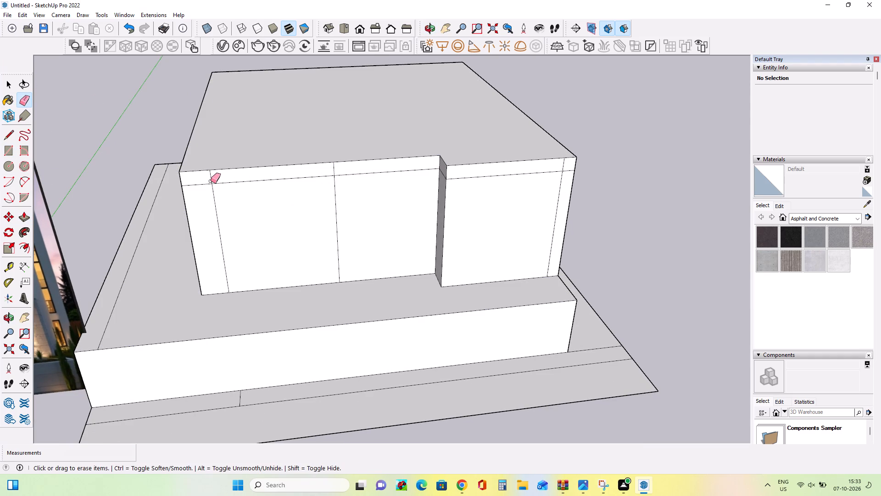
left_click(211, 181)
left_click(333, 171)
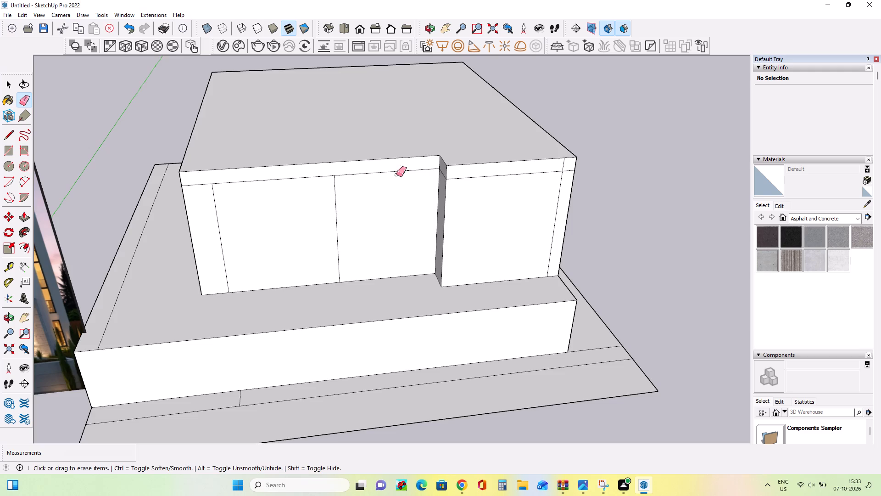
middle_click_drag(428, 175, 505, 175)
scroll(430, 164, "up", 8)
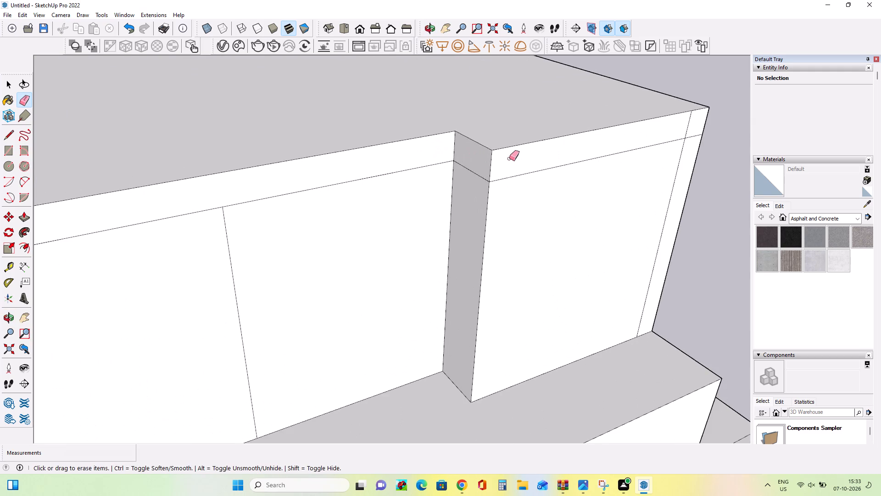
middle_click_drag(509, 158, 429, 161)
left_click(741, 169)
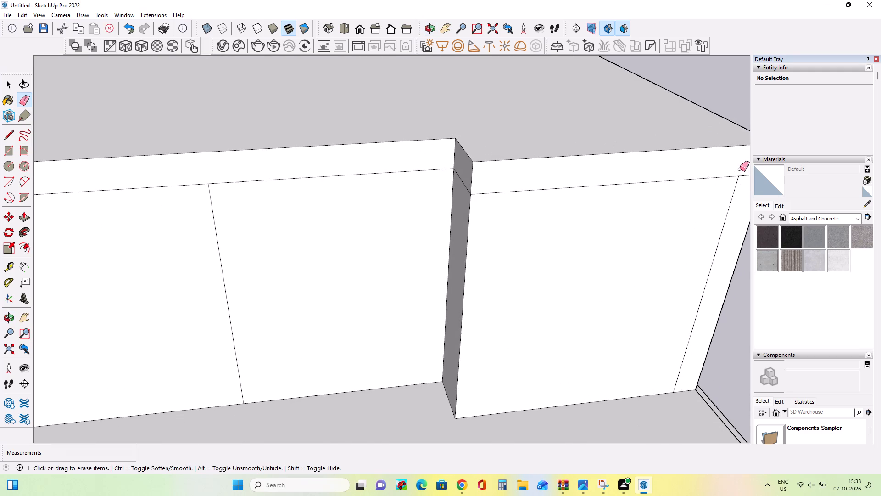
scroll(516, 200, "down", 8)
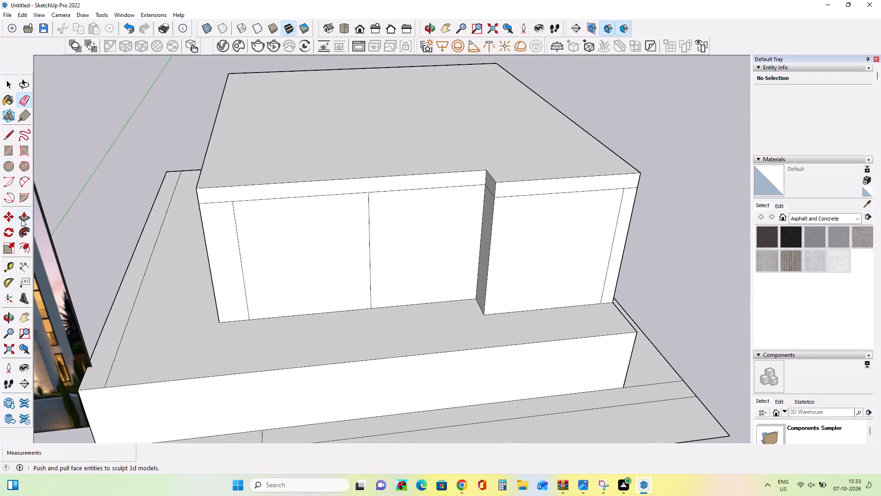
Pull the recessed face's top band outward 1' 6 5/8" and then further, and pull the projecting panel's band out 1' 5 9/16" flush with it.
left_click(21, 219)
left_click(307, 190)
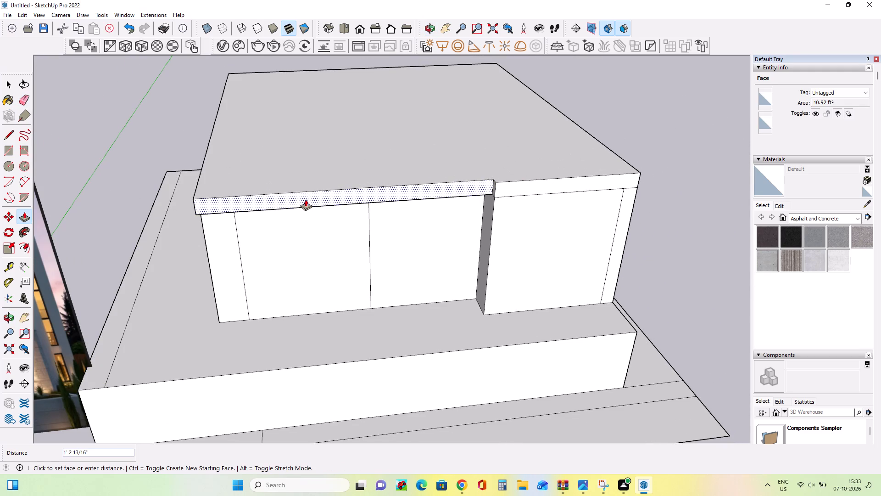
left_click(308, 225)
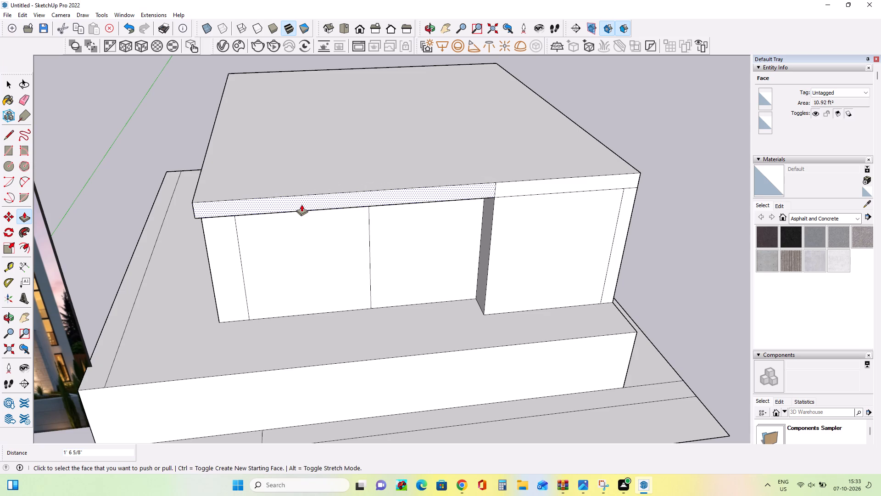
left_click(301, 204)
left_click(304, 219)
left_click(541, 188)
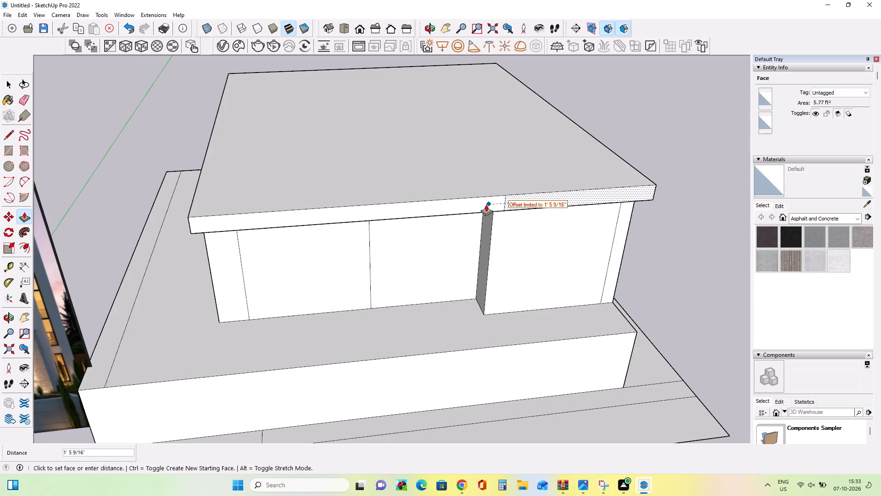
left_click(481, 204)
Erase the vertical seam between the two flush bands on the front edge of the overhanging slab.
middle_click_drag(332, 193, 280, 102)
scroll(462, 141, "up", 4)
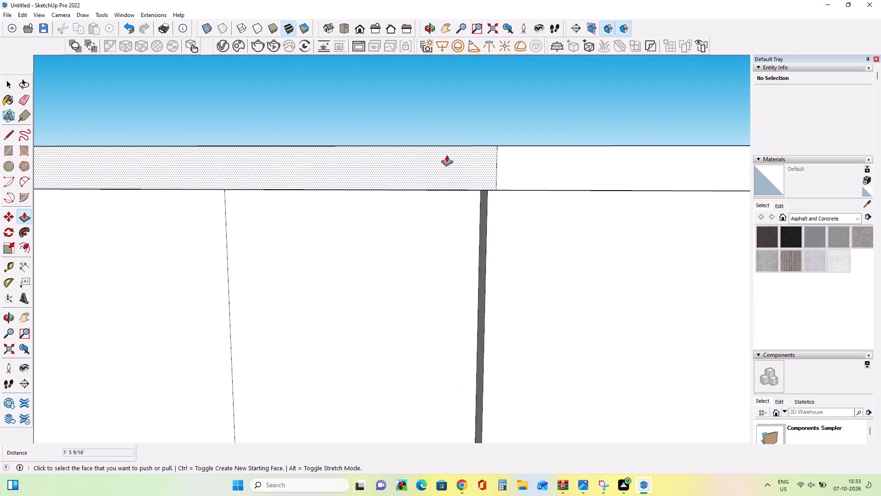
middle_click_drag(421, 169, 469, 195)
scroll(469, 195, "down", 4)
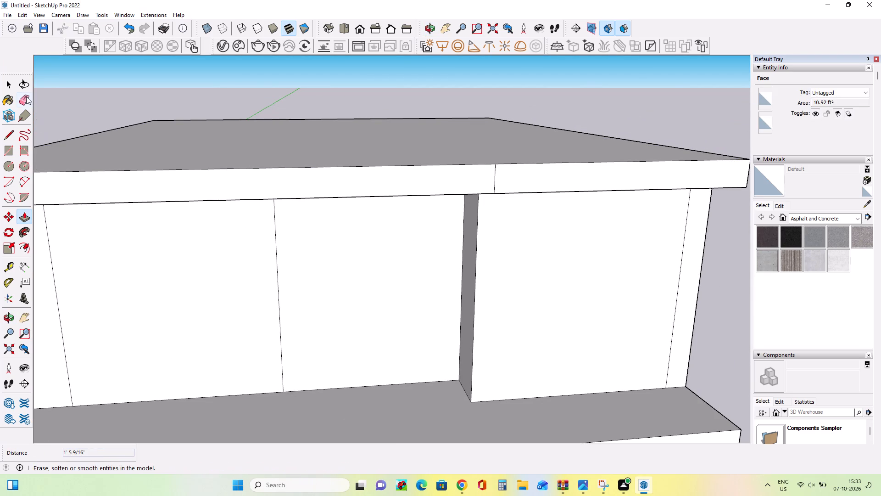
left_click(26, 96)
left_click(494, 178)
scroll(426, 181, "down", 5)
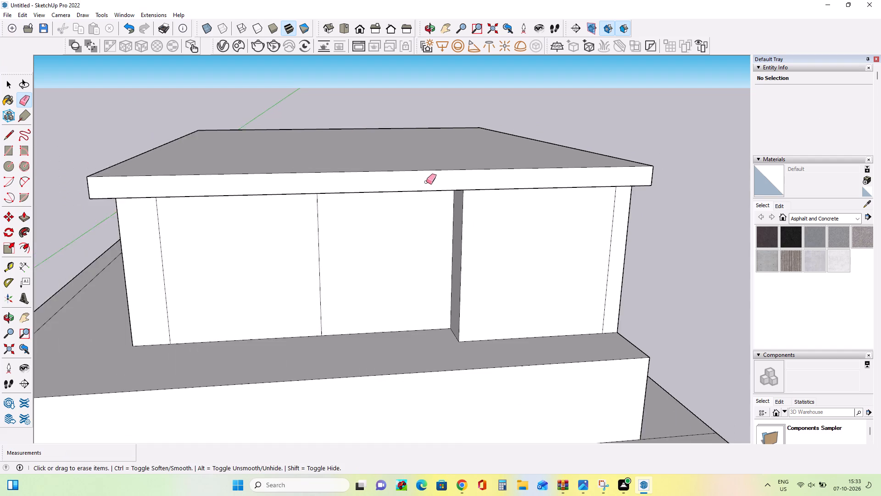
Examine the modelled first story and its overhanging slab from several angles and compare them with the house image.
scroll(426, 182, "down", 2)
middle_click_drag(437, 189, 439, 278)
scroll(441, 271, "down", 1)
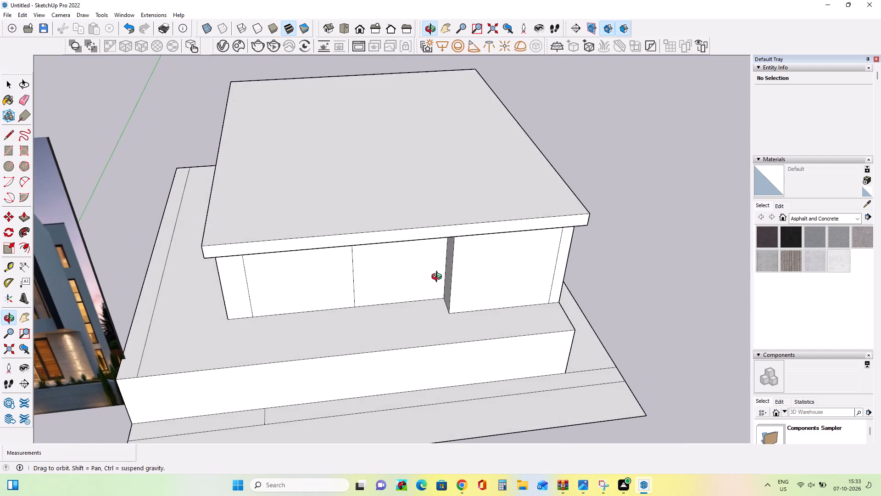
middle_click_drag(439, 278, 419, 227)
scroll(413, 183, "up", 3)
scroll(416, 186, "down", 1)
middle_click_drag(423, 205, 435, 249)
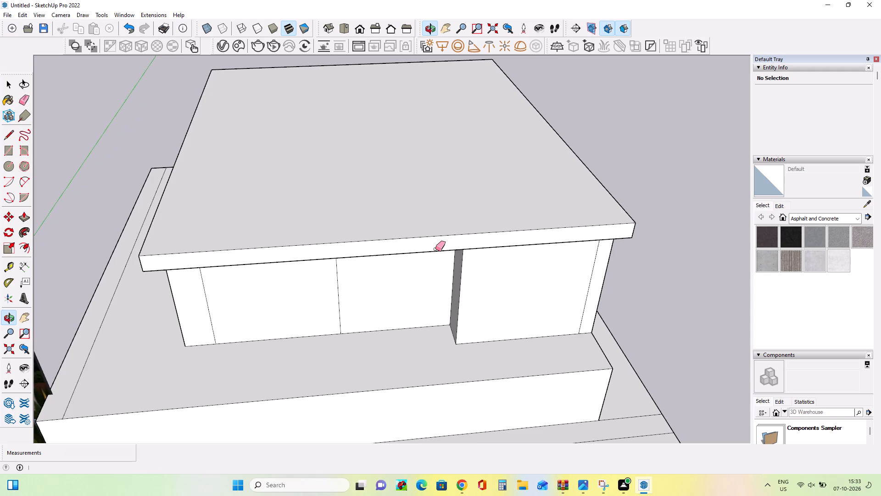
middle_click_drag(349, 340, 352, 332)
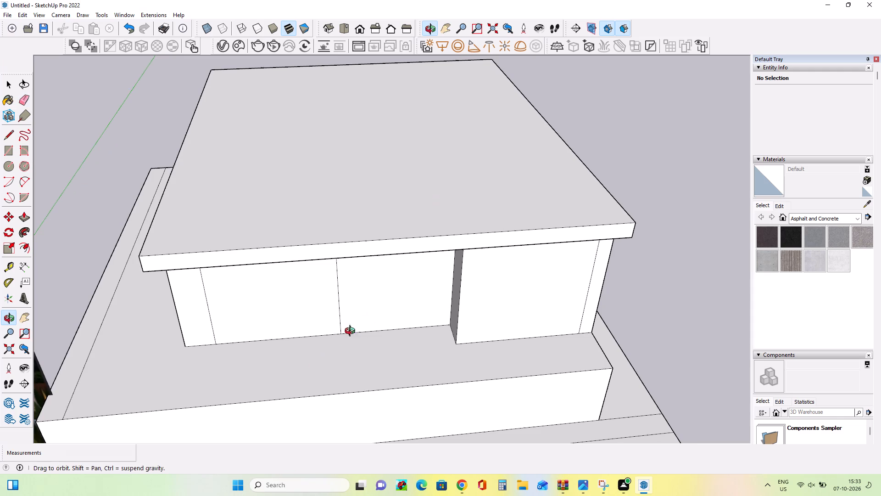
middle_click_drag(352, 332, 401, 171)
middle_click_drag(408, 197, 293, 360)
middle_click_drag(293, 360, 336, 347)
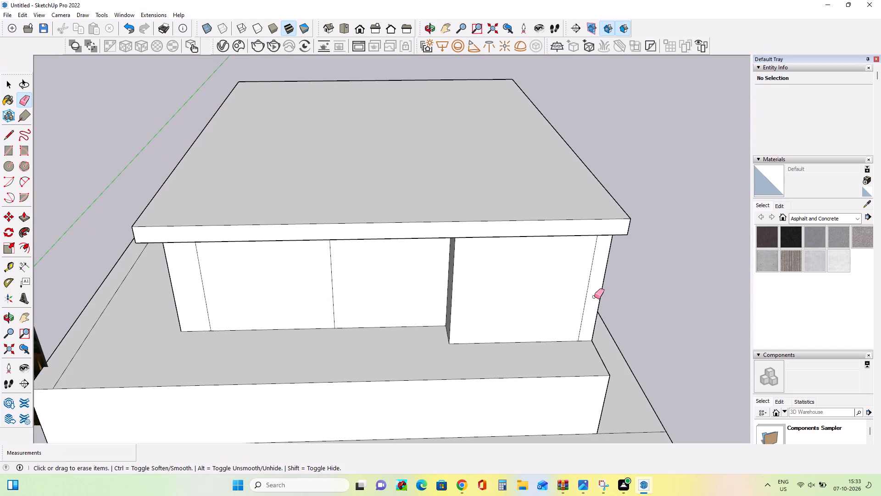
scroll(356, 268, "down", 3)
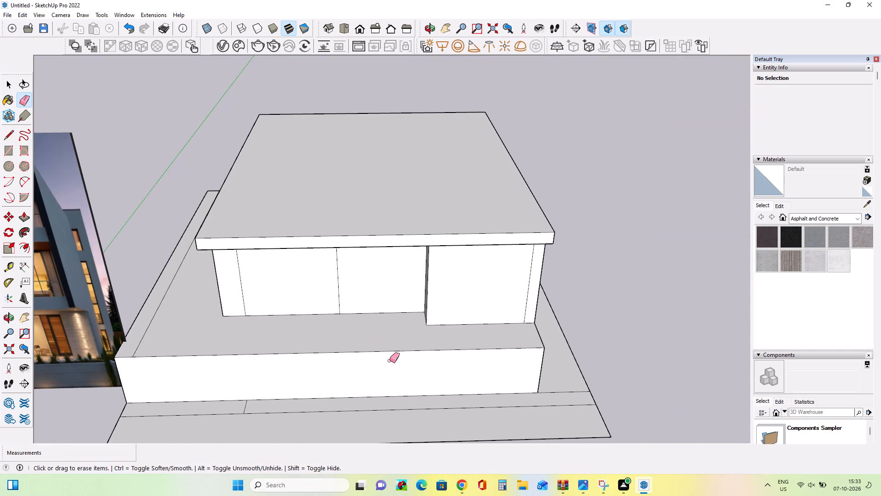
scroll(390, 361, "down", 3)
scroll(217, 409, "up", 4)
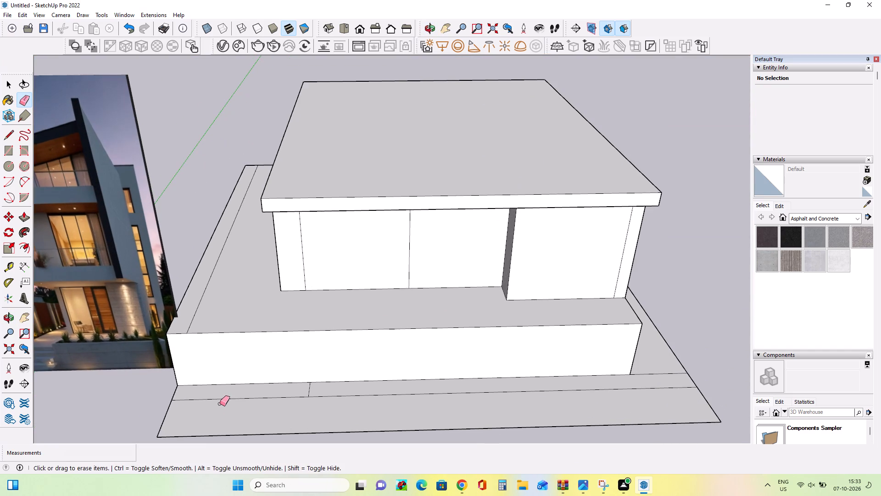
scroll(346, 374, "down", 2)
scroll(103, 304, "up", 3)
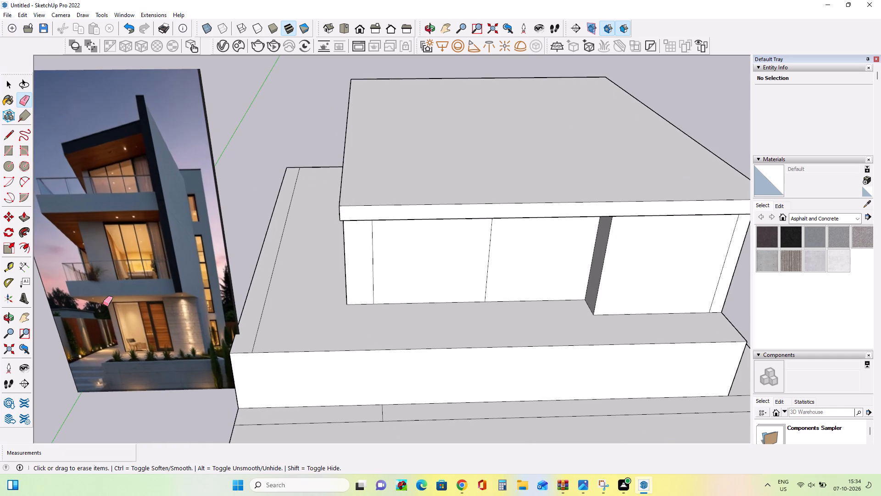
middle_click(104, 304)
scroll(104, 307, "up", 1)
scroll(104, 307, "down", 3)
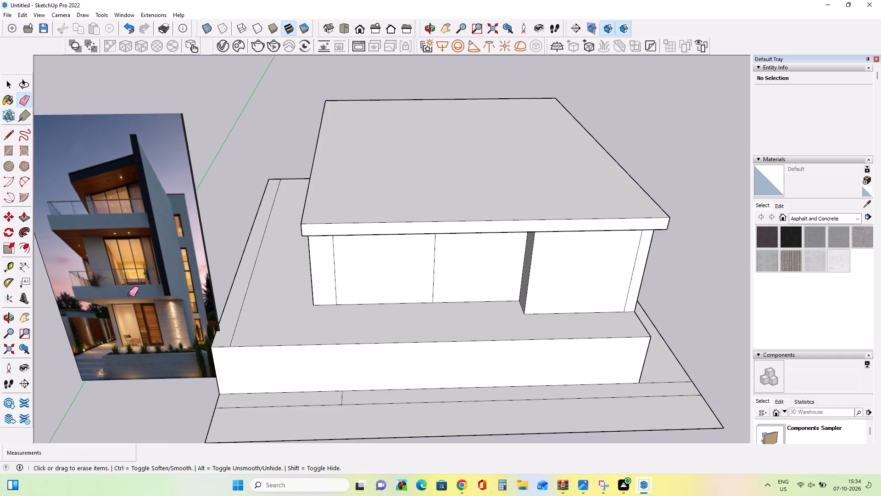
middle_click_drag(160, 296, 183, 278)
scroll(183, 278, "down", 2)
middle_click_drag(183, 278, 183, 301)
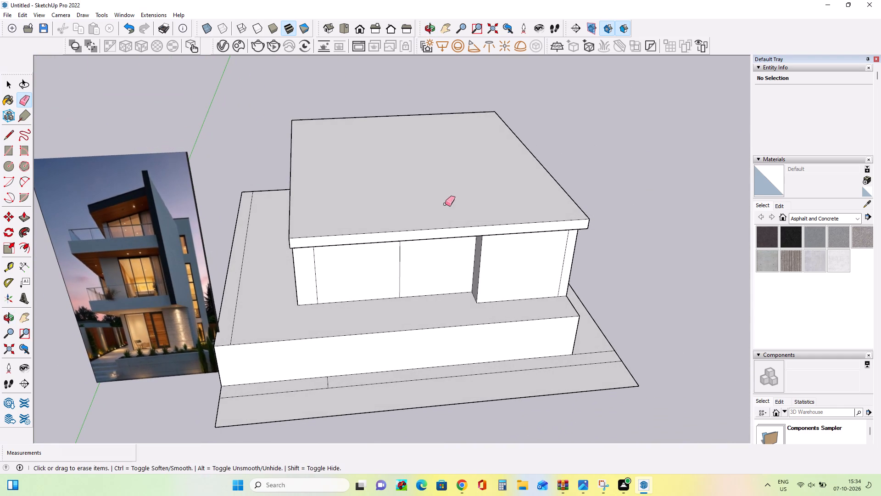
middle_click_drag(349, 204, 321, 221)
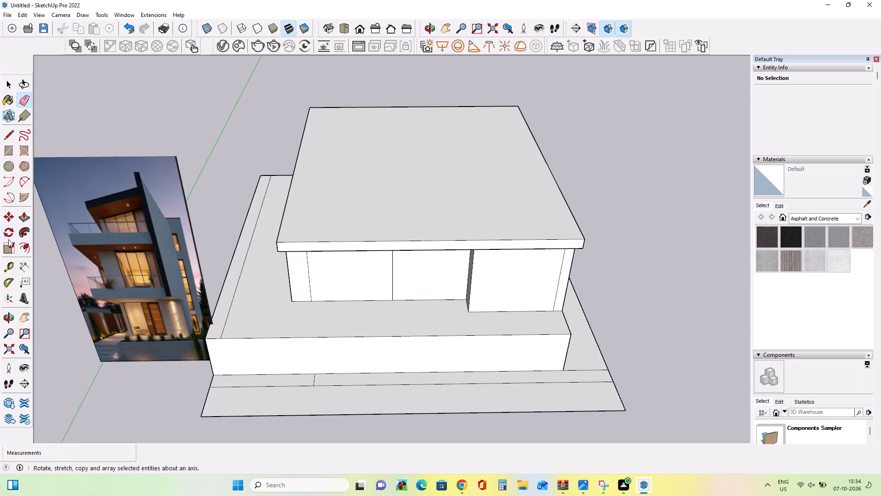
Draw a rectangle about 24' 9 1/4" by 1' 6 7/16" on the overhanging slab's top, along the side edge above the projecting panel.
left_click(10, 148)
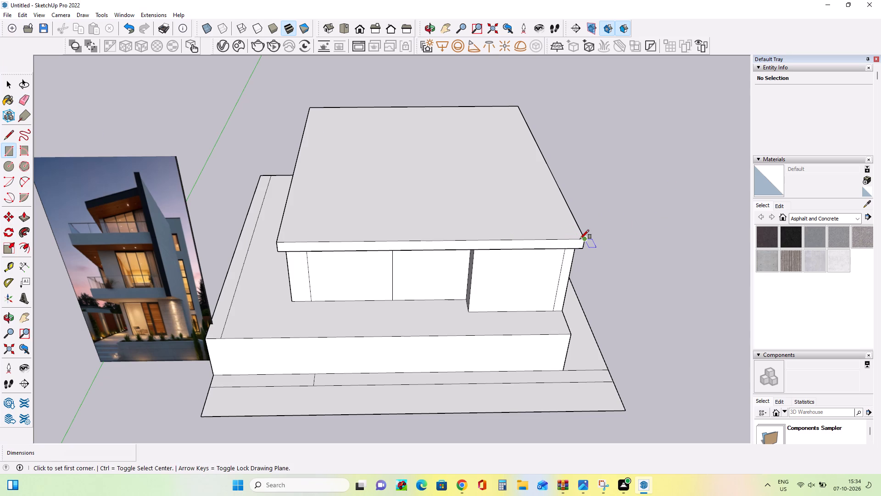
middle_click_drag(217, 259, 278, 216)
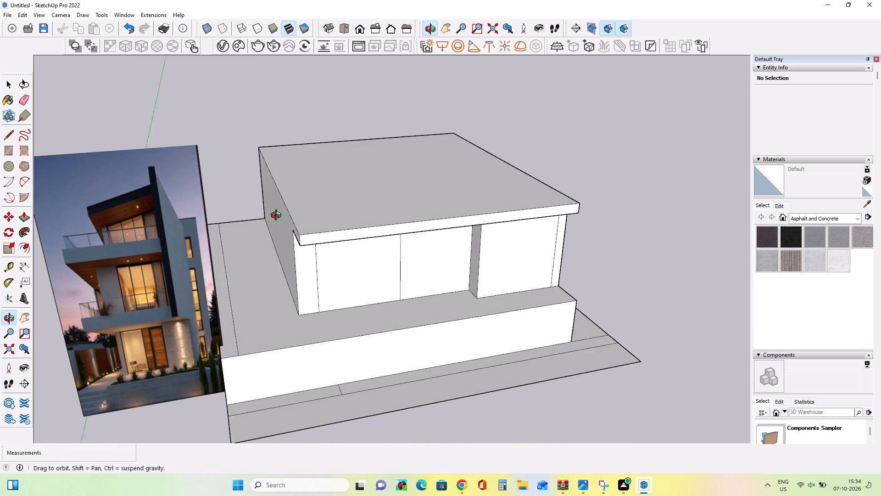
middle_click_drag(278, 216, 277, 216)
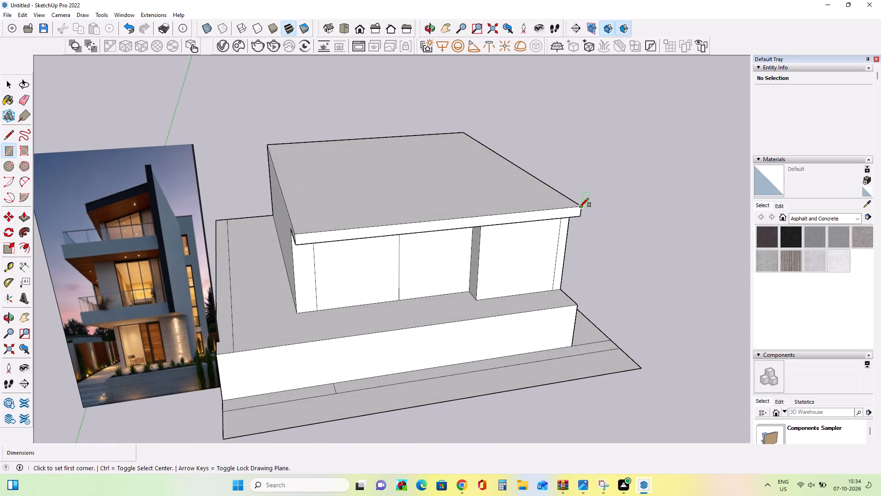
left_click(580, 207)
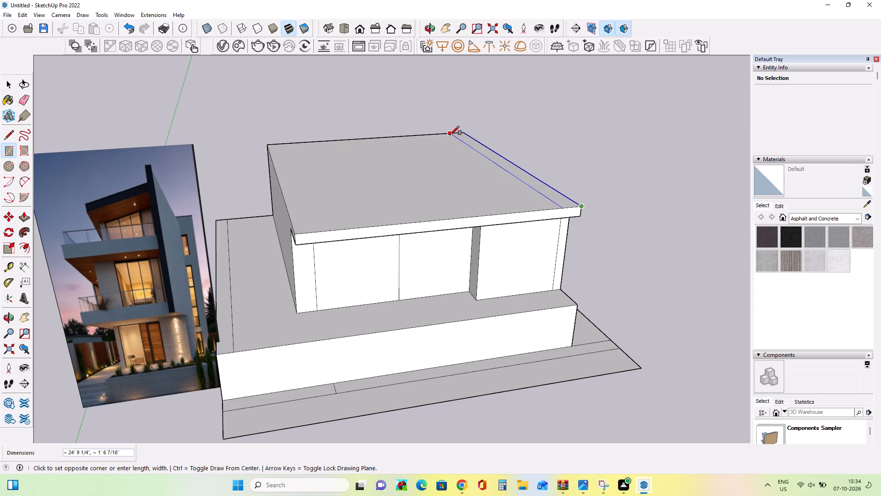
left_click(450, 135)
Pull the side strip on the slab upward into a tall wall for the upper stories.
middle_click_drag(527, 213, 494, 224)
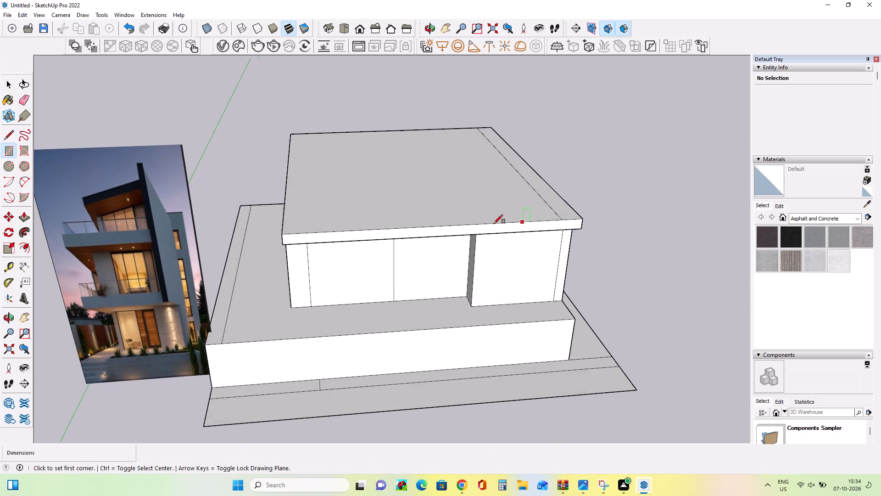
scroll(494, 224, "down", 2)
left_click(23, 214)
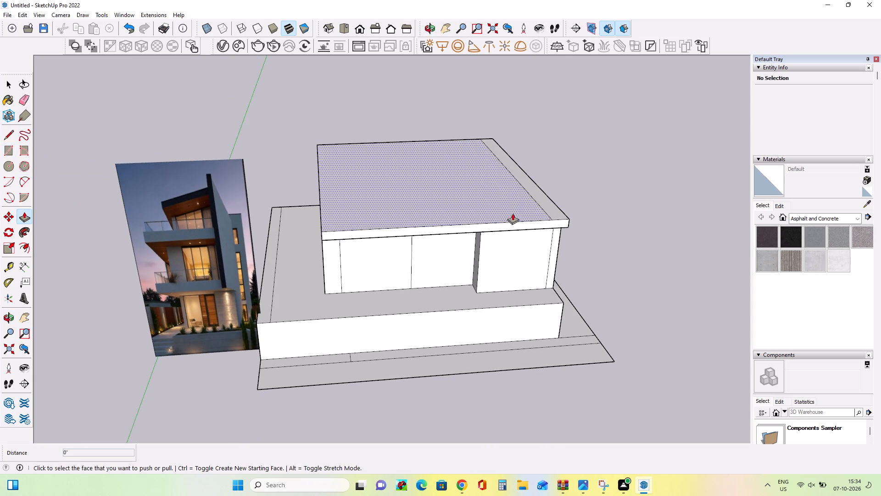
left_click(555, 207)
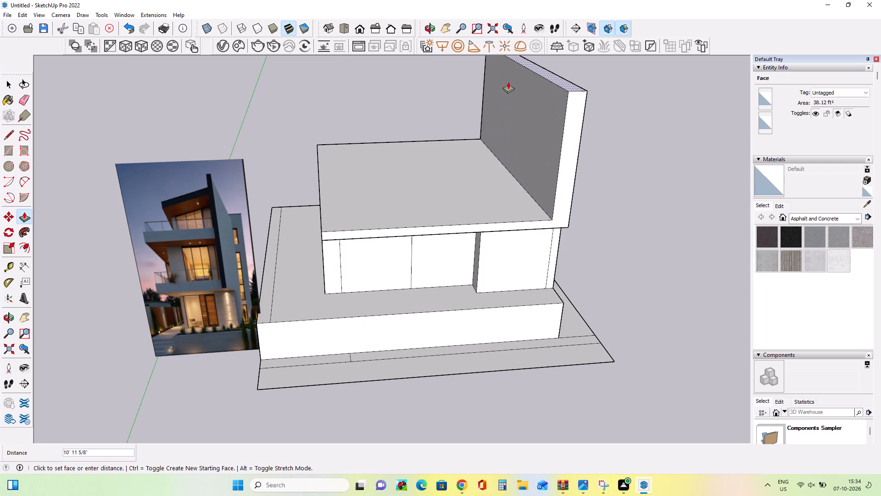
left_click(513, 71)
Thin the tall side wall by pushing its inner face in 7 11/16".
middle_click_drag(652, 178, 537, 197)
middle_click_drag(538, 204, 599, 231)
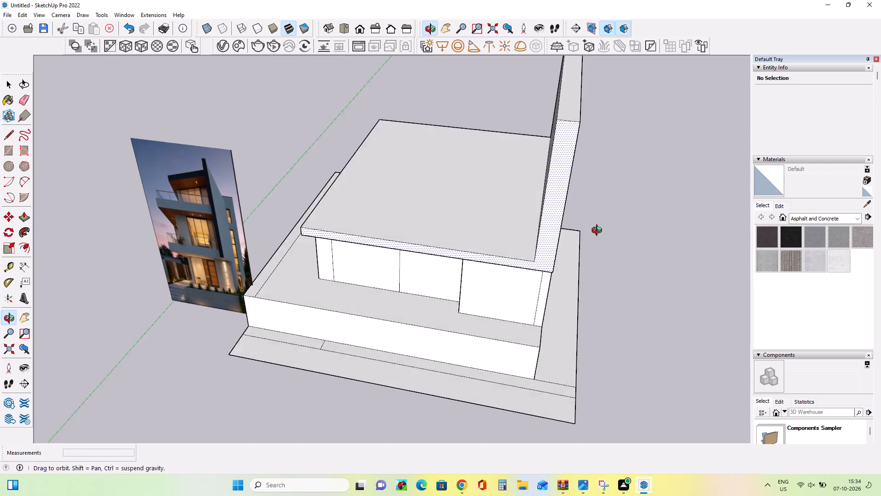
middle_click_drag(599, 231, 647, 231)
left_click(548, 188)
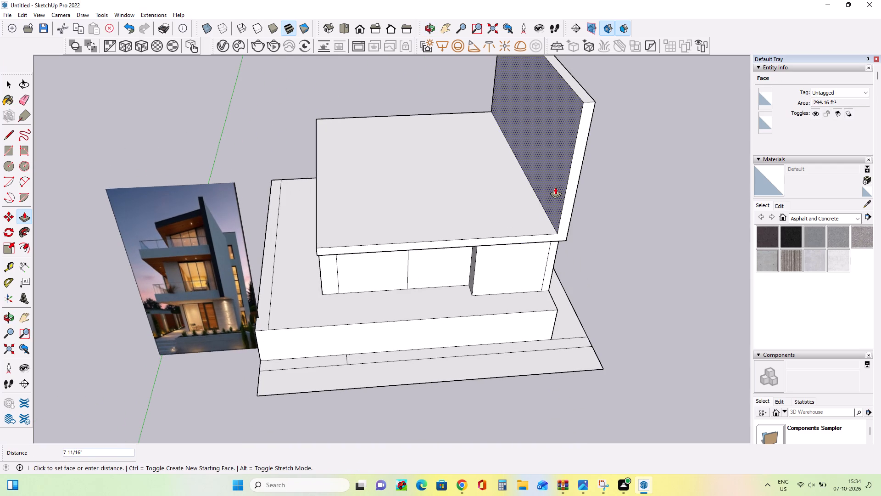
left_click(555, 187)
Draw a strip about 20' 5 7/16" by 9 1/2" along the slab's front edge, starting at the tall wall's inner corner.
middle_click_drag(651, 179, 601, 167)
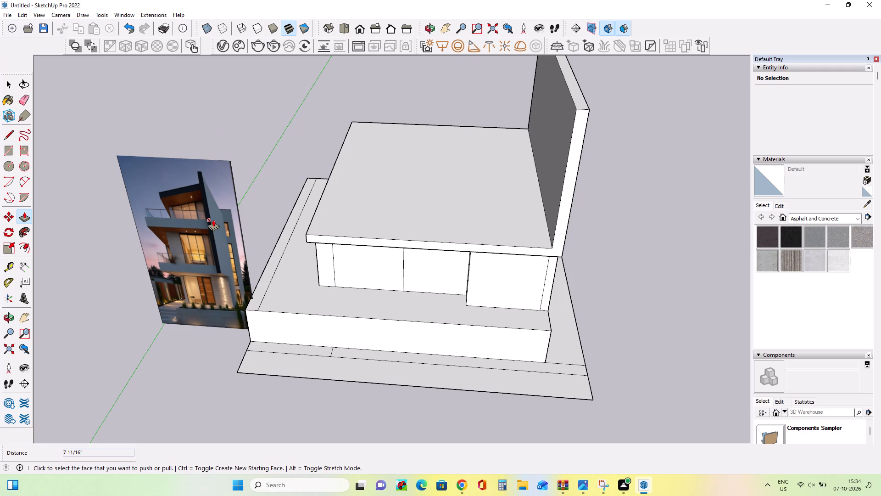
middle_click_drag(429, 212, 520, 231)
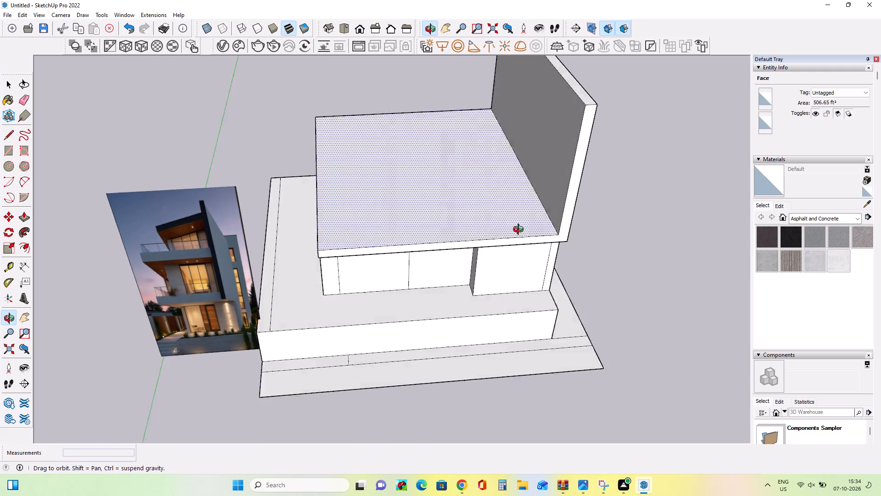
middle_click_drag(520, 231, 549, 199)
middle_click_drag(432, 188, 430, 207)
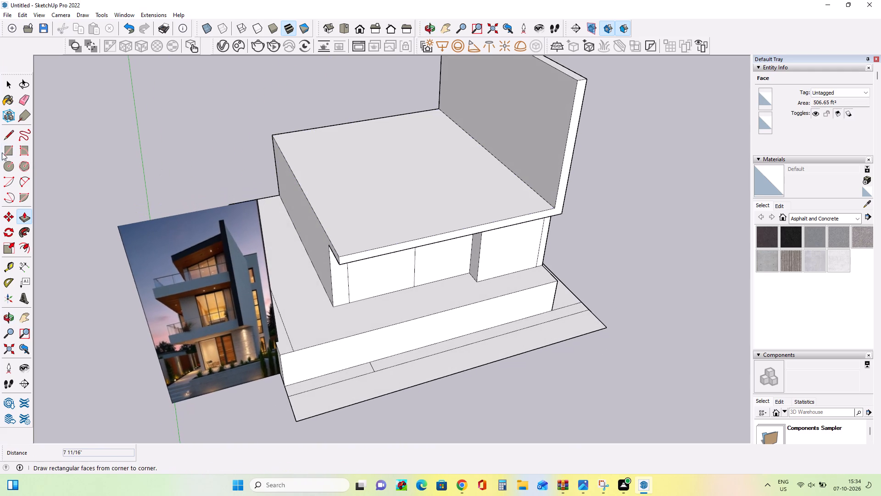
left_click(8, 145)
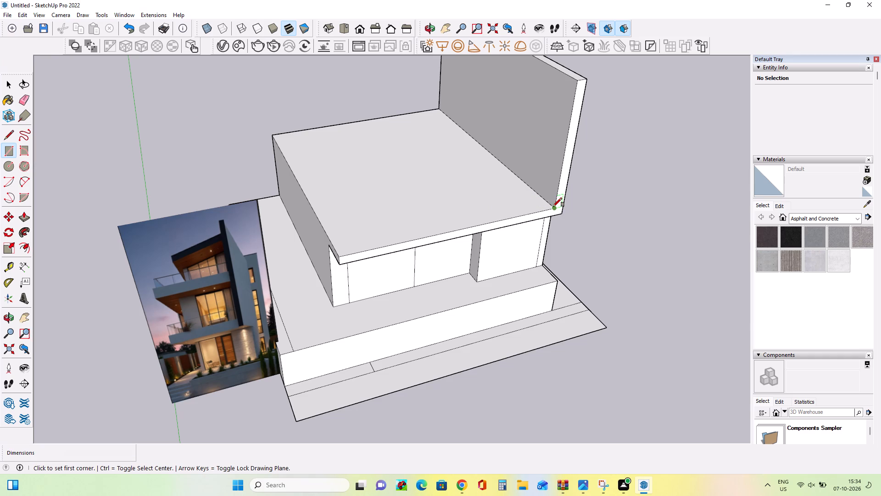
left_click(553, 207)
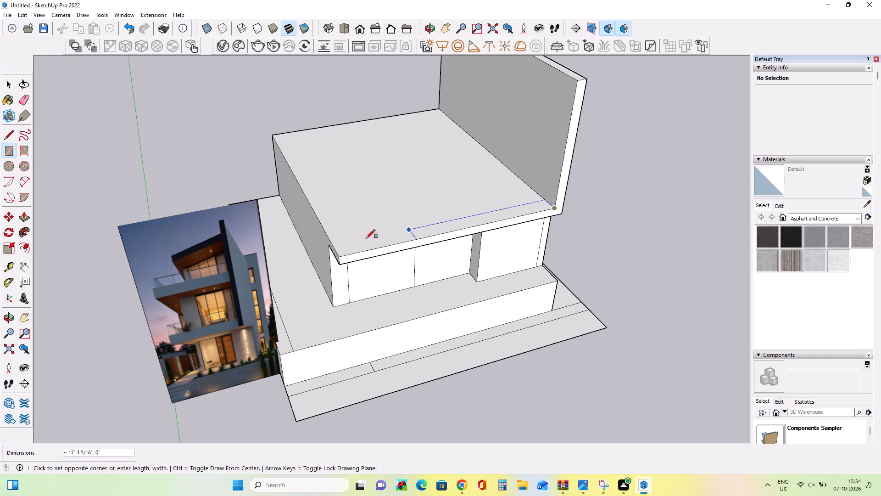
left_click(337, 251)
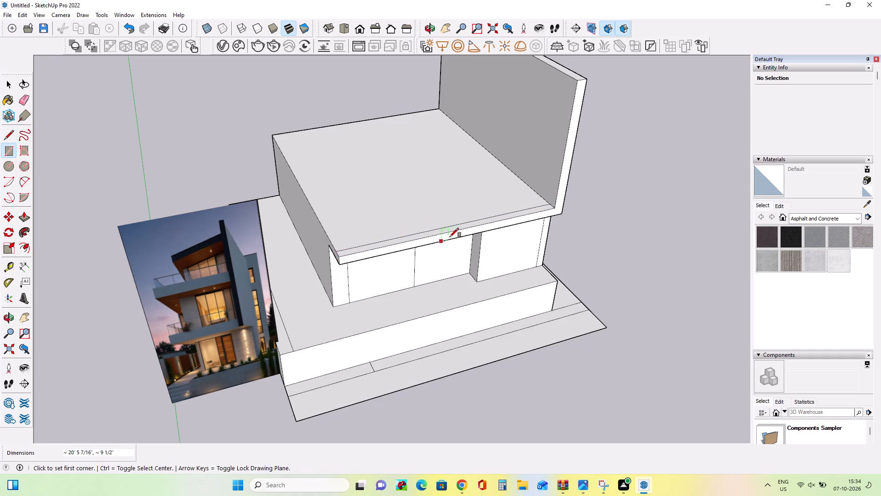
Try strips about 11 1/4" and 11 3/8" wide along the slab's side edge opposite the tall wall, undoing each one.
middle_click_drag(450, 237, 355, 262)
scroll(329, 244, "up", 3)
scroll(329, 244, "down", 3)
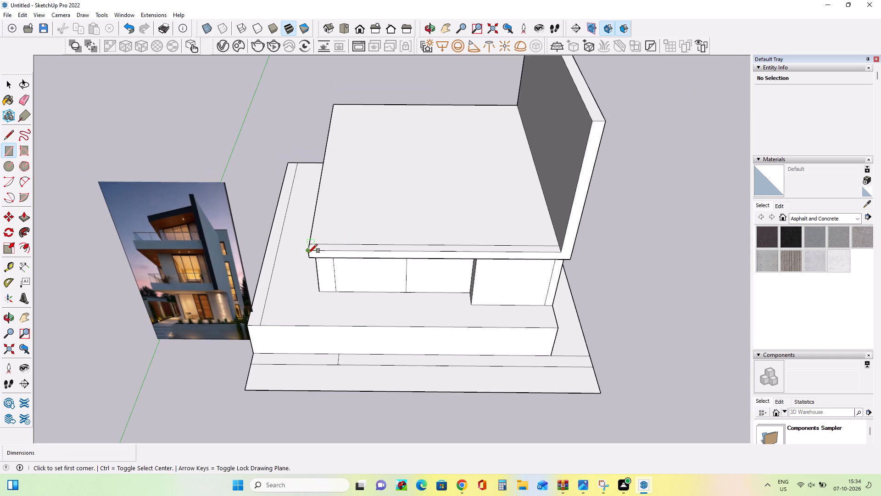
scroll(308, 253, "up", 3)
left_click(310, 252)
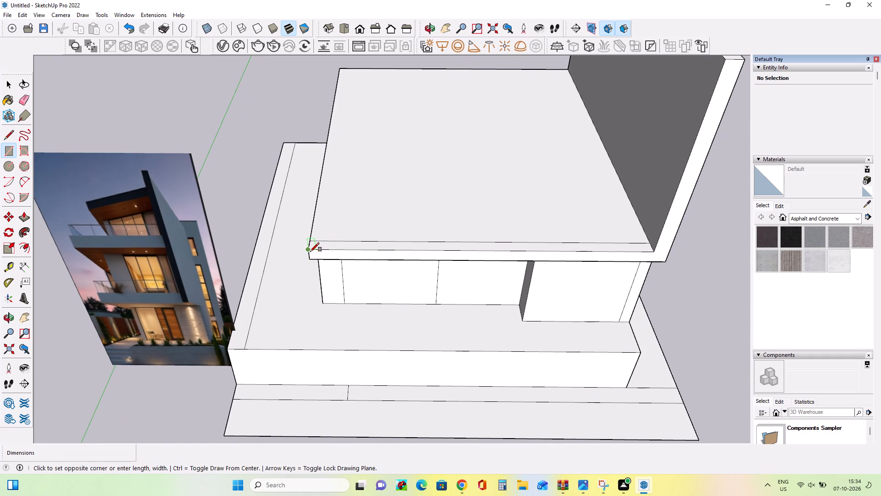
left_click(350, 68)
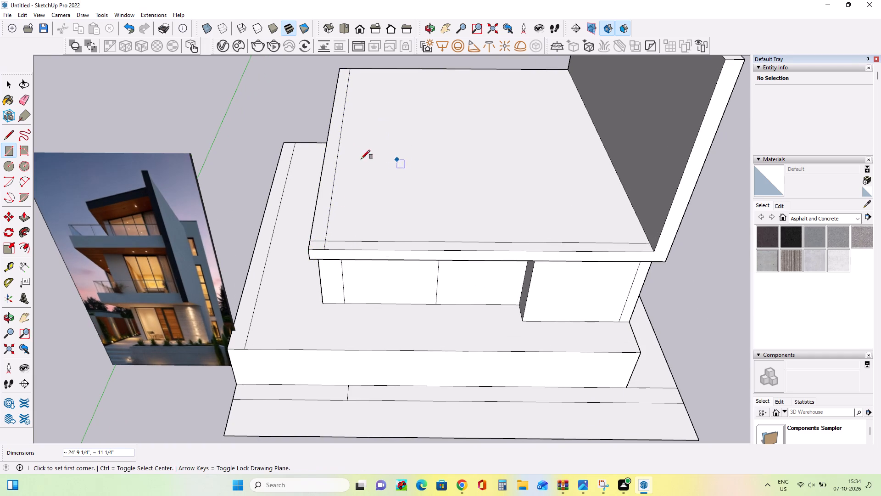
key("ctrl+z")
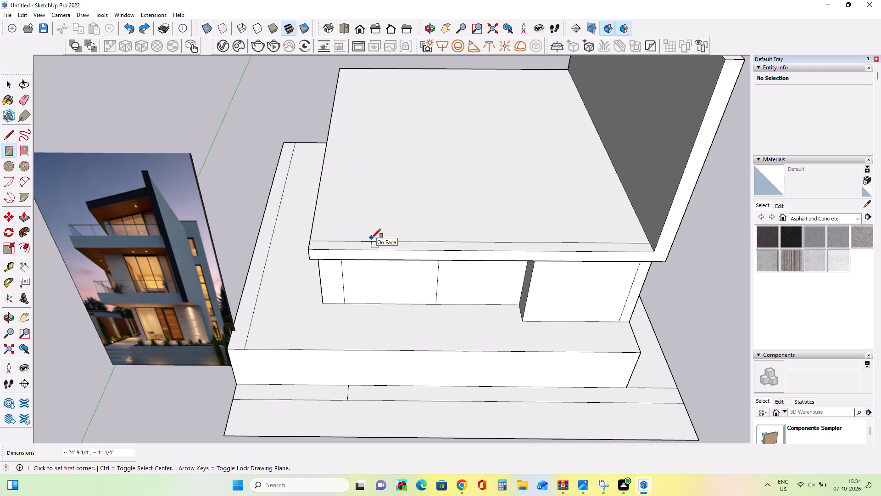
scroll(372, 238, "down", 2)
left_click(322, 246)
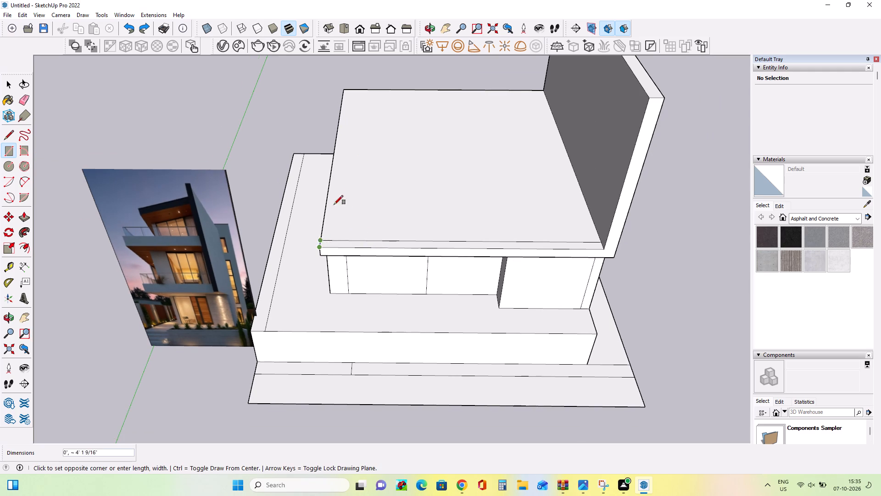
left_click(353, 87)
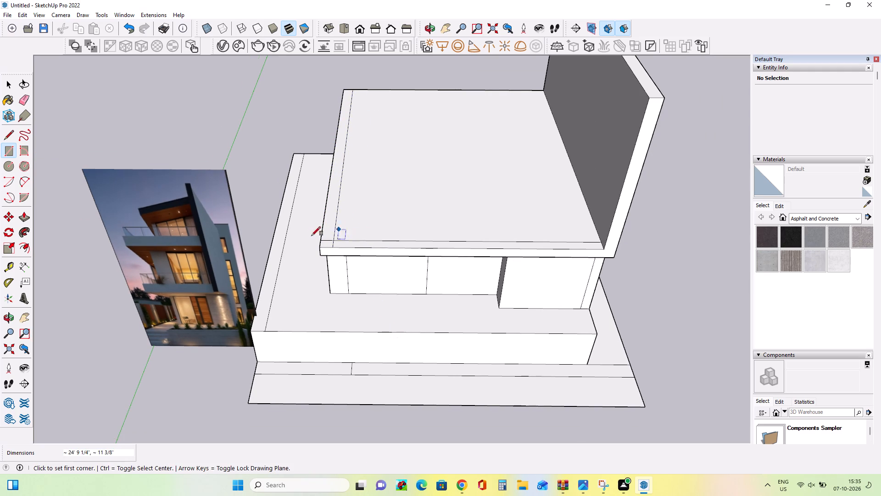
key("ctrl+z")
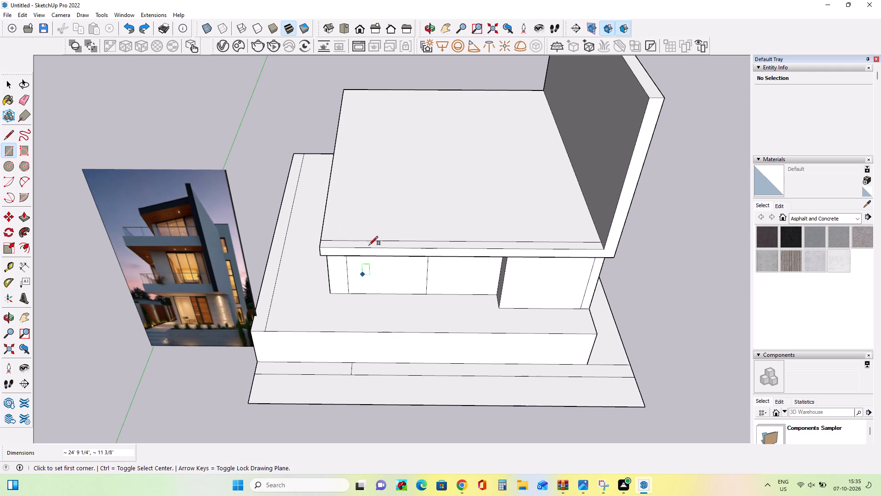
Draw a narrow strip about 24' 9 1/4" long along the slab's side edge opposite the tall wall.
left_click(320, 248)
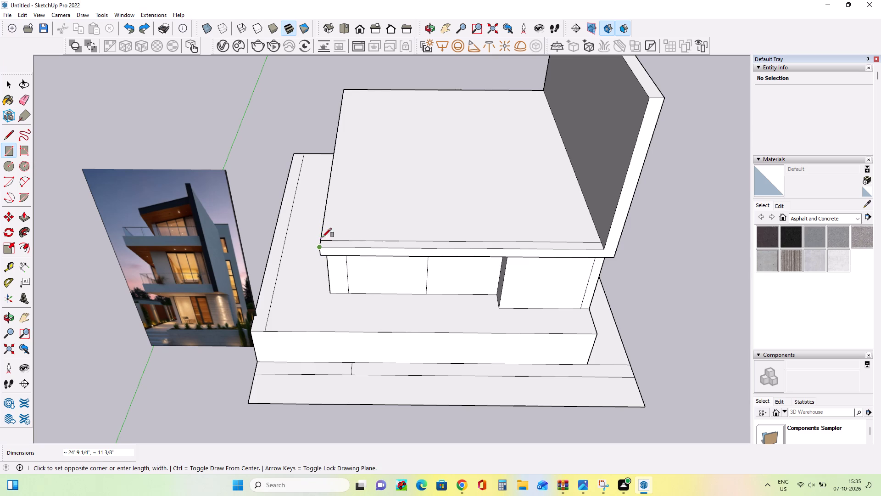
left_click(352, 88)
Erase the two short edges crossing at the slab's front corner to merge the front and side strips into one L-shaped face.
middle_click_drag(366, 270, 463, 279)
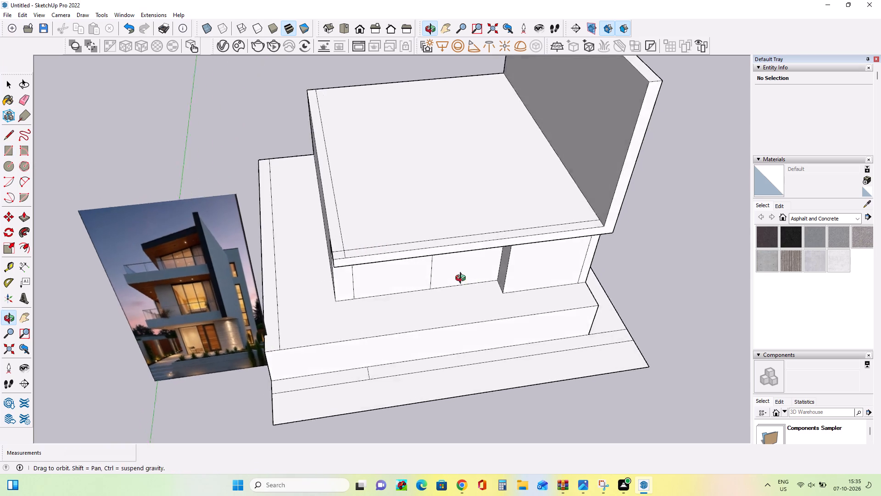
middle_click_drag(463, 279, 521, 279)
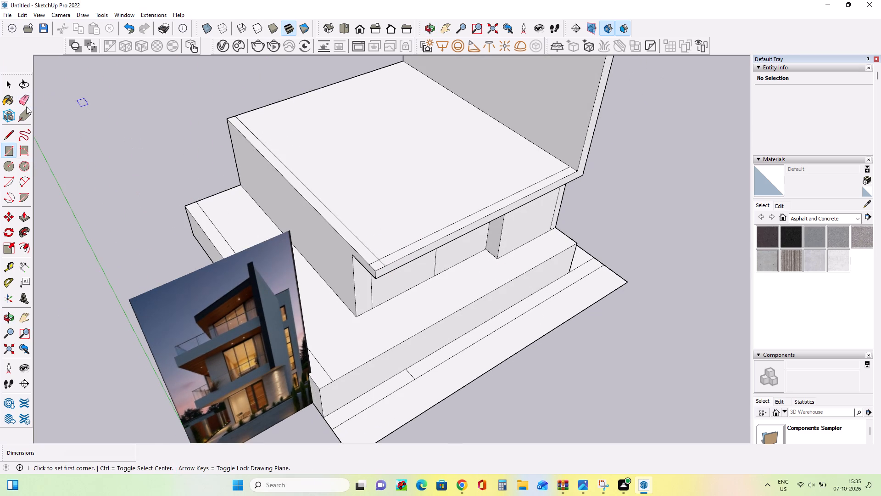
left_click(28, 101)
scroll(385, 286, "up", 5)
left_click(367, 240)
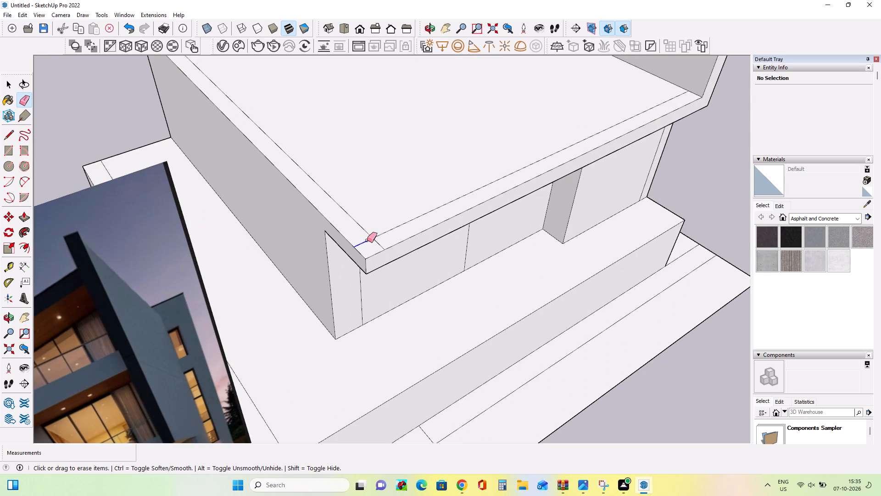
left_click(379, 243)
Pull the L-shaped strip on the slab's front and side up 3' 9 7/16" as a parapet.
scroll(450, 242, "down", 4)
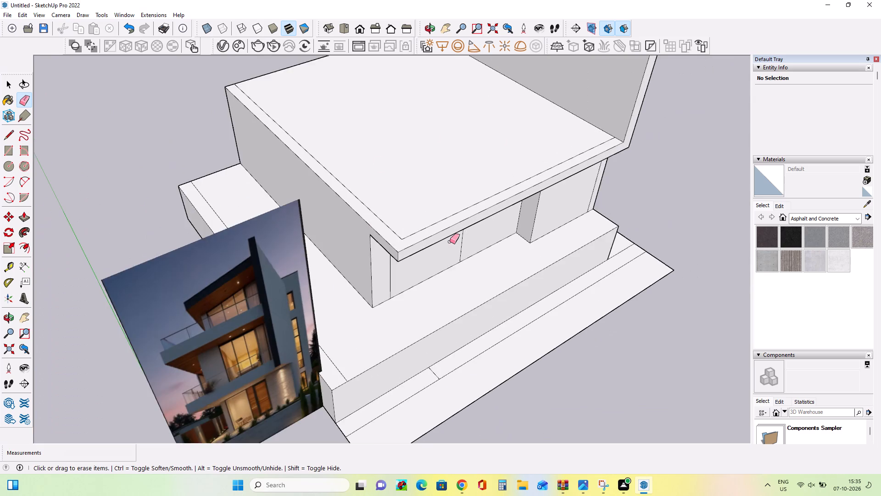
scroll(450, 242, "down", 3)
middle_click_drag(527, 260, 400, 279)
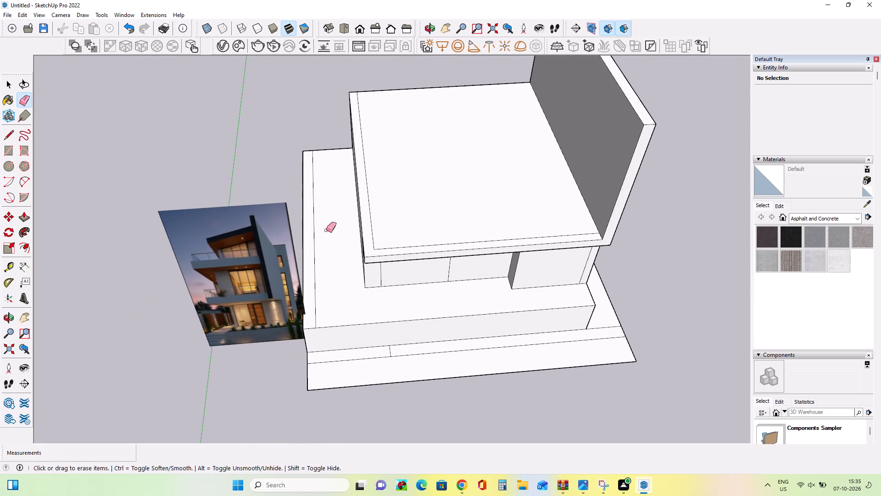
left_click_drag(24, 214, 33, 211)
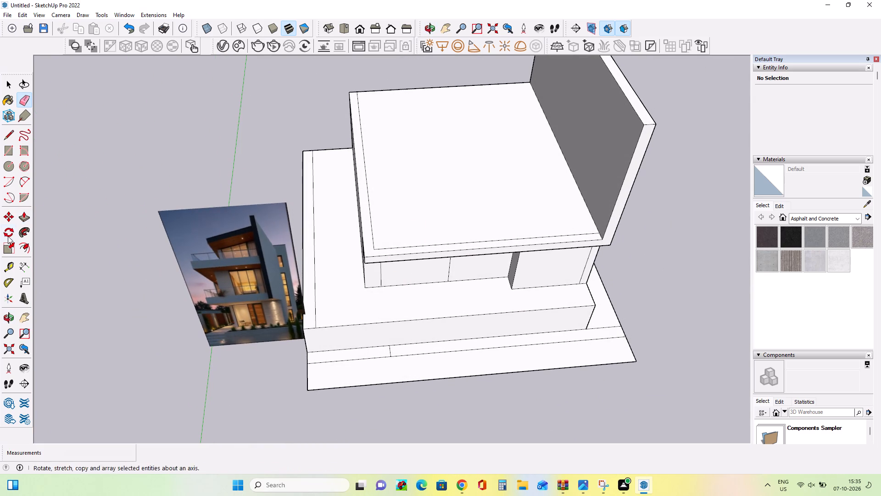
left_click(20, 220)
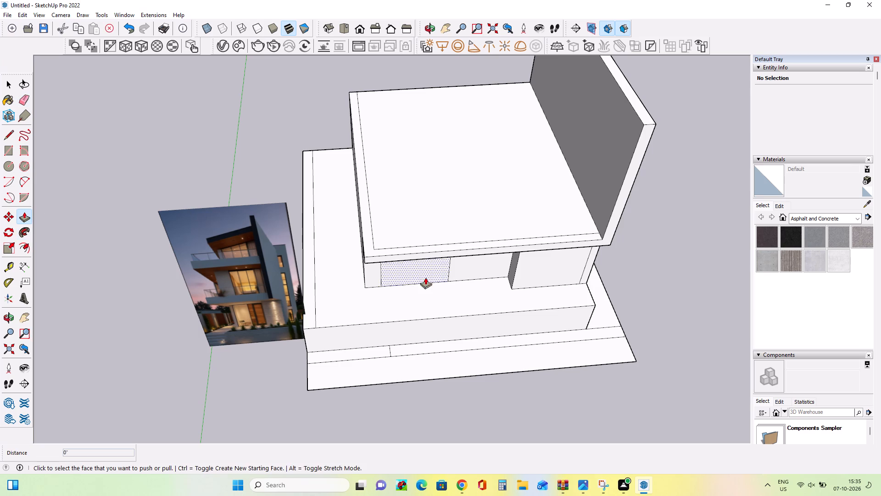
left_click(398, 249)
left_click(403, 217)
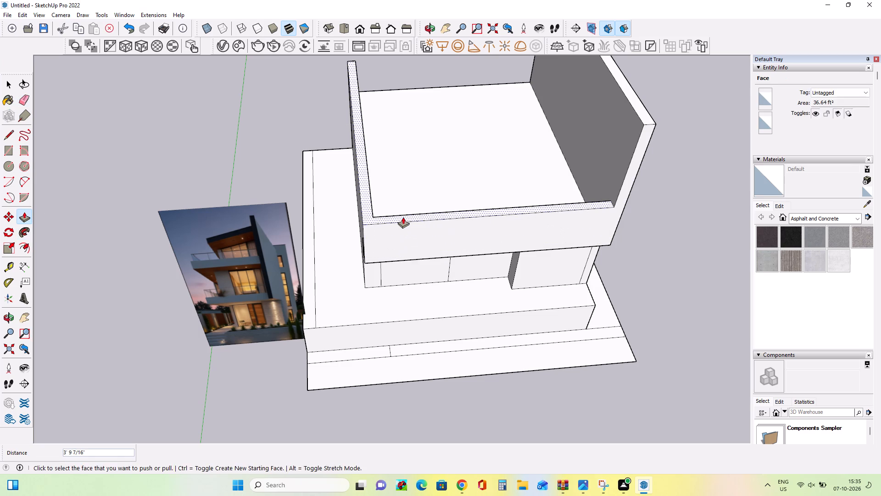
Lower the parapet by pushing its top face down 1' 4 15/16".
middle_click_drag(465, 242, 487, 184)
middle_click_drag(490, 198, 518, 274)
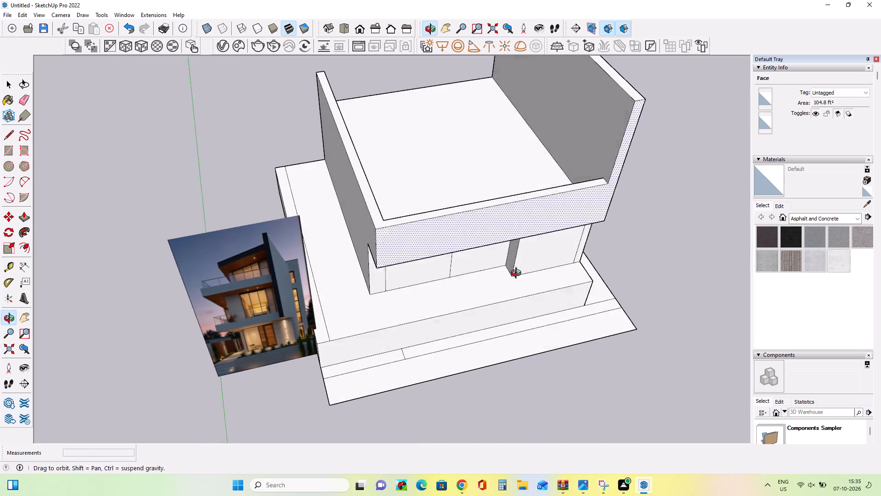
middle_click_drag(518, 274, 518, 277)
left_click(502, 207)
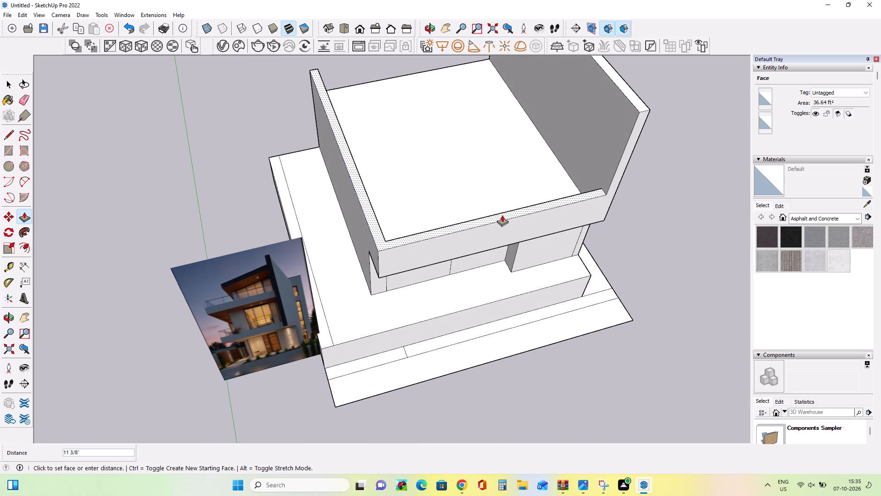
left_click(502, 219)
Examine the balcony and second-story proportions in the house image and compare them with the model.
middle_click_drag(540, 238, 528, 183)
scroll(235, 276, "up", 9)
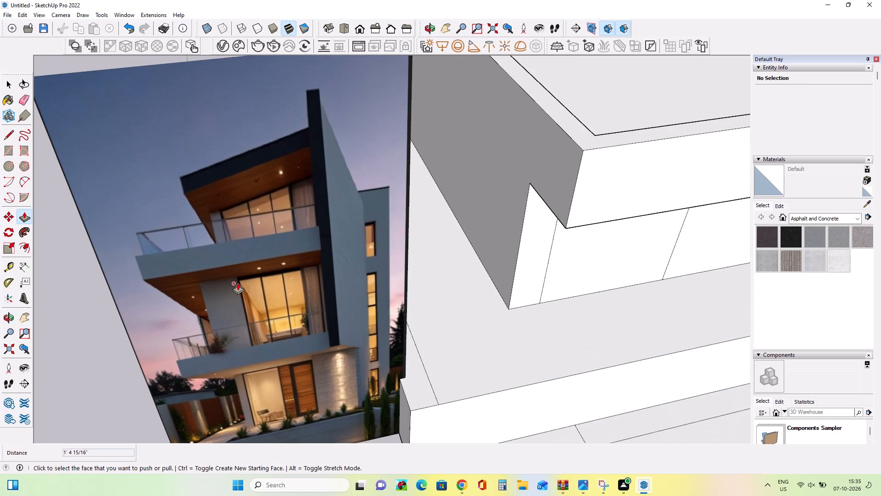
scroll(239, 283, "down", 7)
middle_click_drag(239, 283, 237, 271)
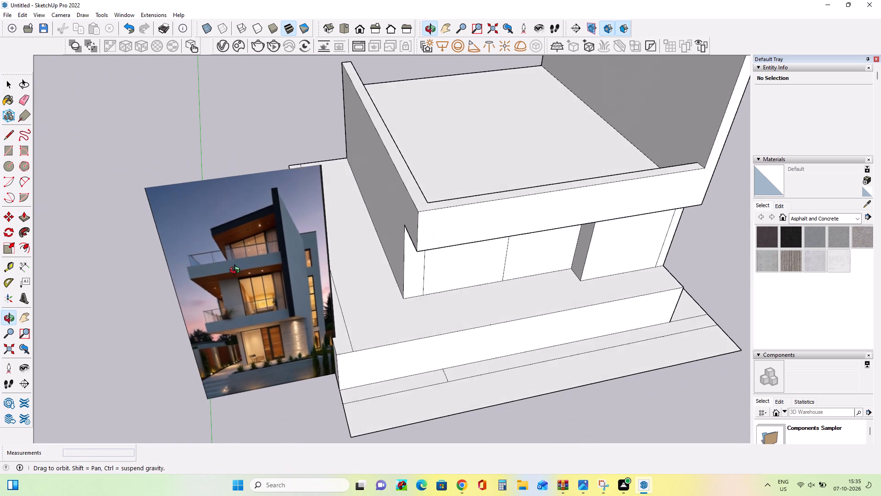
middle_click_drag(237, 271, 228, 250)
scroll(217, 299, "up", 7)
scroll(218, 299, "down", 4)
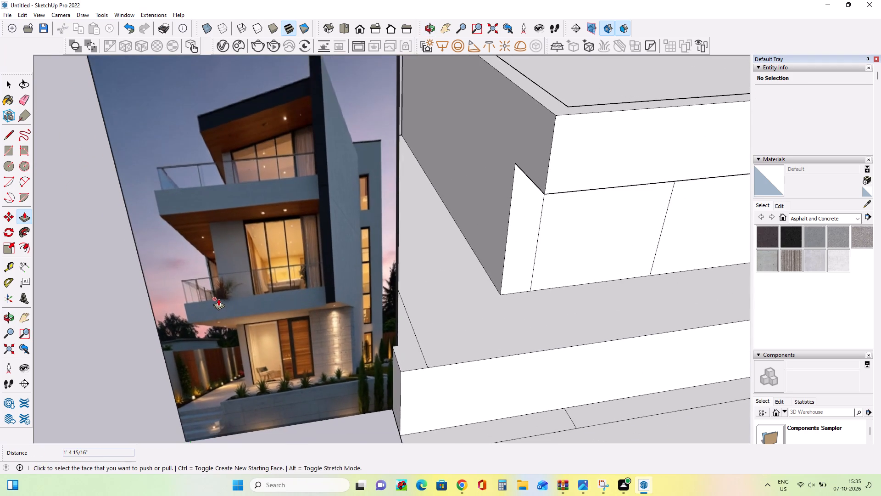
scroll(218, 299, "down", 8)
middle_click_drag(464, 313, 398, 295)
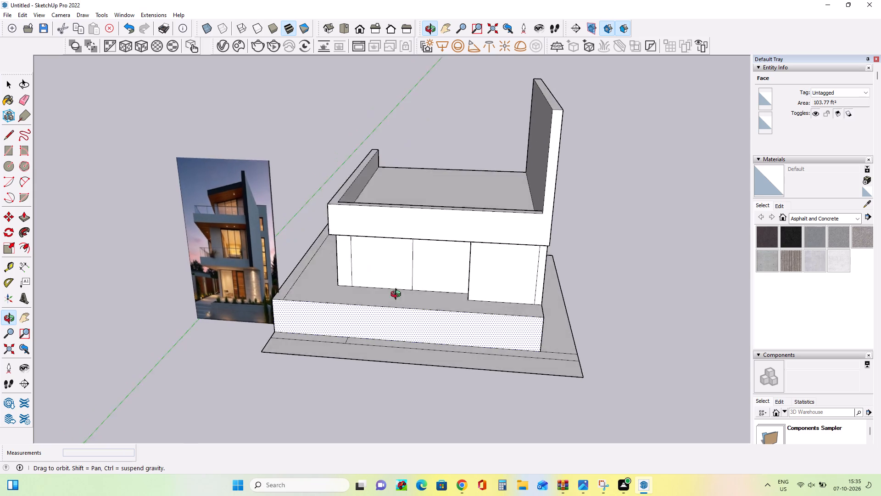
middle_click_drag(398, 295, 460, 320)
scroll(401, 209, "up", 3)
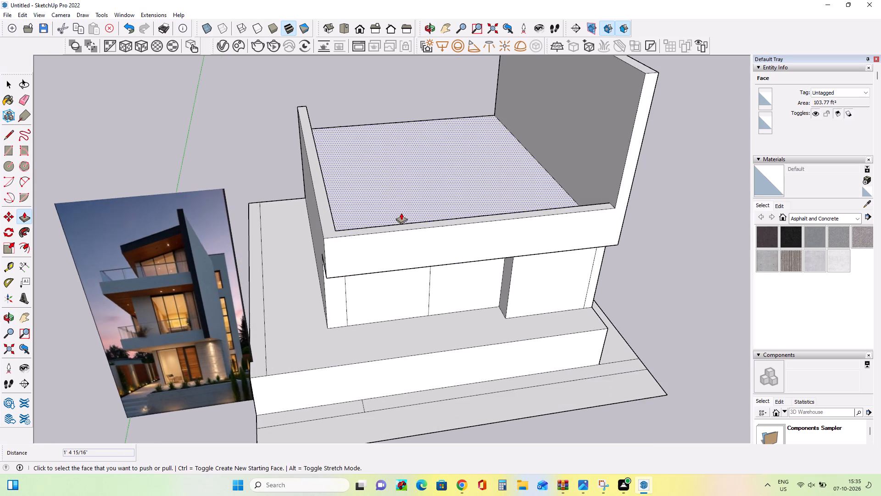
Draw a rectangle about 17' 8 15/16" by 15' 5 5/8" on the first-story slab, between the tall wall and the rear edge.
middle_click_drag(401, 213, 387, 238)
left_click(11, 152)
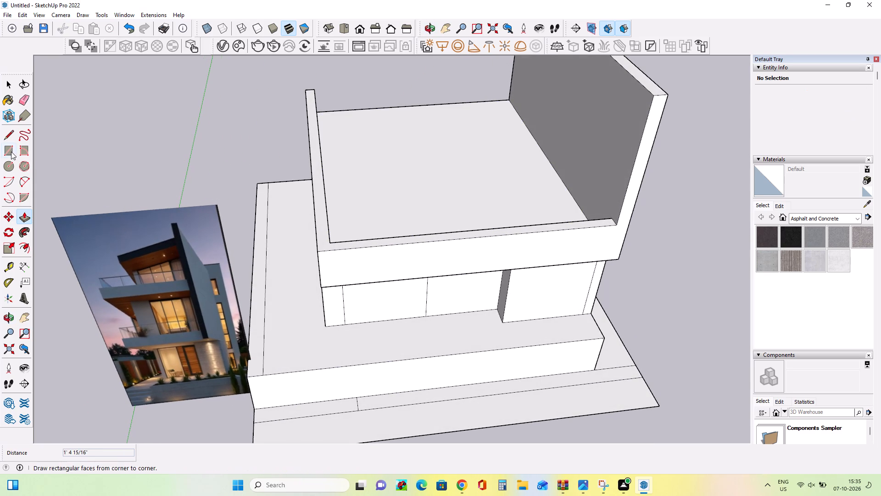
middle_click_drag(407, 277, 406, 299)
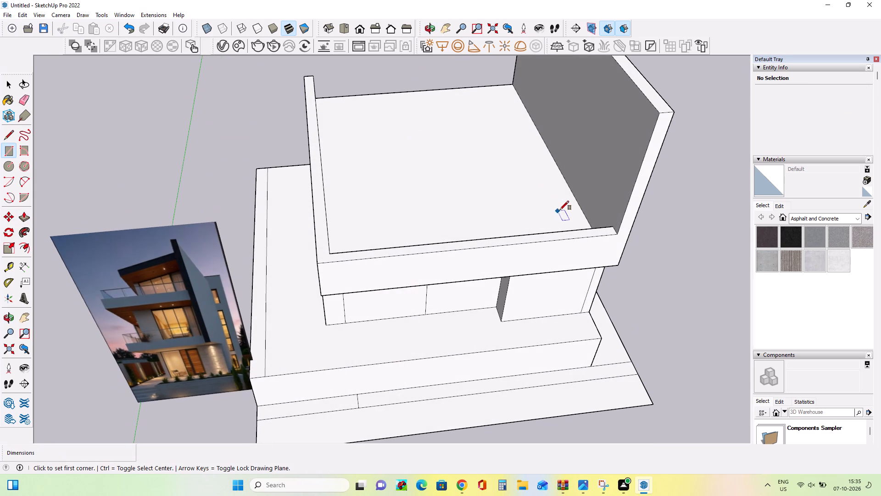
middle_click_drag(581, 260, 515, 226)
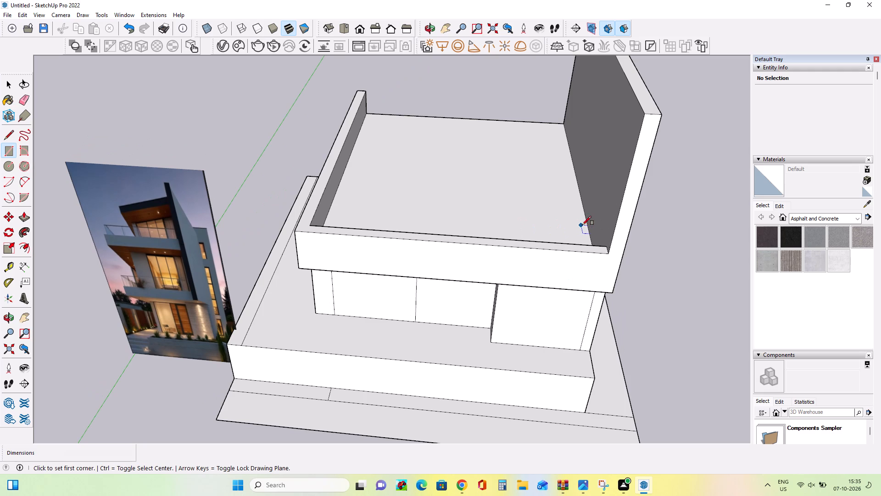
left_click(590, 223)
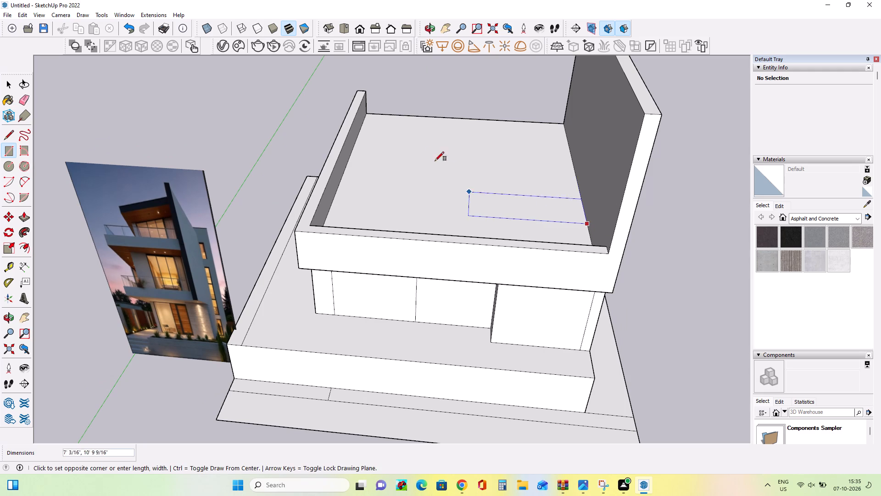
left_click(407, 114)
Pull the rectangle on the slab up about 6' 11 1/16" as the second-story block.
middle_click_drag(420, 229, 437, 138)
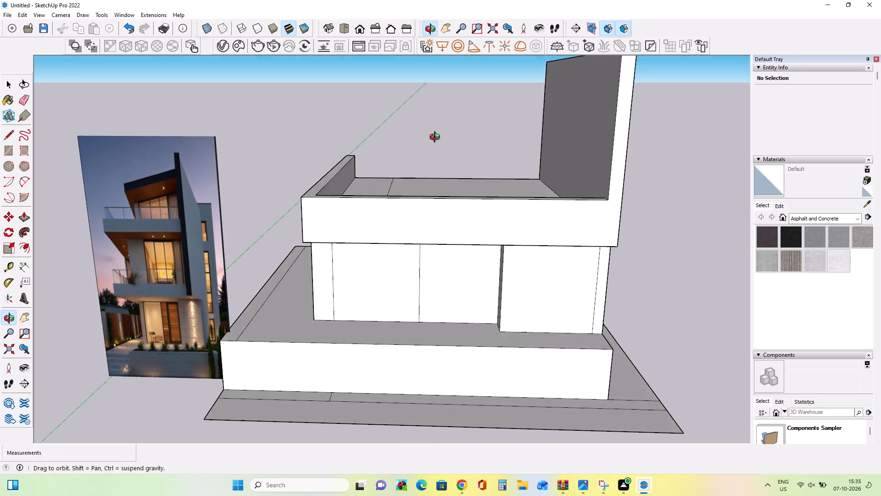
middle_click_drag(437, 138, 464, 258)
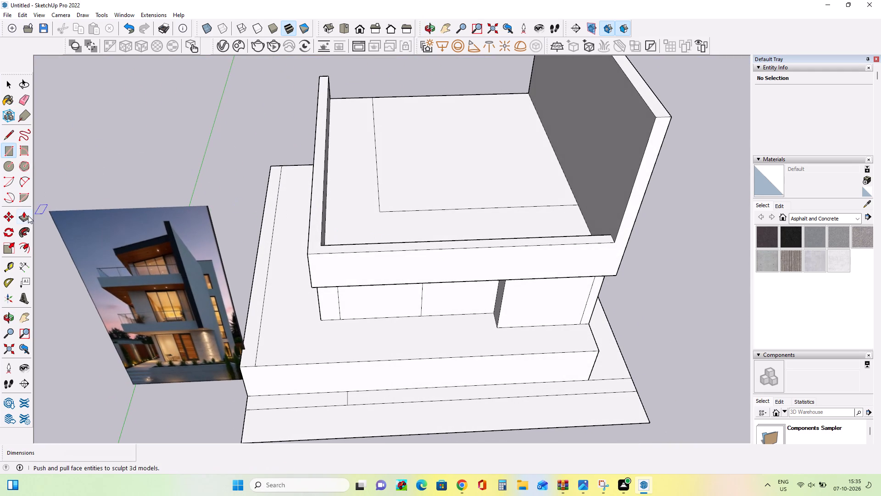
left_click(26, 217)
left_click(500, 176)
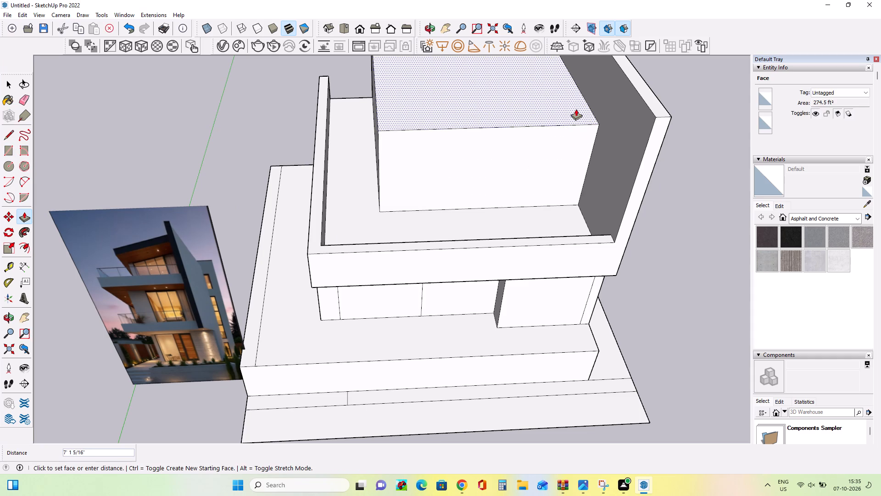
left_click(575, 111)
Adjust the second-story block's height by pushing its top face down 1' 1 1/16" and pulling it back up 1' 4 3/4".
middle_click_drag(645, 211, 590, 145)
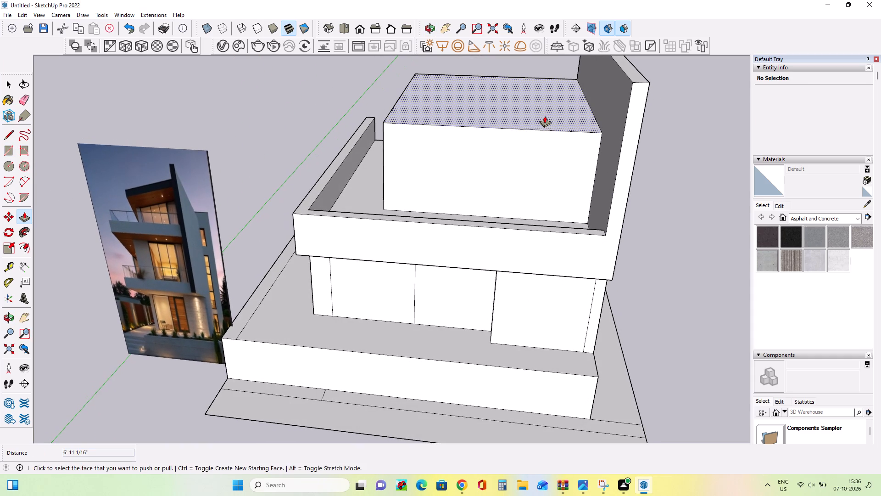
left_click(545, 116)
left_click(540, 130)
middle_click_drag(544, 262, 592, 240)
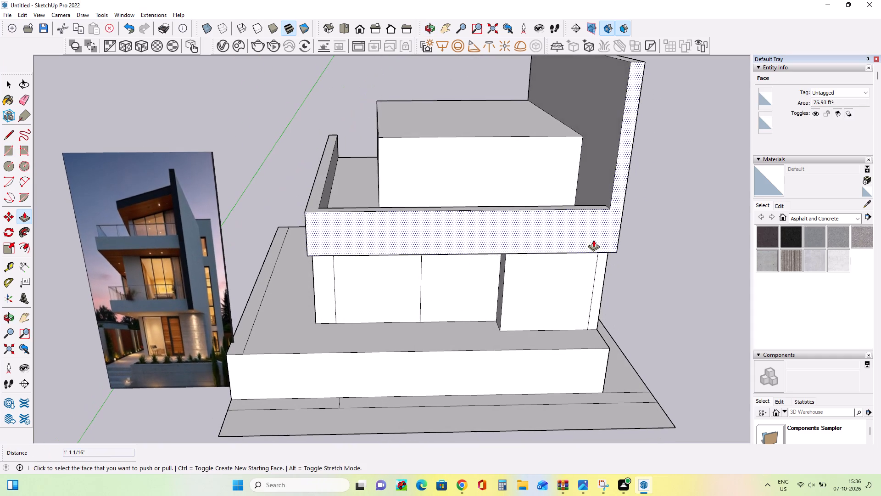
left_click(511, 128)
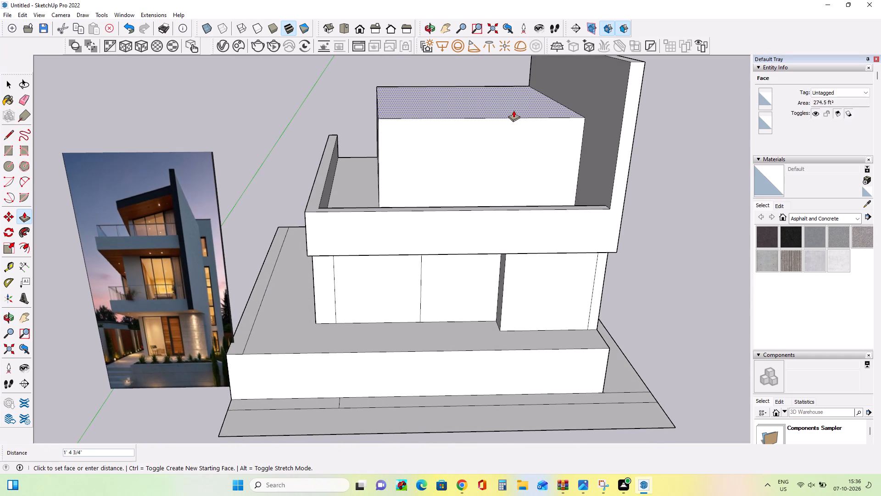
left_click(513, 110)
Draw a thin strip 15' 5 5/8" long across the full top of the second-story block's front face.
scroll(512, 223, "down", 4)
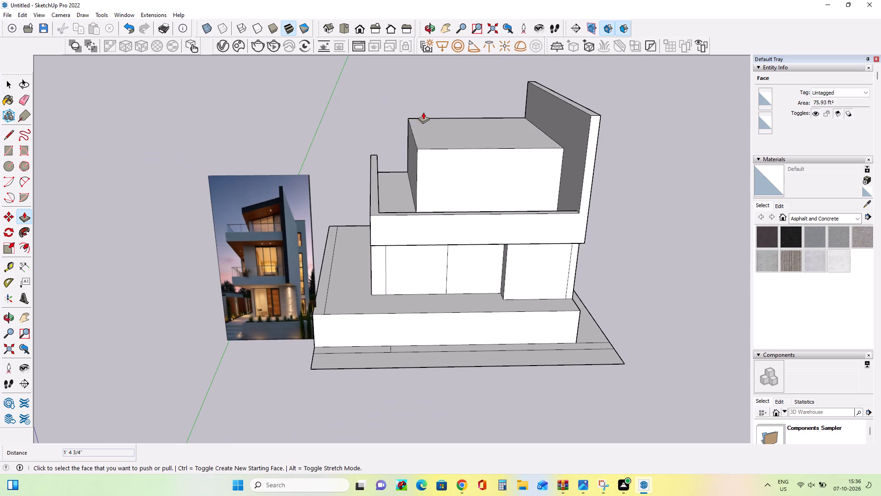
middle_click_drag(505, 179, 523, 235)
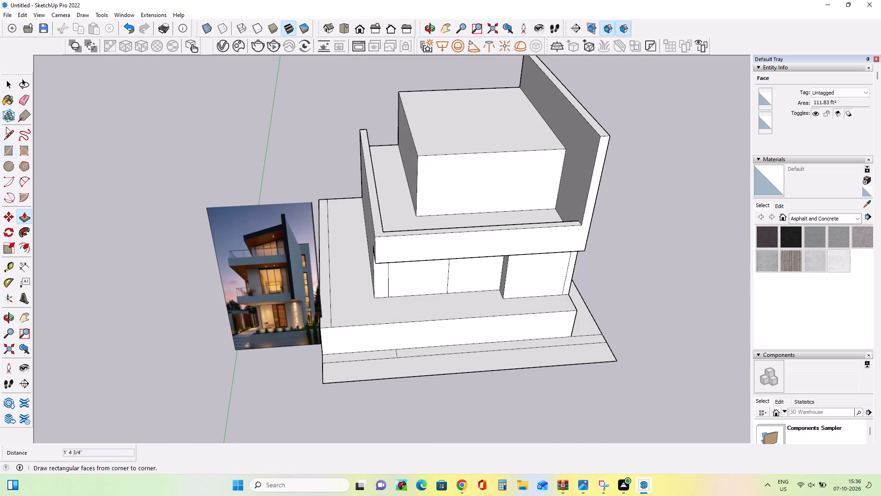
left_click(12, 152)
scroll(473, 164, "up", 3)
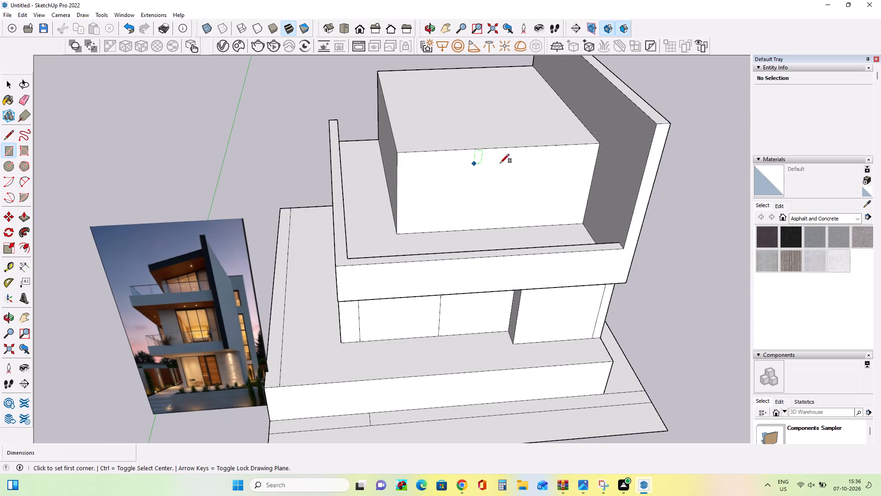
left_click(598, 147)
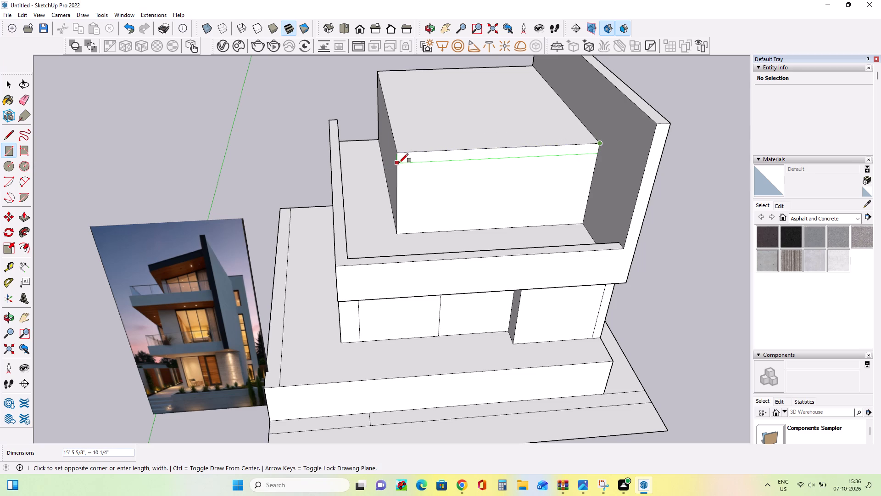
left_click(399, 162)
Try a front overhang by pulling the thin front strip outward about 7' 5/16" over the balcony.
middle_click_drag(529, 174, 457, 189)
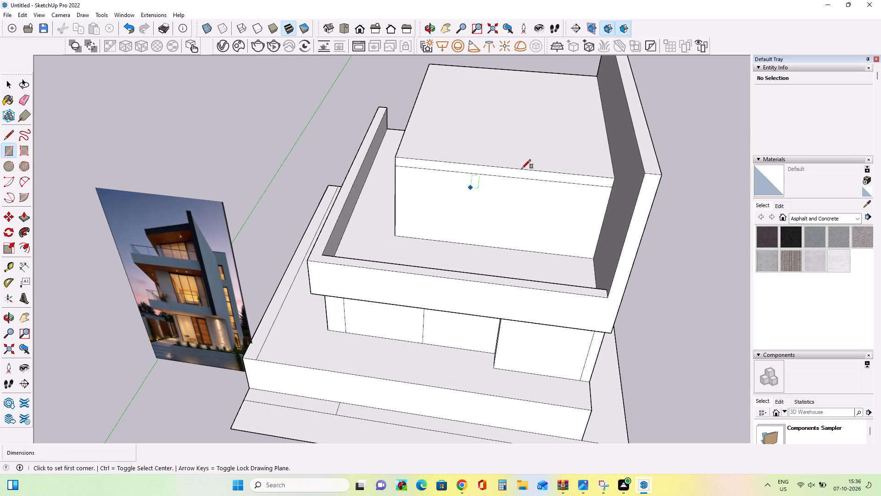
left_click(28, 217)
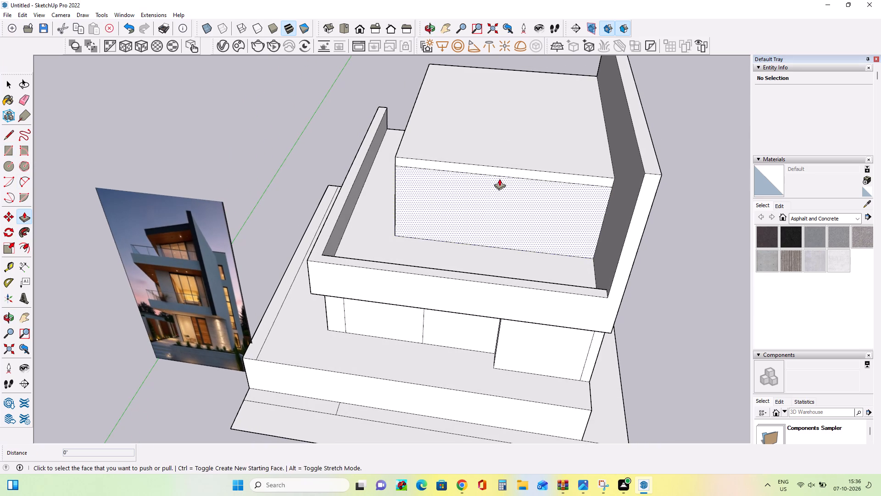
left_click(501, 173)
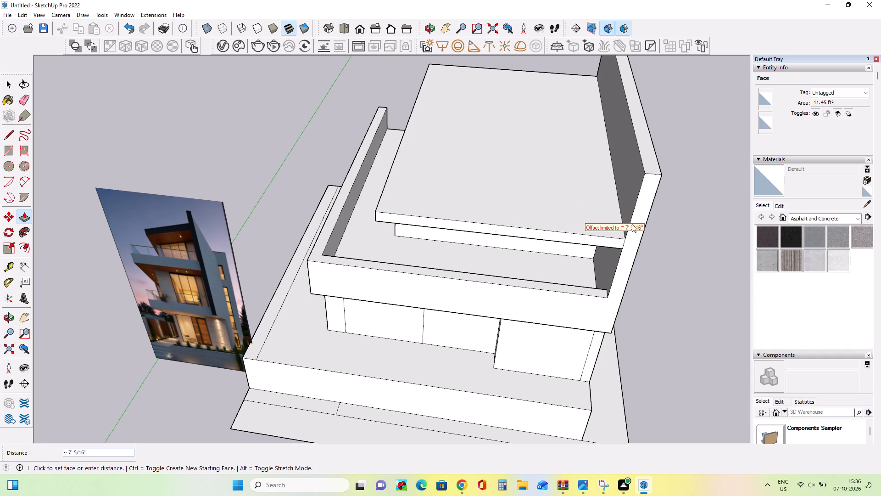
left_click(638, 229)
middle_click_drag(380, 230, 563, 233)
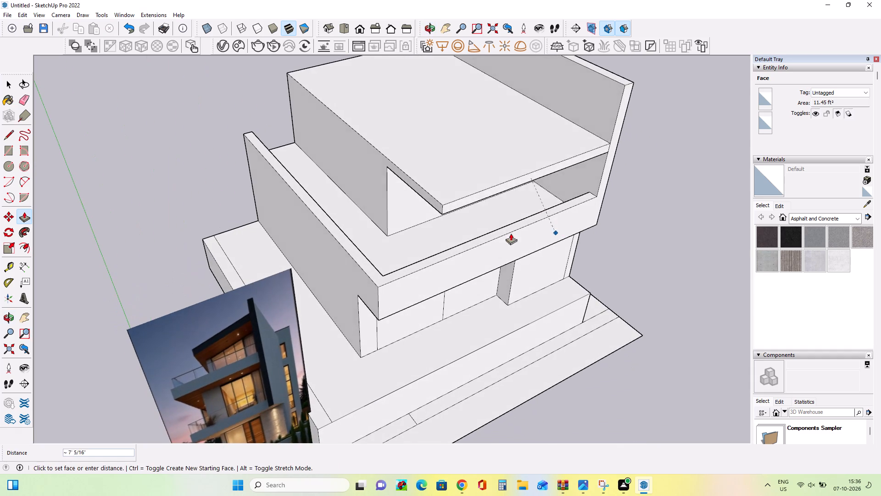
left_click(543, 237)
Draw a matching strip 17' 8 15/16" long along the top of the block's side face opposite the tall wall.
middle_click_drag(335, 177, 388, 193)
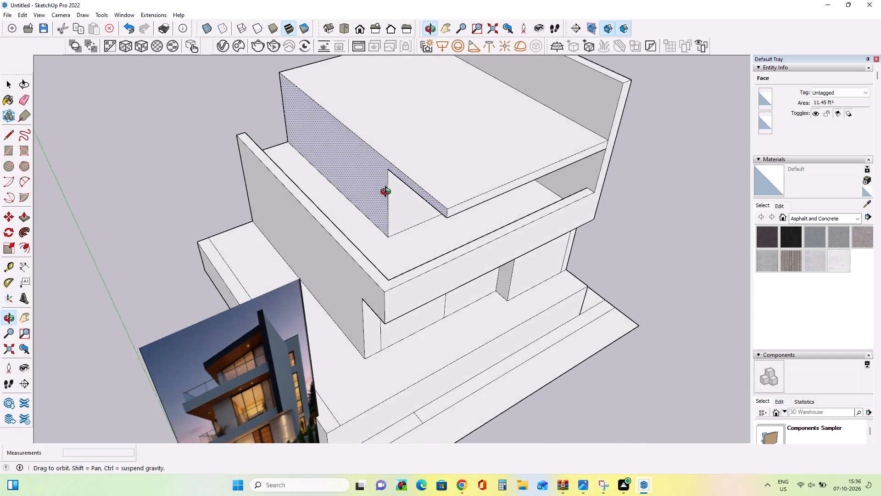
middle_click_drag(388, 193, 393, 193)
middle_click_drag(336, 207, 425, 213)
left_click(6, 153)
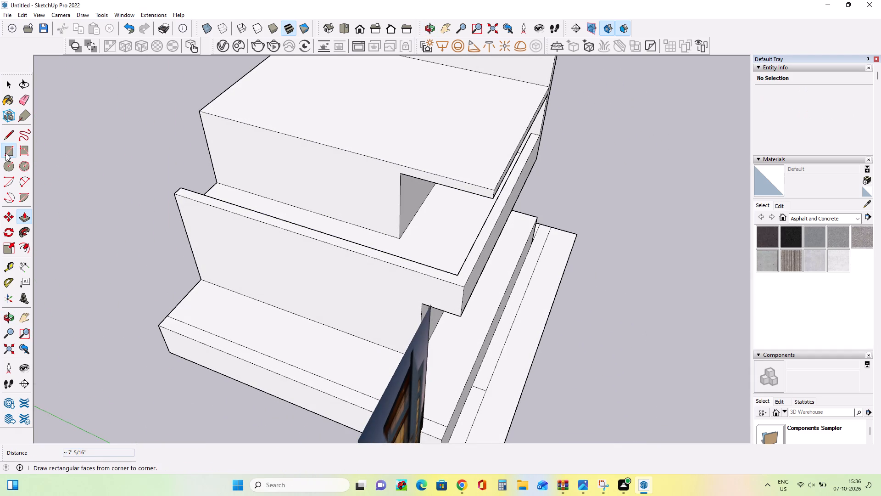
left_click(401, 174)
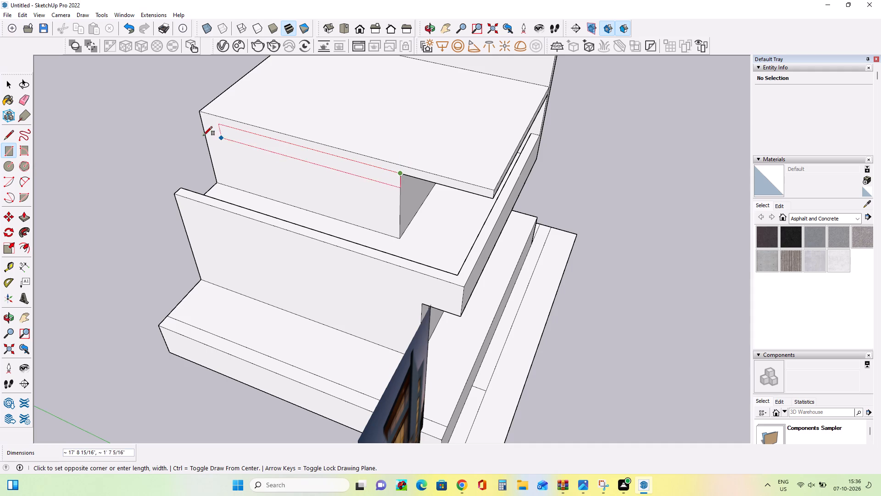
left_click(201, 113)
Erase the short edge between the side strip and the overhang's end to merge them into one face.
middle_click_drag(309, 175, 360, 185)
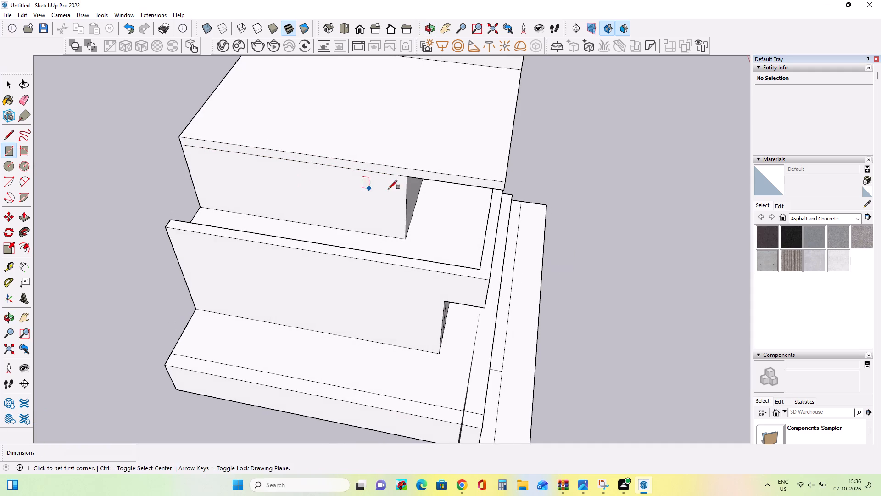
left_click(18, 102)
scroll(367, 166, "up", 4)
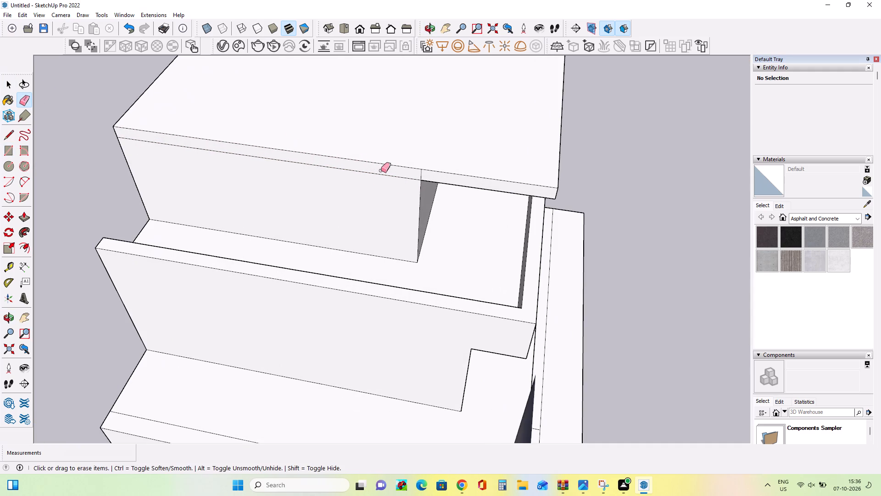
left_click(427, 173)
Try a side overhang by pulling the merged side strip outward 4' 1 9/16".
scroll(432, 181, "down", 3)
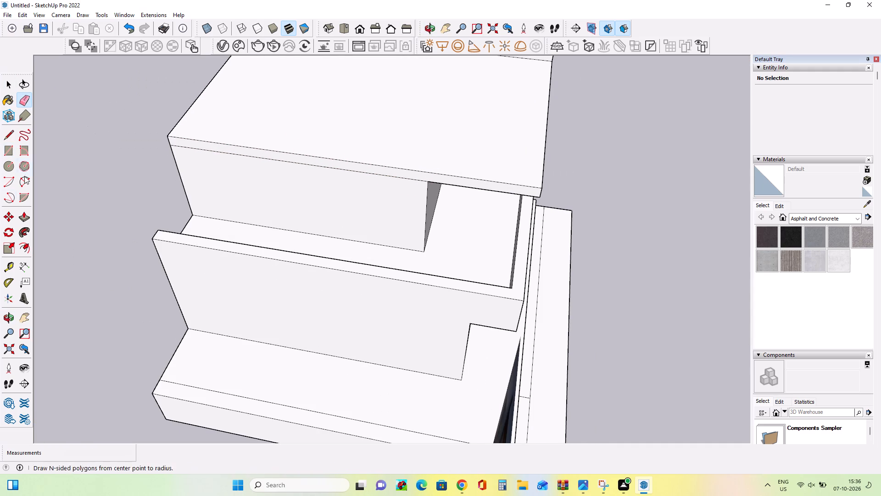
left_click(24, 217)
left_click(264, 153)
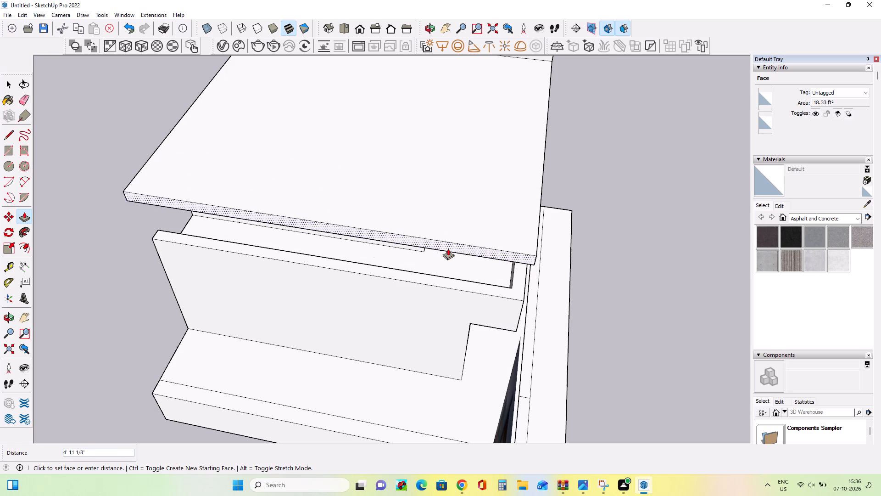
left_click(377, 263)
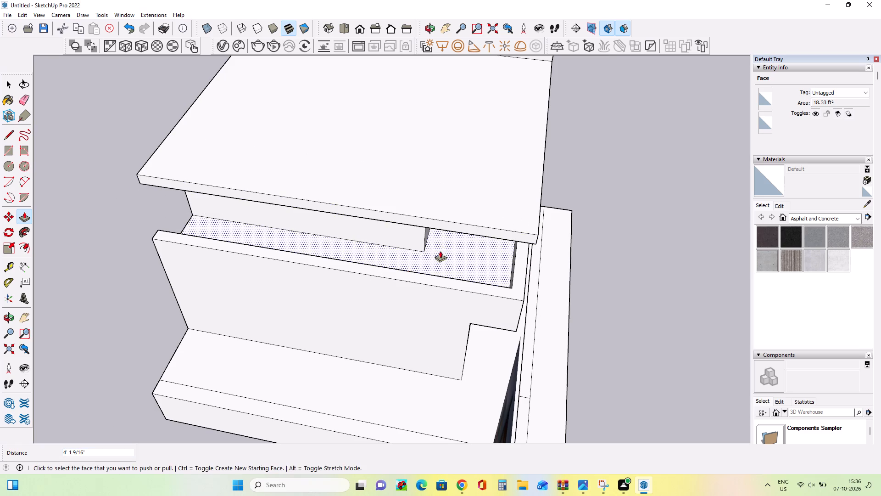
Examine the overhanging slab from several angles and compare it with the house image.
middle_click_drag(441, 250, 170, 186)
middle_click_drag(334, 193, 306, 193)
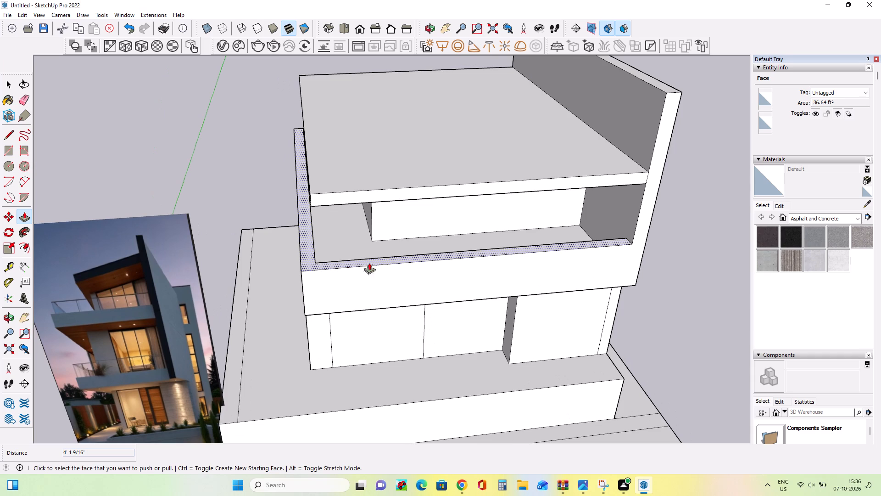
middle_click_drag(369, 263, 332, 188)
middle_click_drag(332, 188, 368, 219)
middle_click_drag(366, 218, 305, 204)
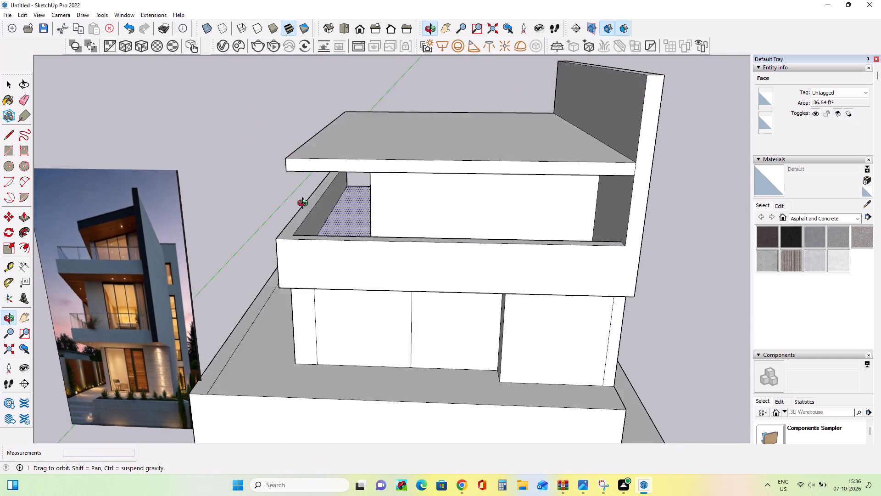
middle_click_drag(305, 204, 301, 181)
scroll(301, 185, "down", 8)
middle_click_drag(317, 220, 341, 226)
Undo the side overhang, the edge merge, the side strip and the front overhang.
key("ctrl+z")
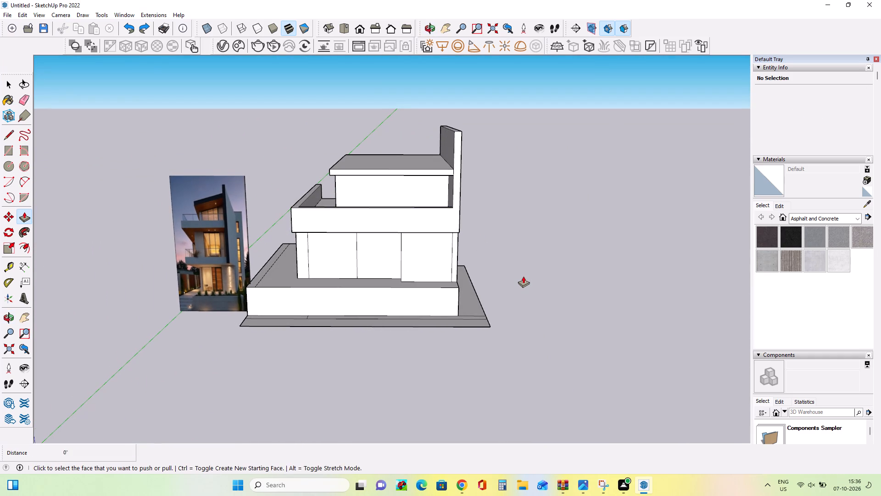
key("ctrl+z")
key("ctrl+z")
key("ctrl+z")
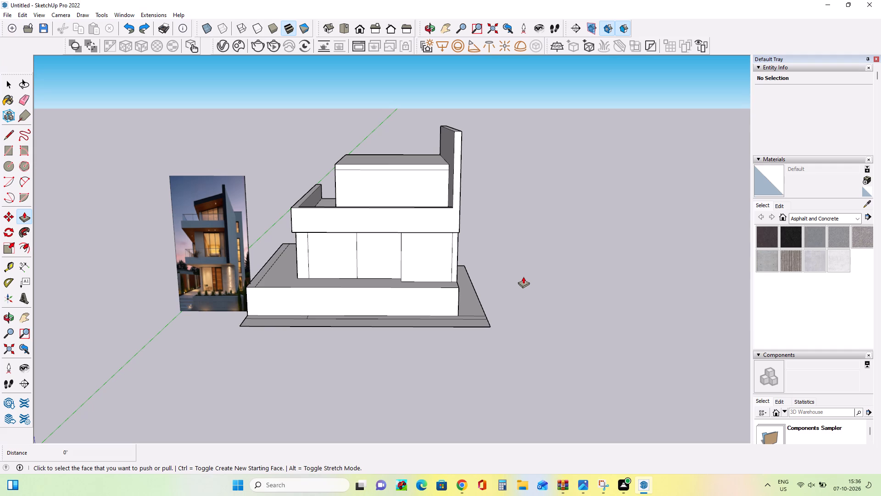
Erase the horizontal edge near the top of the second-story block's front face.
scroll(430, 172, "up", 7)
middle_click_drag(439, 192, 441, 196)
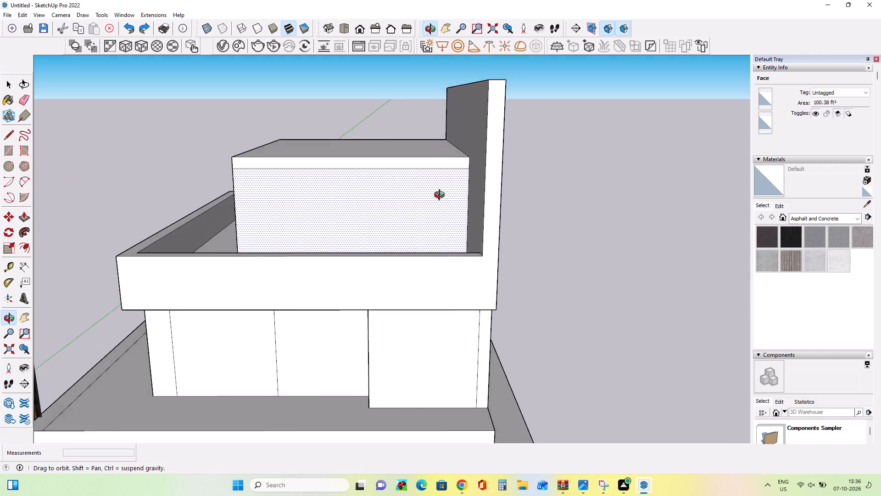
middle_click_drag(441, 196, 448, 205)
left_click(20, 99)
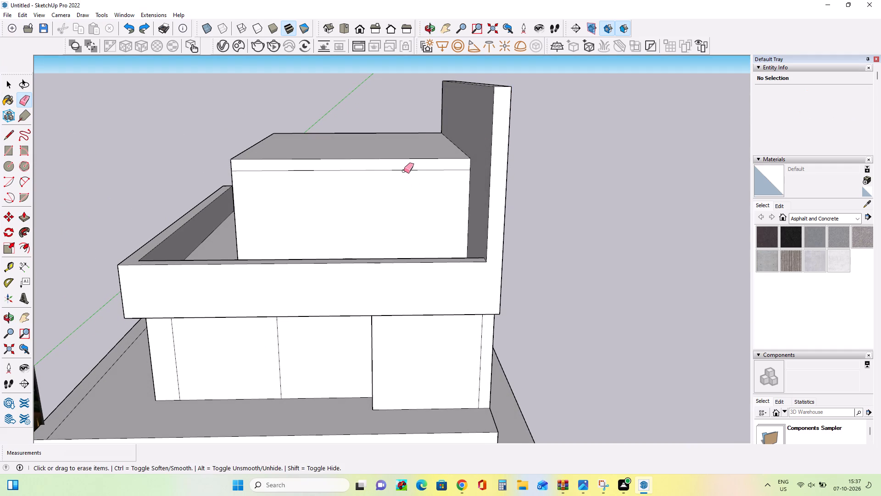
left_click(404, 171)
Raise the second-story block's top face by 1' 5 5/16" and a little further with Push/Pull.
middle_click_drag(471, 184, 483, 232)
scroll(483, 232, "down", 3)
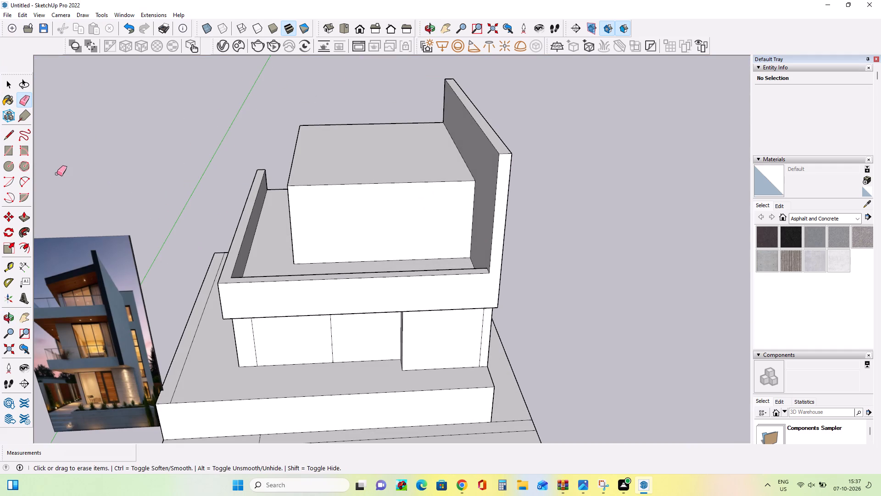
left_click(22, 215)
left_click(342, 175)
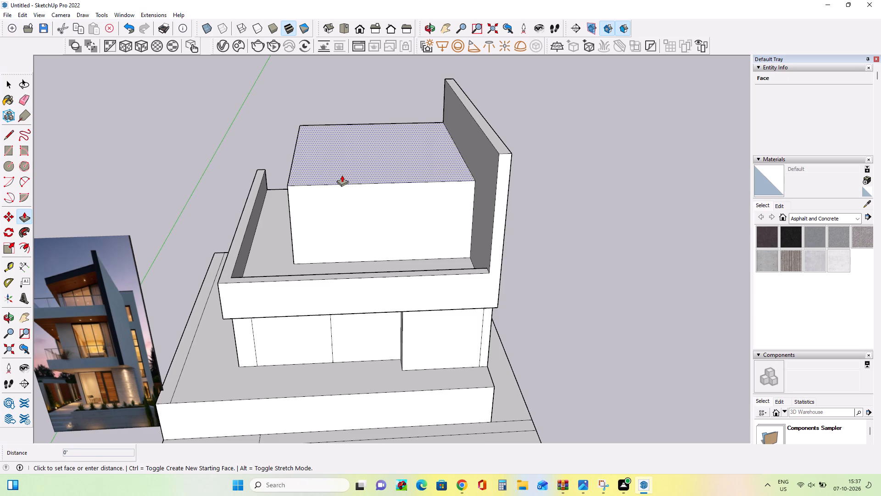
left_click(354, 158)
middle_click_drag(450, 196, 454, 203)
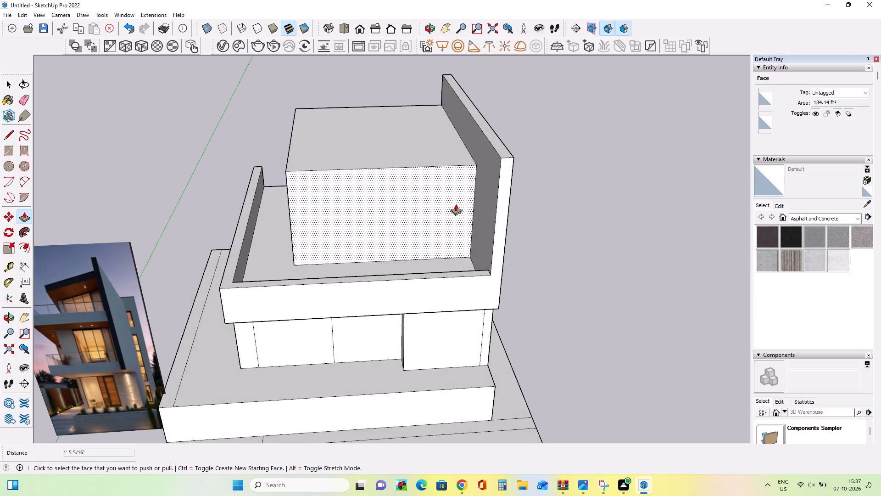
scroll(456, 204, "down", 4)
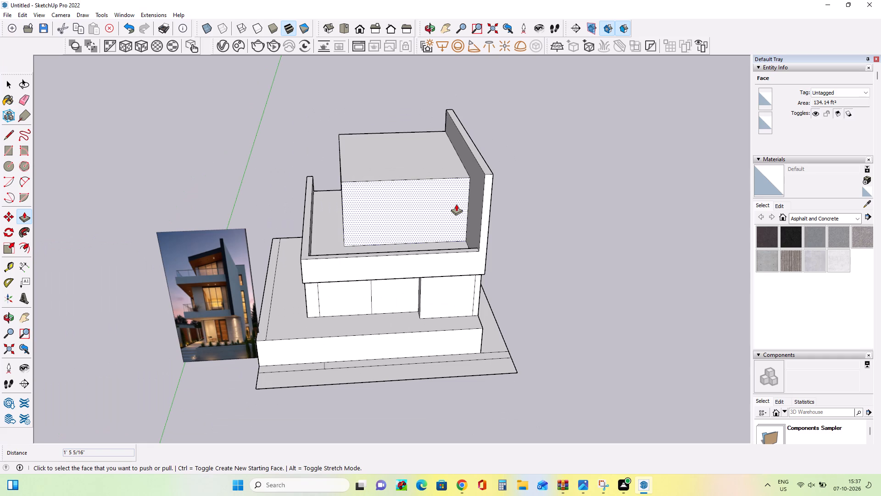
middle_click_drag(429, 253, 414, 205)
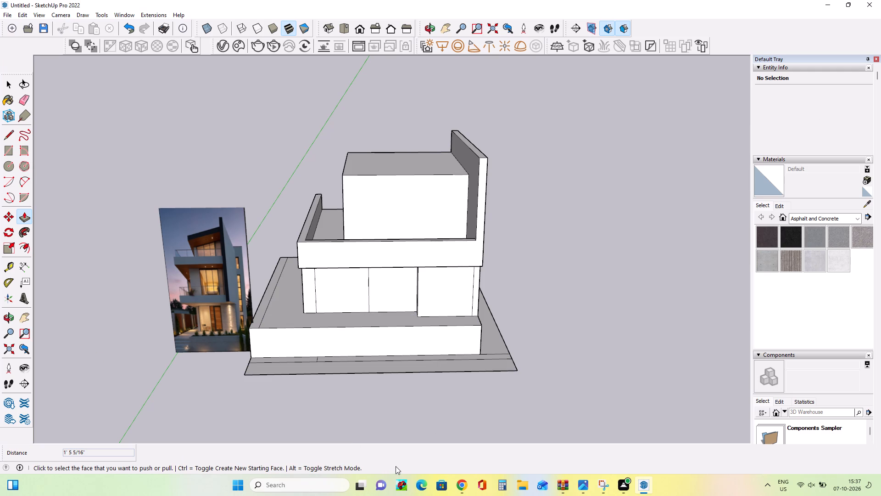
left_click(415, 164)
left_click(416, 162)
Raise the top of the tall side wall by 10' 15/16".
middle_click_drag(492, 154, 533, 255)
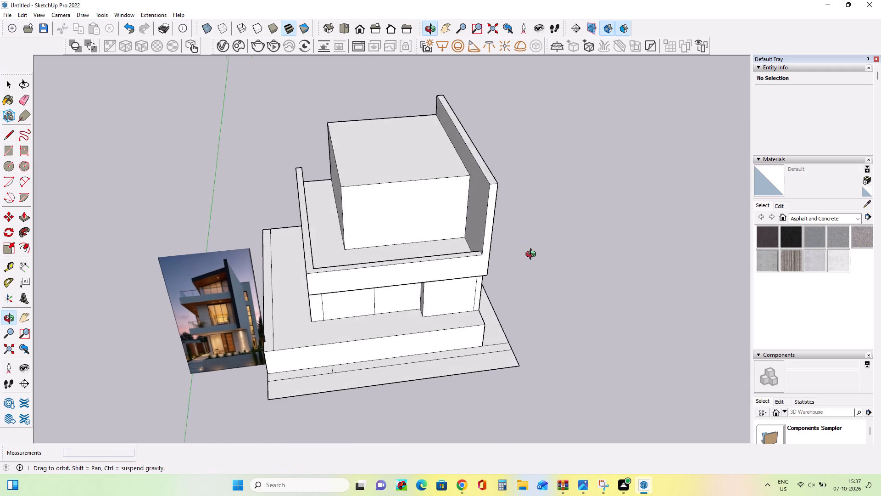
middle_click_drag(533, 255, 533, 260)
left_click(490, 182)
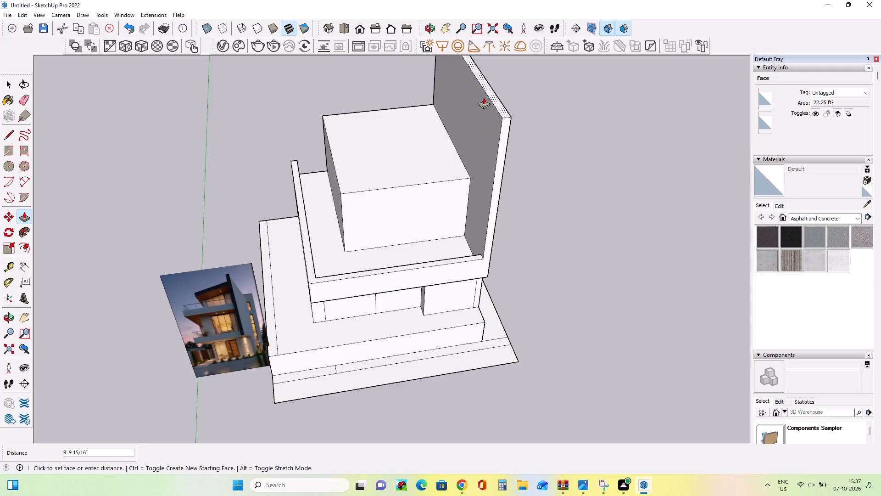
left_click(484, 97)
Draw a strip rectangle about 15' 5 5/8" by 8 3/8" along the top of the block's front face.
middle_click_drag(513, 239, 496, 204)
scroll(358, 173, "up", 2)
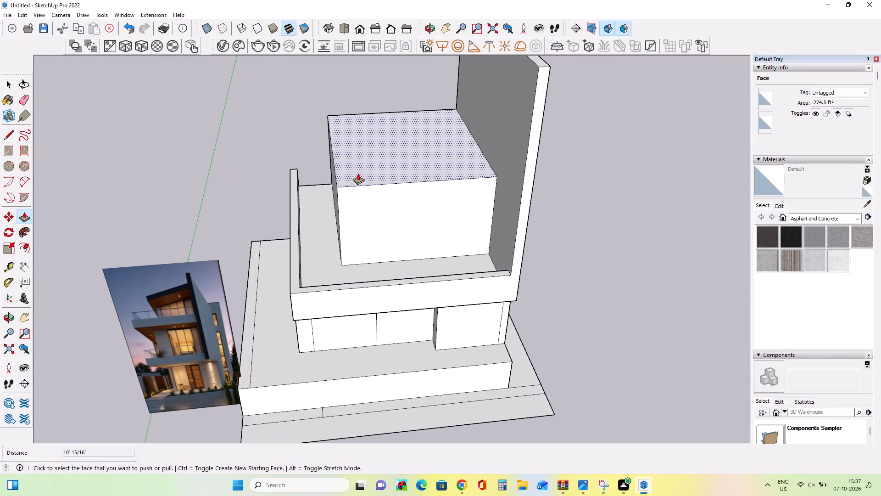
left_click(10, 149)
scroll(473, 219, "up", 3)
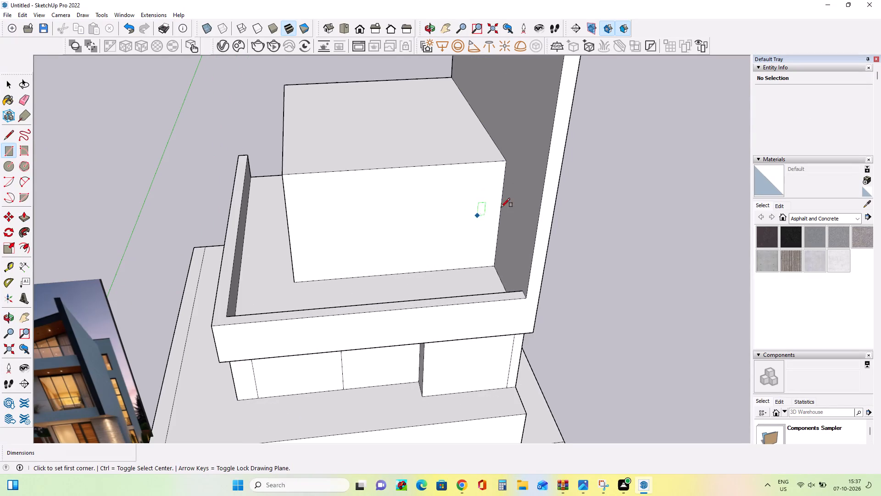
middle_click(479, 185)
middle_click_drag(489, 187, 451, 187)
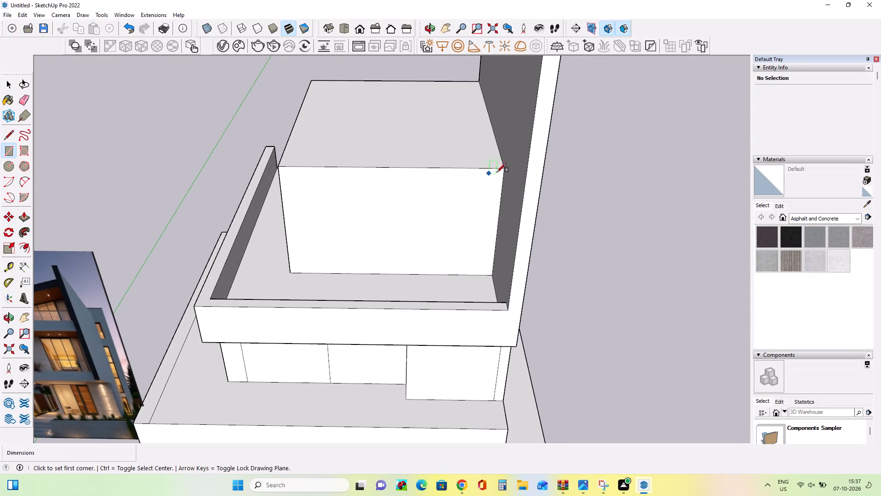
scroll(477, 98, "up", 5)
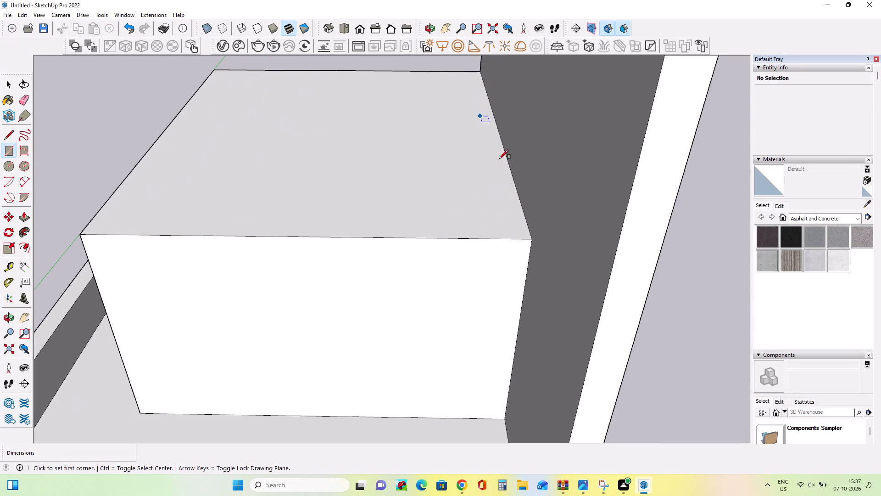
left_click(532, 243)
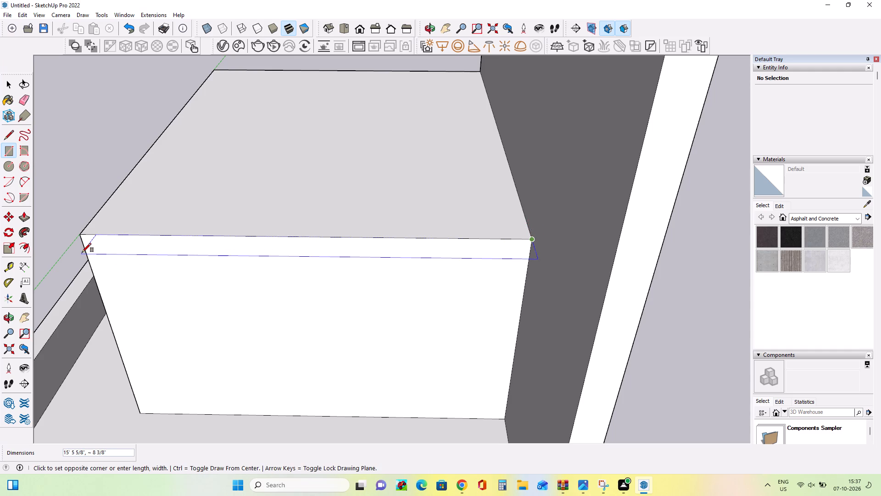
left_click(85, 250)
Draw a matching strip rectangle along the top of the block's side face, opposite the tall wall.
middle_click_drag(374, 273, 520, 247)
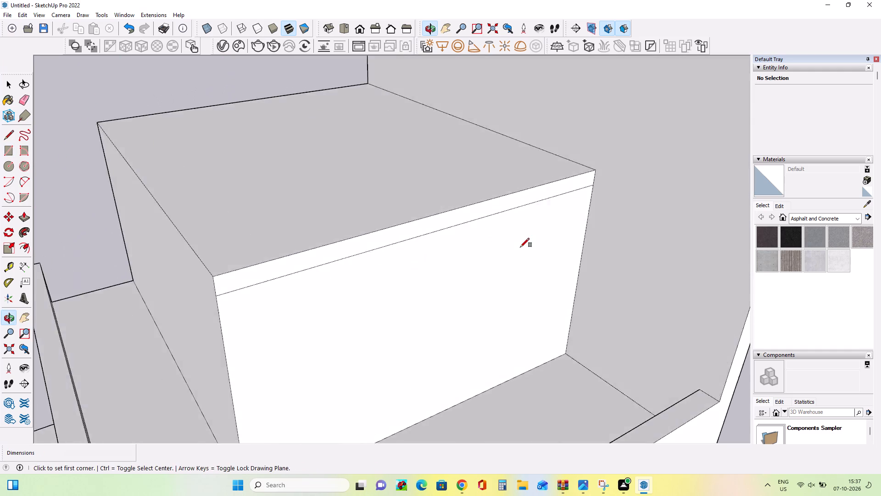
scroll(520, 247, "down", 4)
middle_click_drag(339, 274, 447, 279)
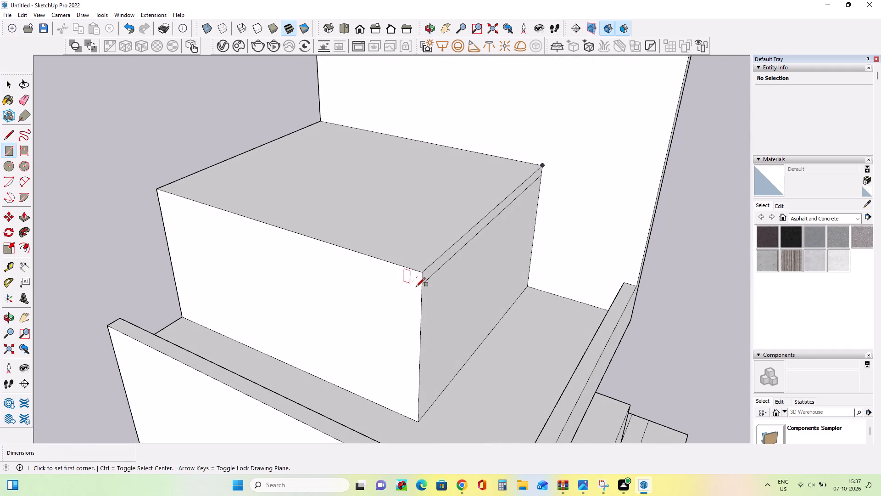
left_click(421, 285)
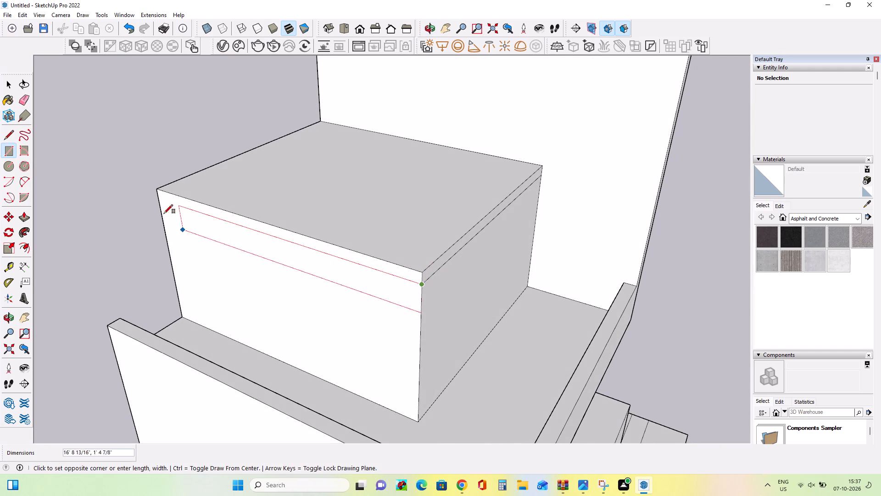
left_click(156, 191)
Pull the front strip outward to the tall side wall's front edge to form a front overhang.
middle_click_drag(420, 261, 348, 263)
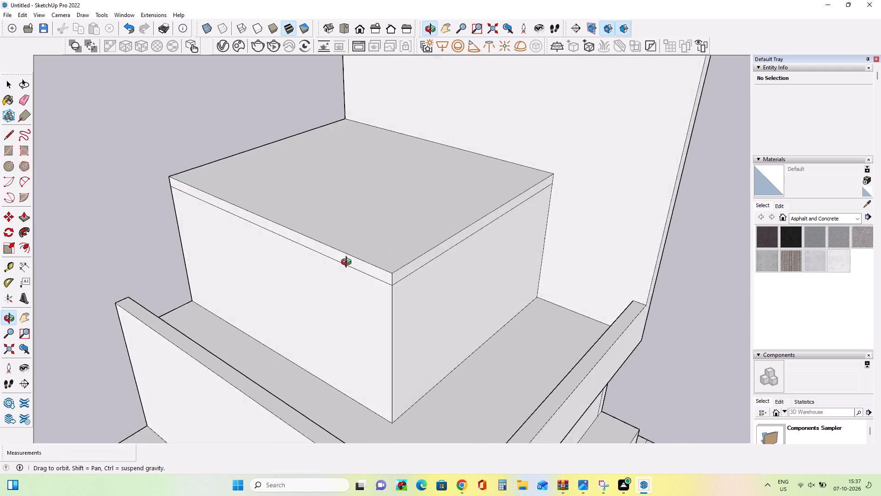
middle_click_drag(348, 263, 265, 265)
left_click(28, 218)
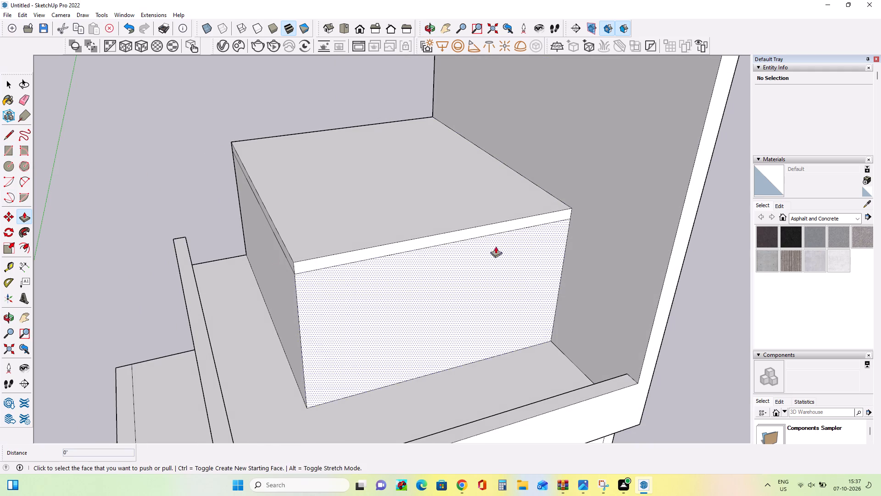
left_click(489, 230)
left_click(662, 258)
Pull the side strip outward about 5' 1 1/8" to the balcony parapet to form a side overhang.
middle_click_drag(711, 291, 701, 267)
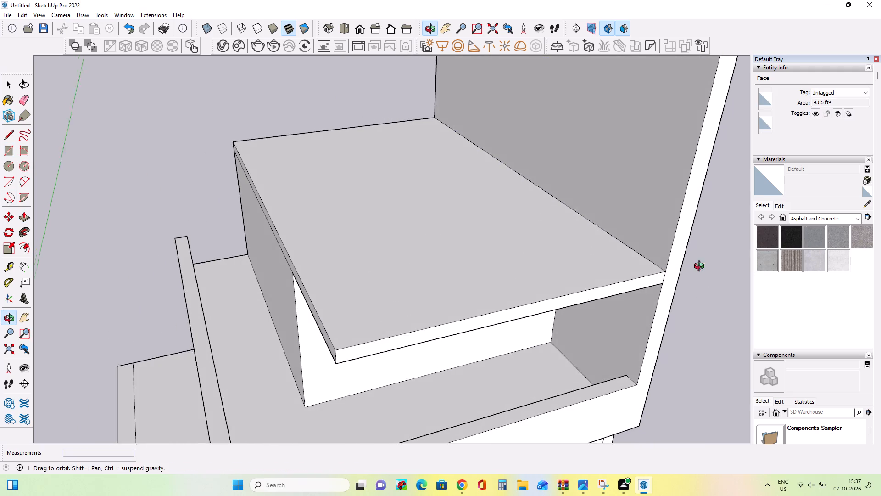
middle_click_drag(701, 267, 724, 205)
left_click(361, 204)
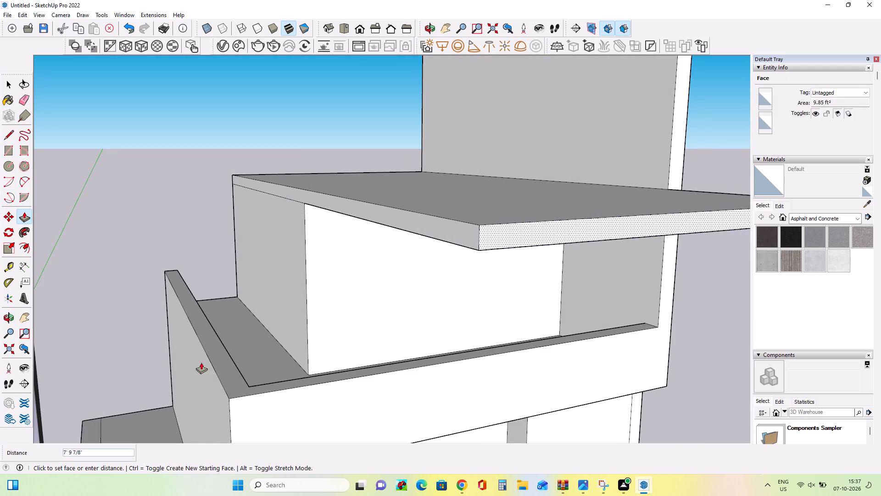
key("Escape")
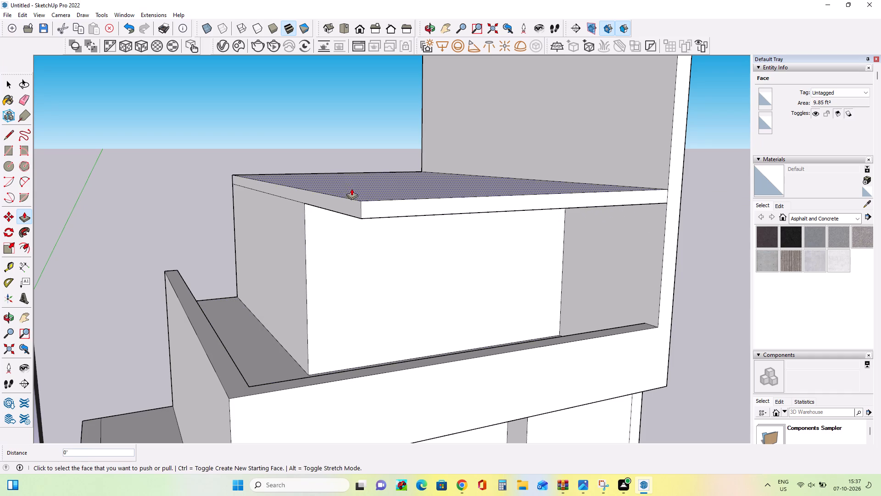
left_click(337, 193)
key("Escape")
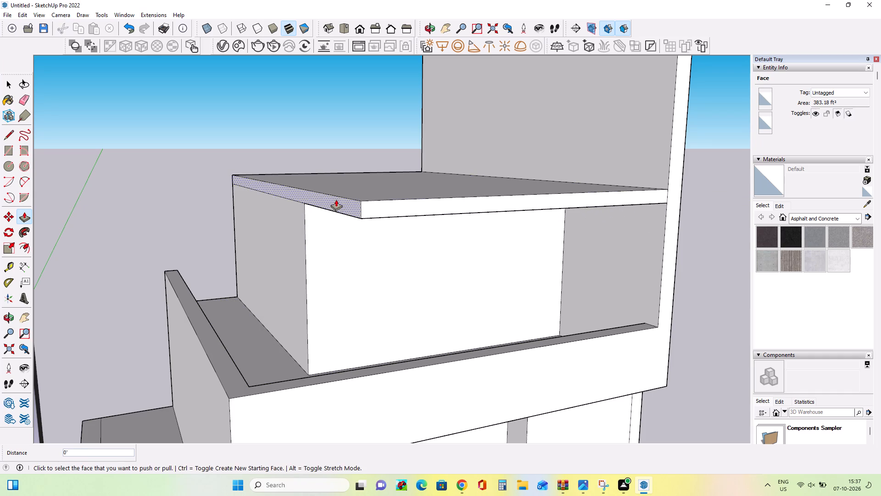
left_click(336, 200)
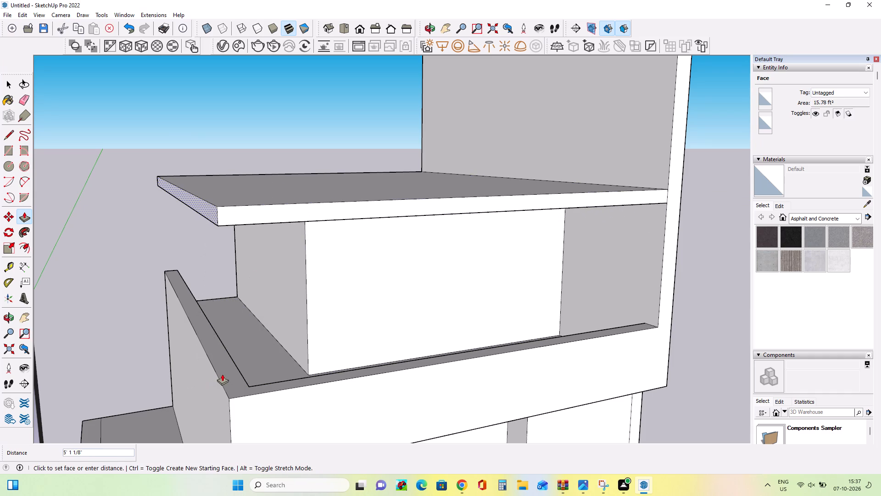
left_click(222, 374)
Examine the overhanging slab from several angles and compare it with the house image.
middle_click_drag(393, 324, 312, 345)
scroll(332, 298, "down", 9)
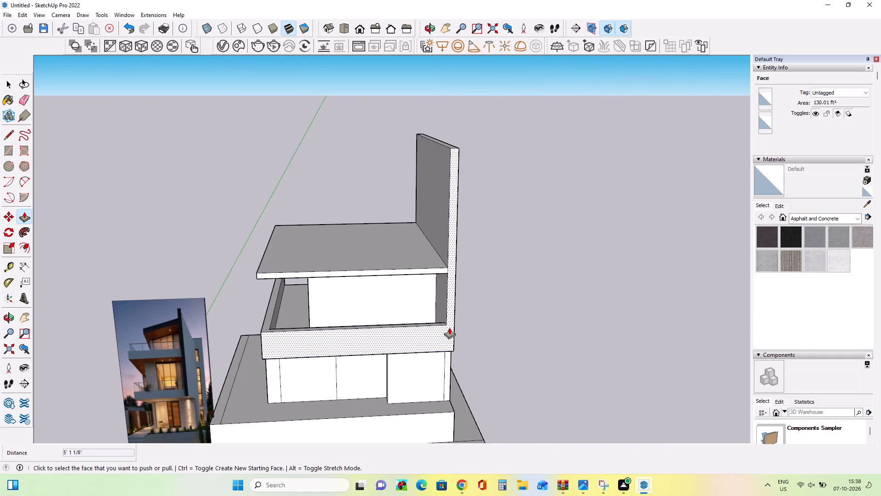
middle_click_drag(449, 327, 452, 321)
scroll(449, 326, "up", 1)
middle_click_drag(284, 318, 288, 311)
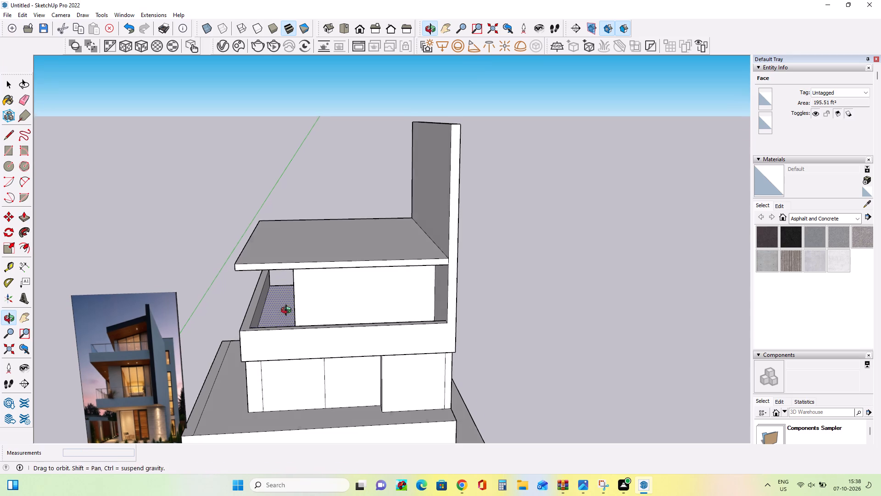
middle_click_drag(288, 311, 290, 308)
scroll(382, 311, "up", 3)
scroll(385, 308, "down", 4)
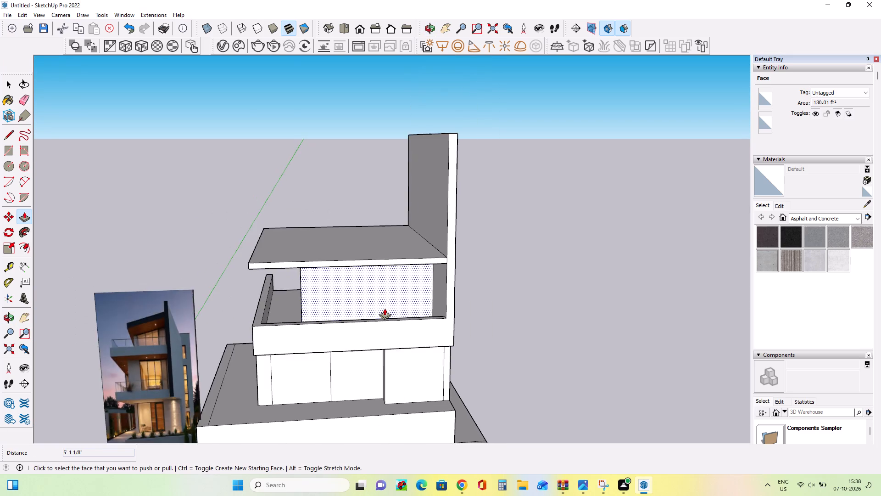
scroll(385, 308, "down", 4)
middle_click_drag(404, 312, 357, 296)
middle_click_drag(359, 283, 366, 300)
scroll(385, 326, "up", 3)
middle_click_drag(385, 326, 399, 311)
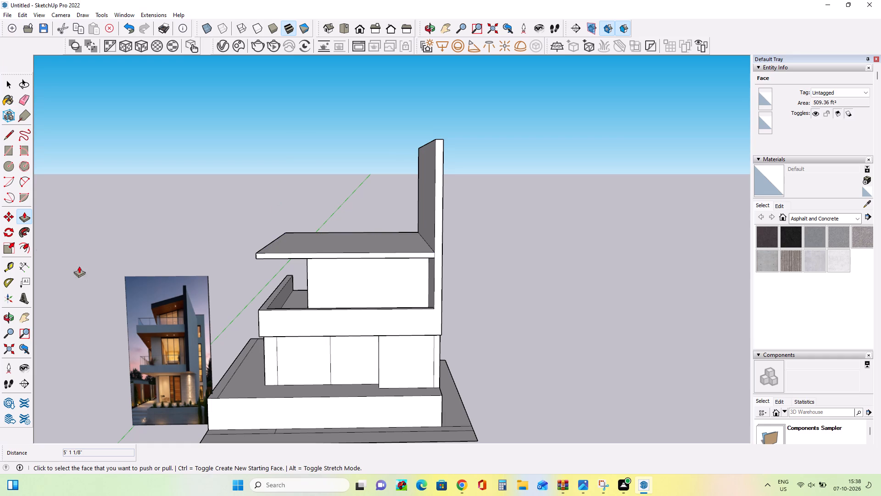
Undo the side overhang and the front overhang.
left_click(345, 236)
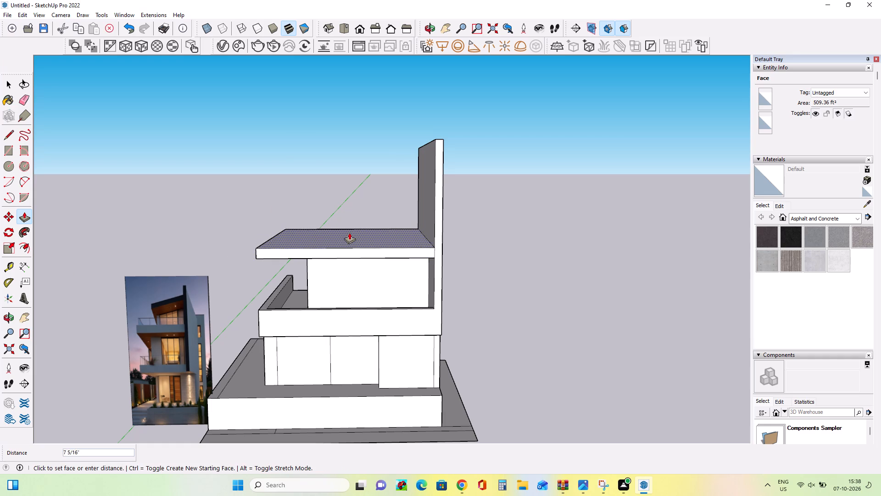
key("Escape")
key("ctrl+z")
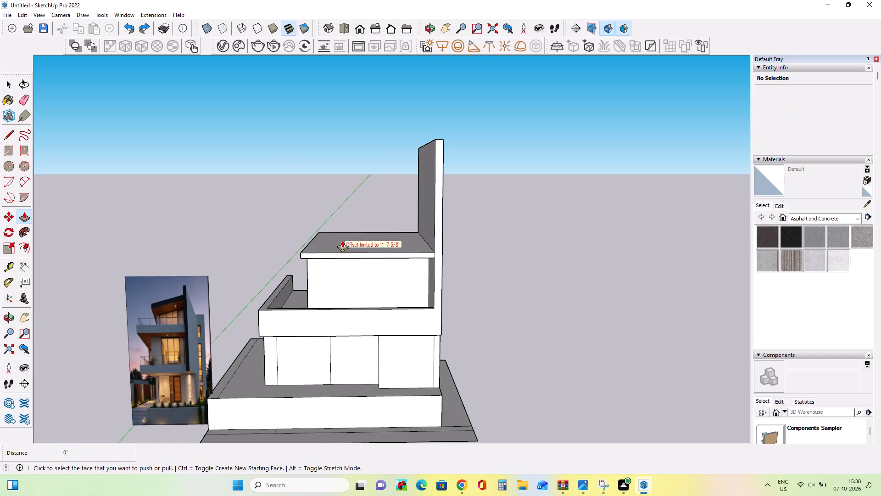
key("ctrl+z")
Raise the second-story block's top face by 1' 11 13/16".
middle_click_drag(347, 250, 352, 265)
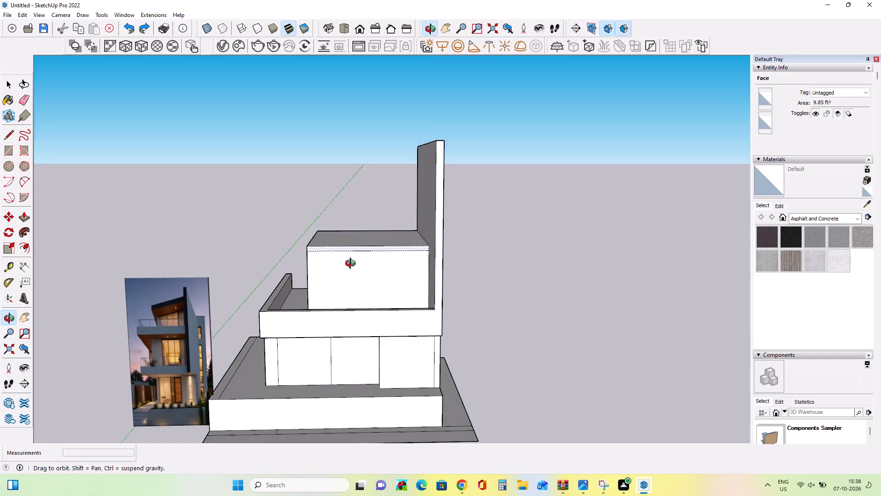
middle_click_drag(352, 265, 354, 273)
left_click(355, 228)
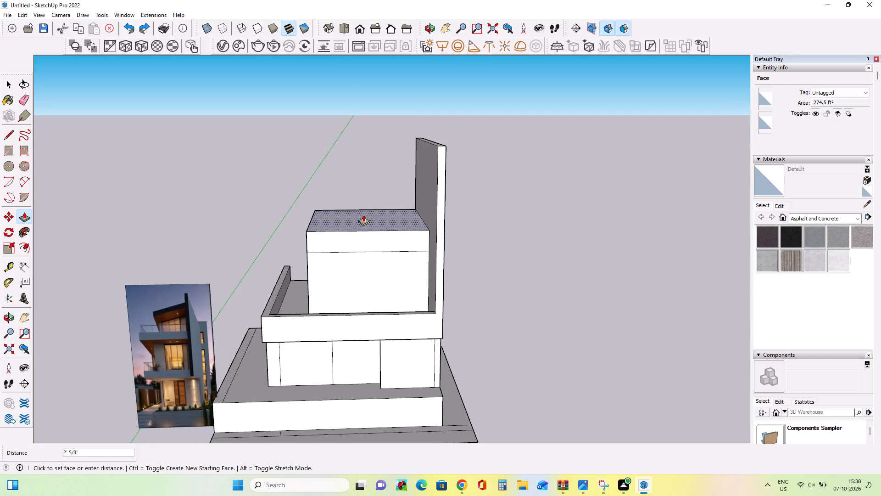
left_click(363, 214)
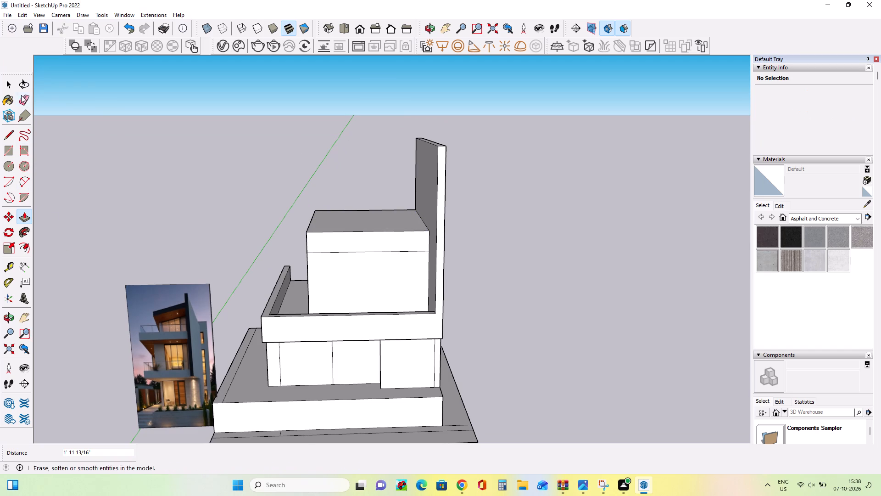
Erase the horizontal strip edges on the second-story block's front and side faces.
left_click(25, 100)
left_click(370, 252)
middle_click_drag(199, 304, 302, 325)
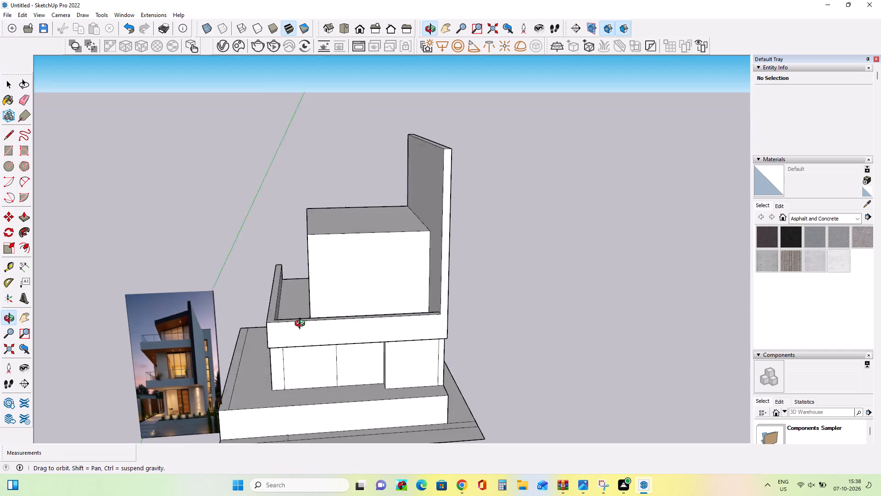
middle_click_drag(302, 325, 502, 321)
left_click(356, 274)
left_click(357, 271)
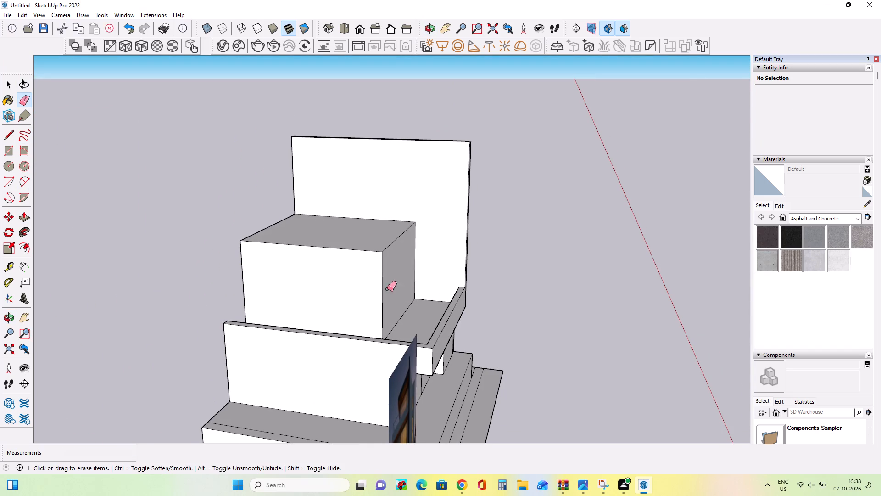
Draw a thin full-width rectangle along the top edge of the second-story block's front face.
middle_click_drag(435, 302, 224, 302)
middle_click_drag(473, 327, 398, 339)
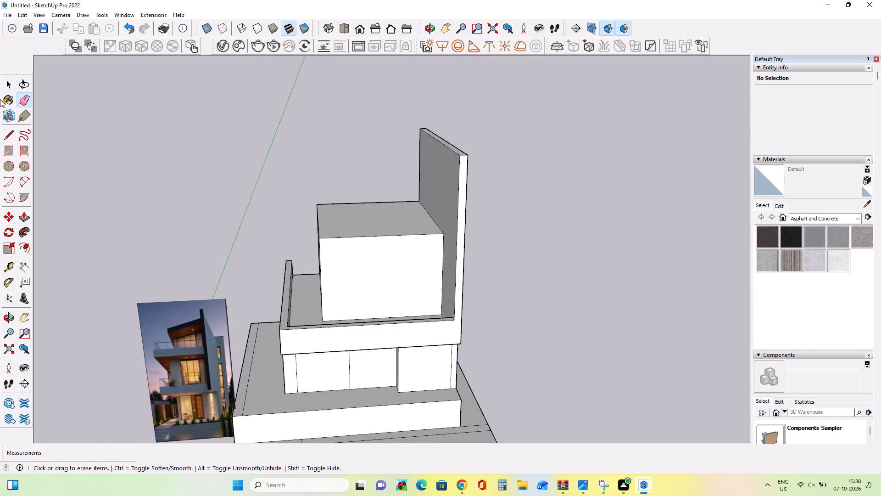
left_click(11, 154)
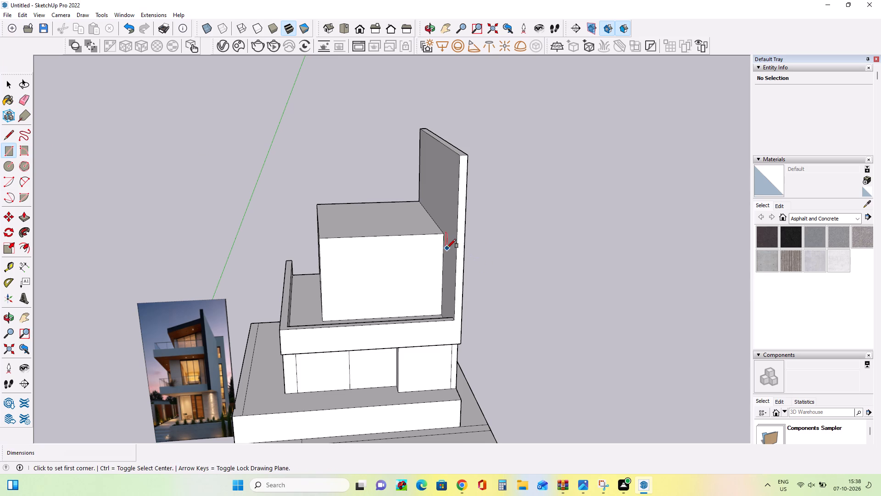
scroll(447, 248, "up", 5)
left_click(442, 228)
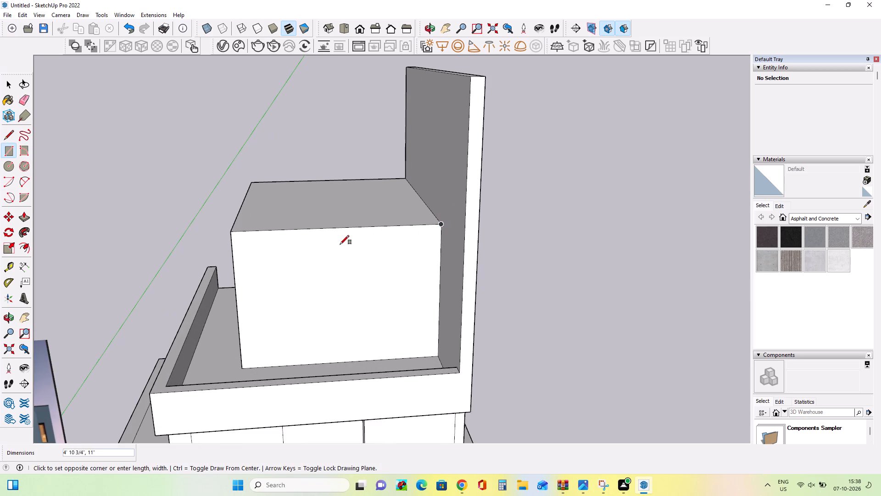
left_click(231, 243)
Draw a matching strip about 17' 6" long and 9" deep along the top edge of the block's side face.
middle_click_drag(284, 303, 311, 314)
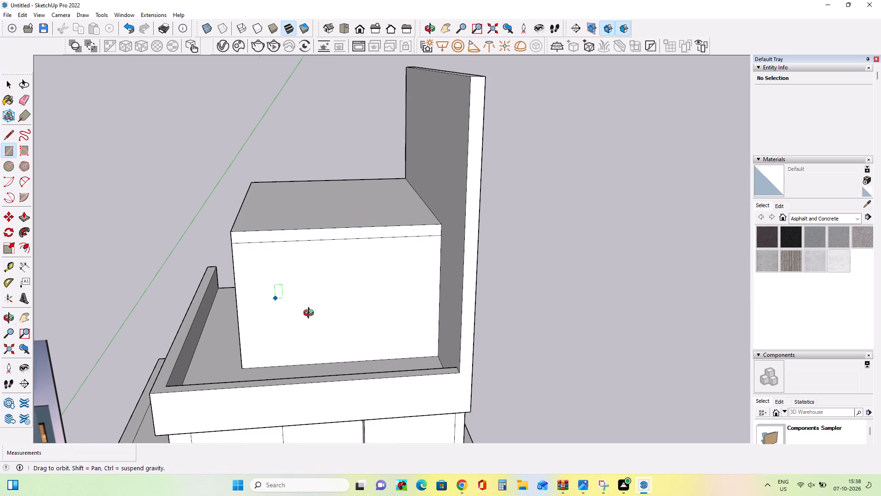
middle_click_drag(311, 314, 669, 272)
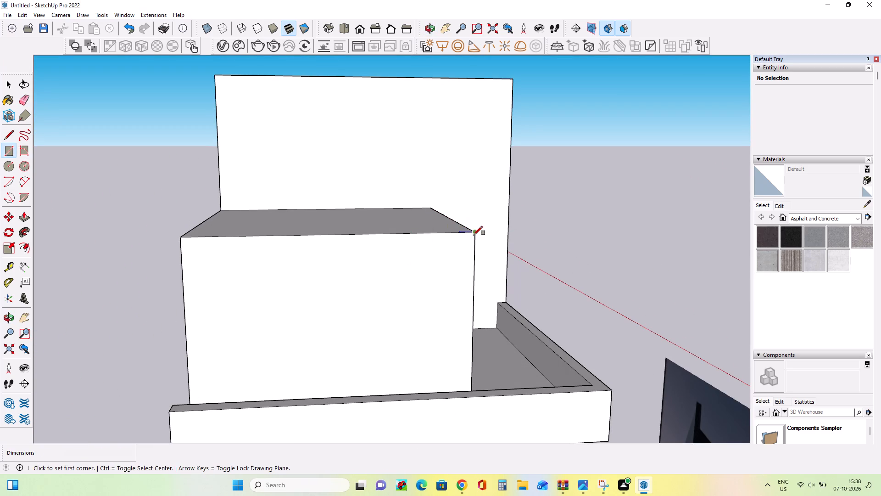
left_click(474, 235)
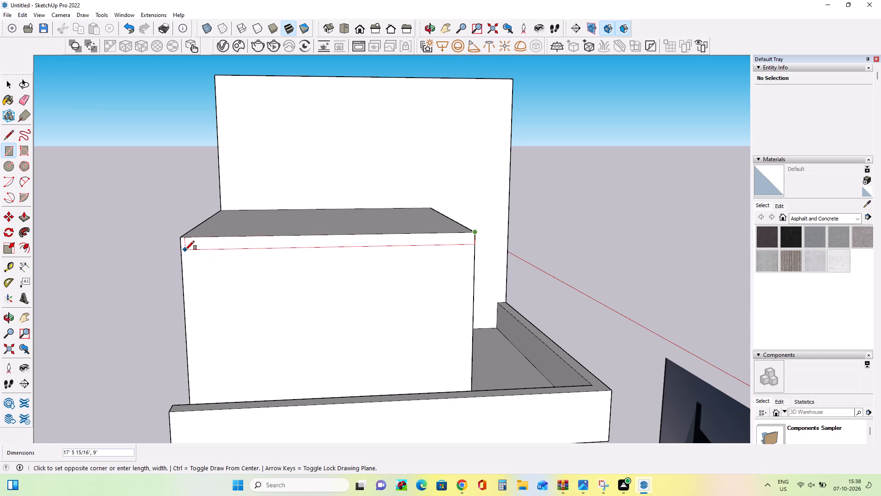
left_click(183, 251)
Extrude the front strip outward about 7' 5/16" to form the slab's front overhang.
middle_click_drag(477, 303, 133, 323)
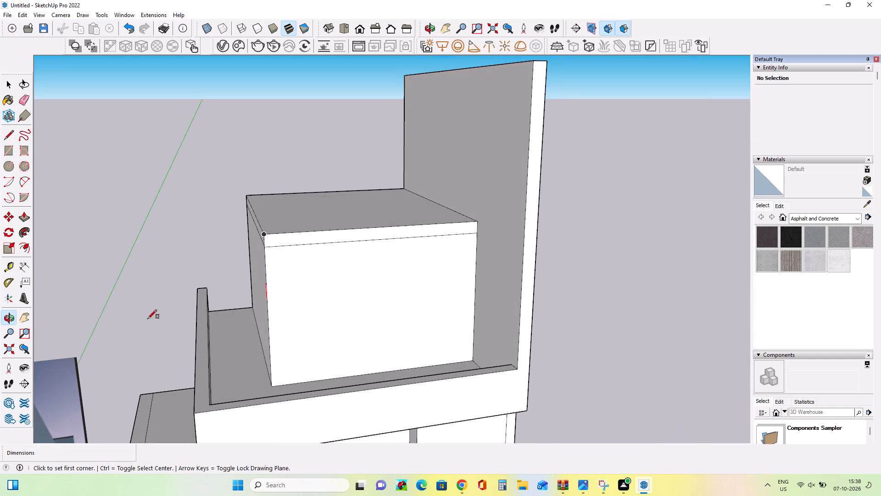
middle_click_drag(463, 307, 438, 335)
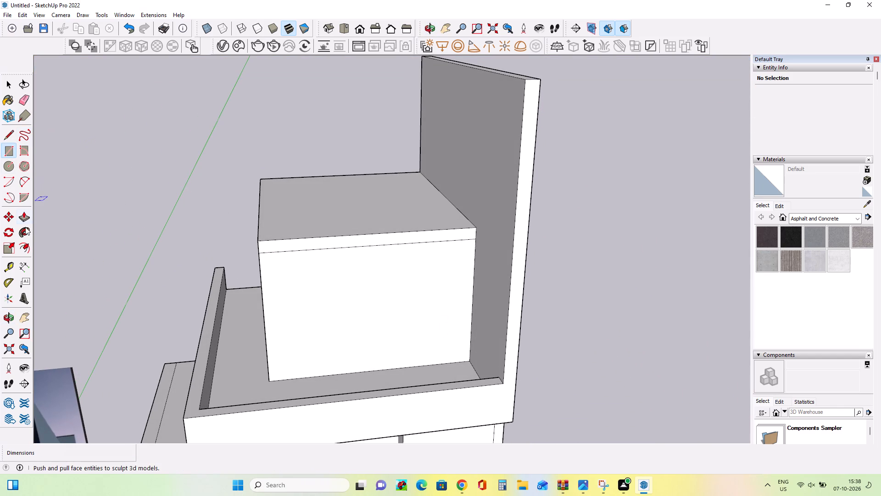
left_click(29, 218)
left_click(389, 242)
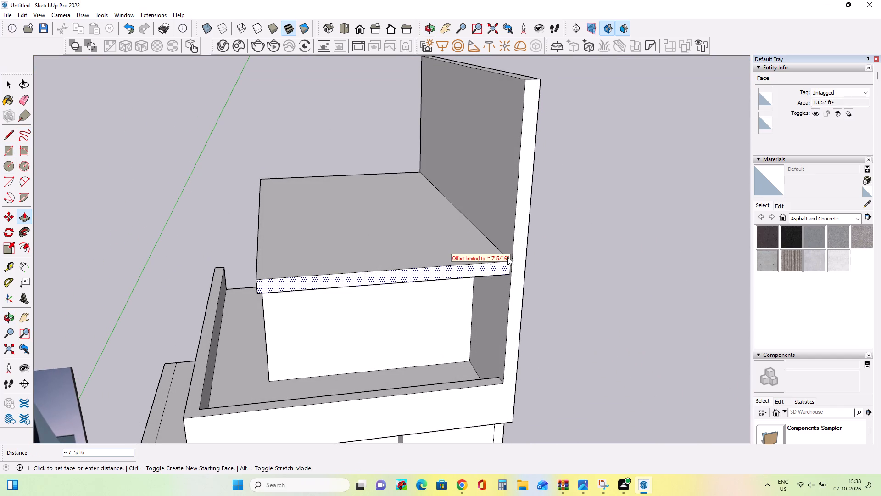
left_click(513, 257)
Extrude the side strip outward about 4' 11 13/16" to form the slab's side overhang.
middle_click_drag(277, 284, 524, 258)
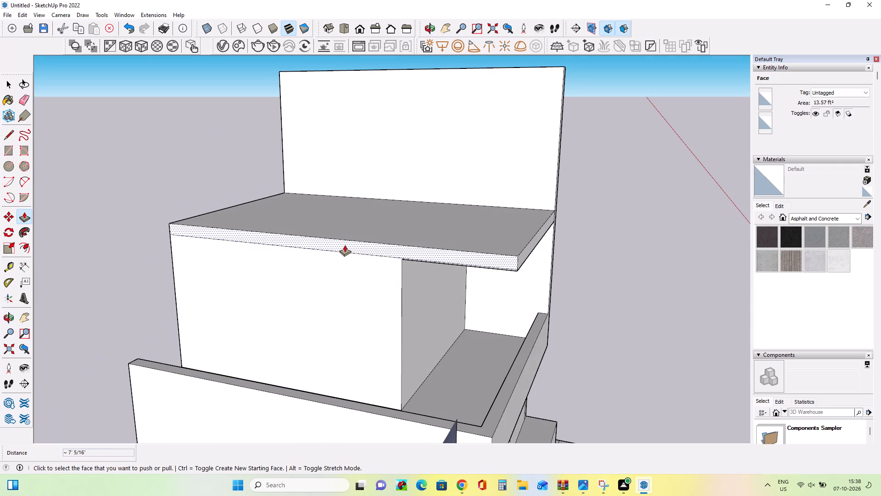
left_click(345, 245)
left_click(240, 389)
Push/pull the side overhang's underside by about 7/8" to level it with the front overhang's underside.
middle_click_drag(507, 345, 217, 321)
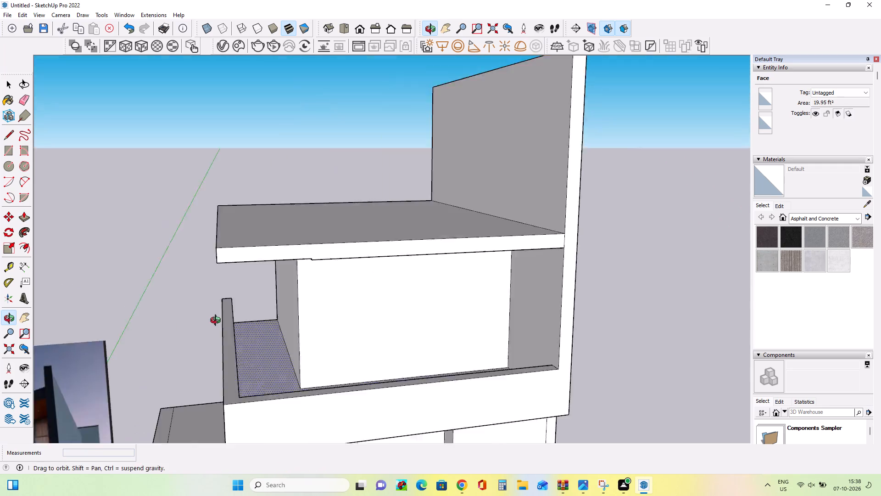
middle_click_drag(217, 321, 219, 321)
middle_click_drag(433, 286, 441, 302)
scroll(252, 262, "up", 4)
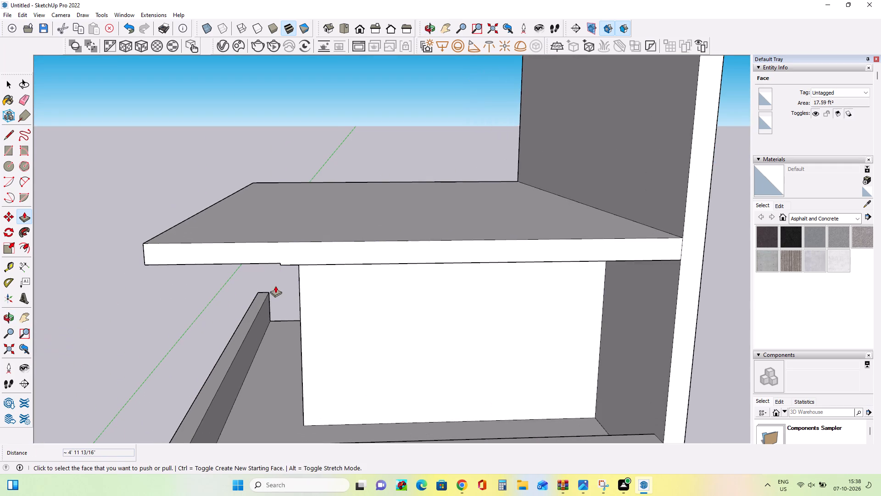
middle_click_drag(275, 286, 283, 259)
scroll(286, 255, "up", 8)
middle_click_drag(283, 255, 320, 240)
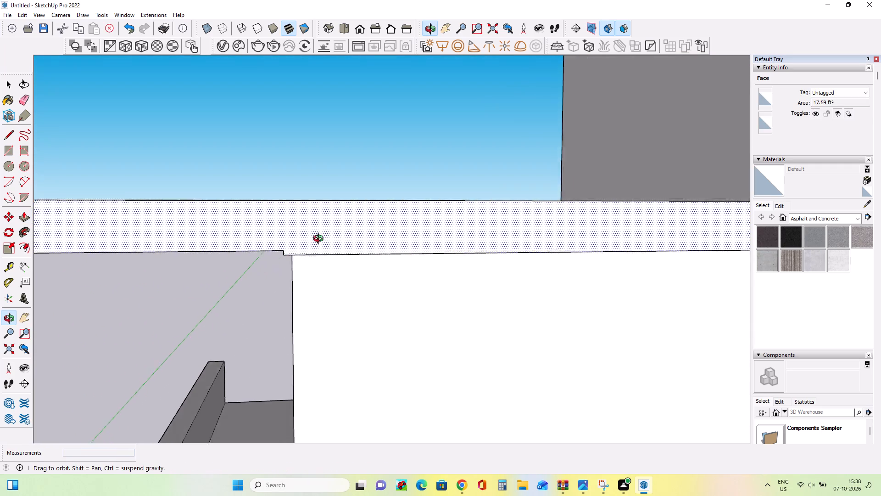
middle_click_drag(320, 240, 379, 208)
left_click(284, 232)
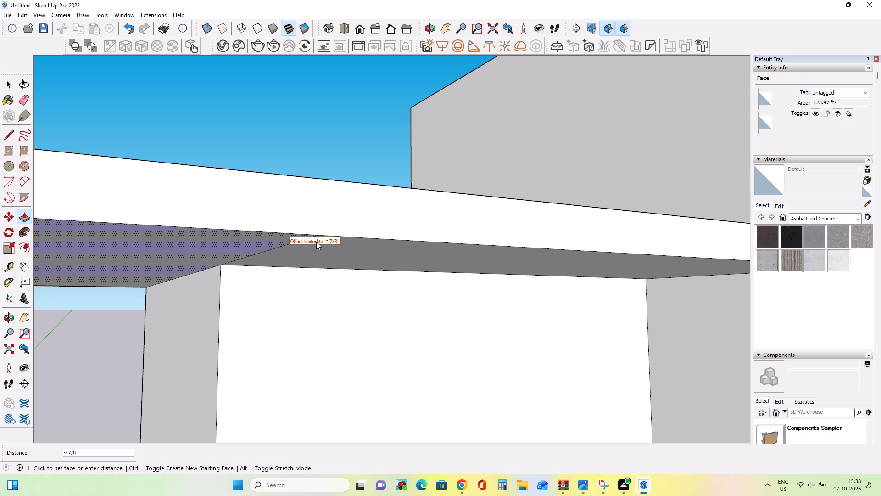
left_click(347, 242)
Draw a strip about 20' 5 7/16" by 1' 1 1/2" along the front edge of the overhanging slab's top face.
middle_click_drag(415, 267, 339, 290)
scroll(338, 287, "down", 10)
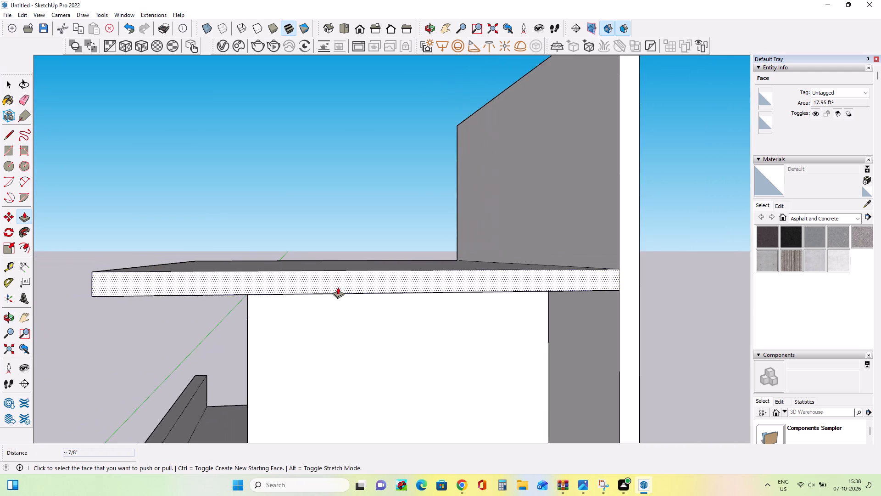
scroll(338, 287, "down", 7)
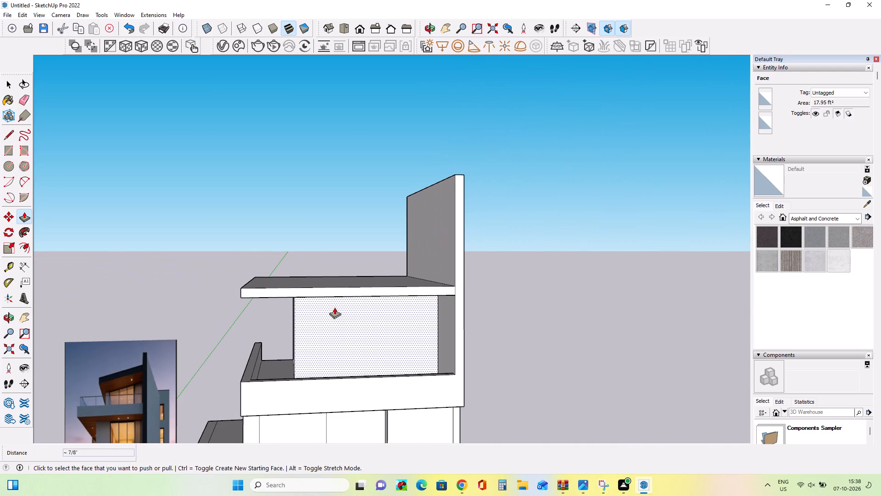
scroll(373, 354, "down", 8)
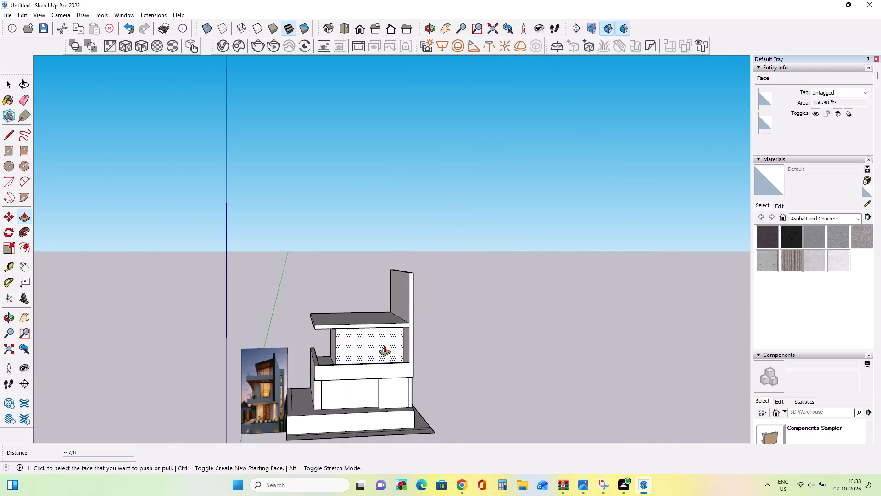
middle_click_drag(384, 345, 374, 400)
scroll(350, 355, "up", 4)
middle_click_drag(371, 355, 373, 382)
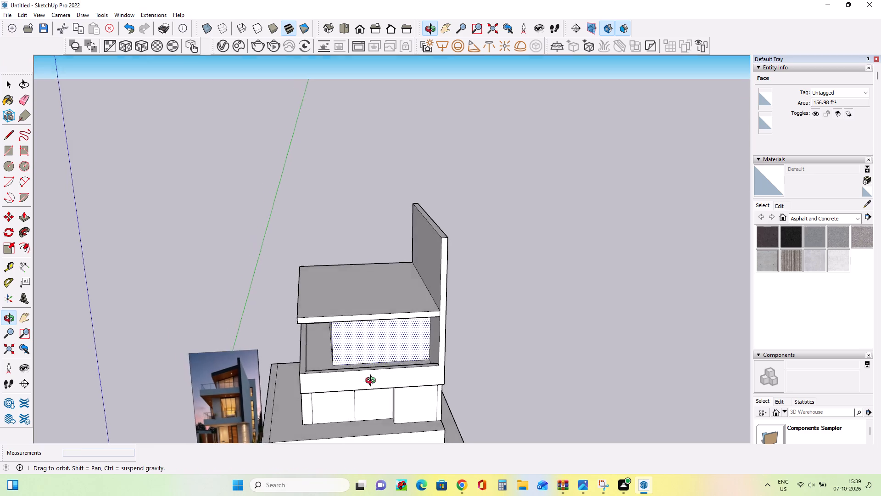
middle_click_drag(373, 382, 377, 421)
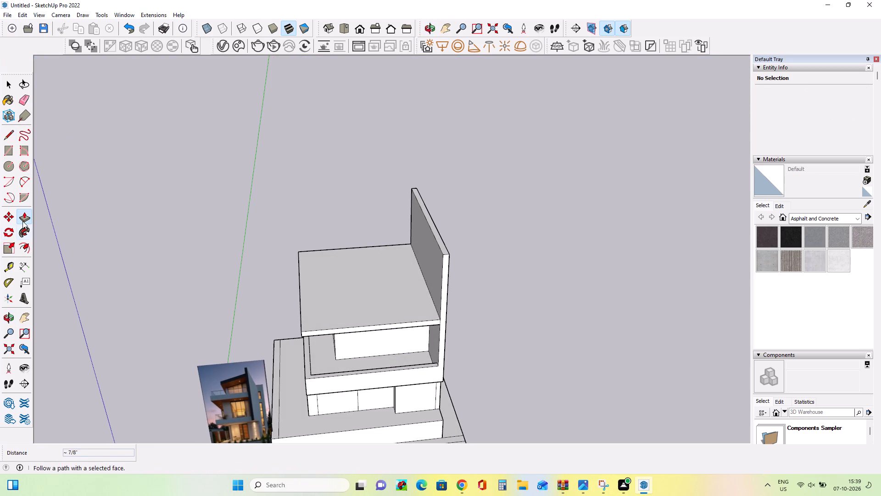
left_click(6, 148)
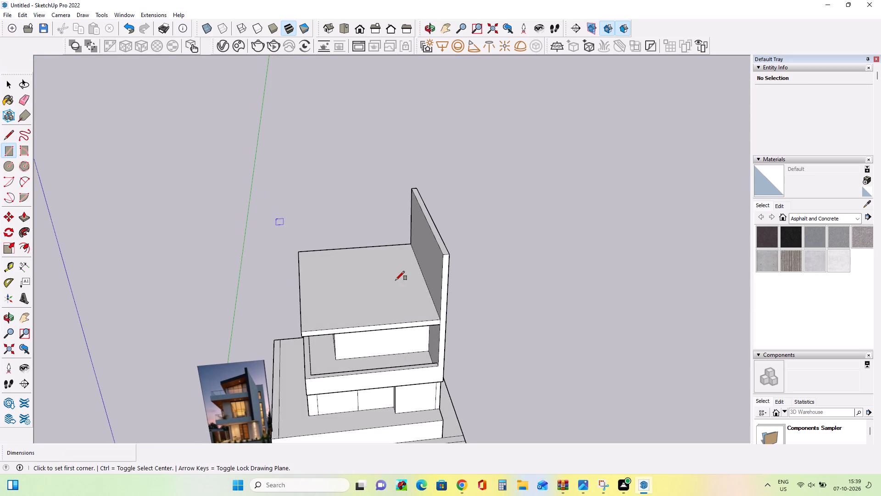
middle_click_drag(459, 314, 465, 372)
scroll(431, 333, "up", 4)
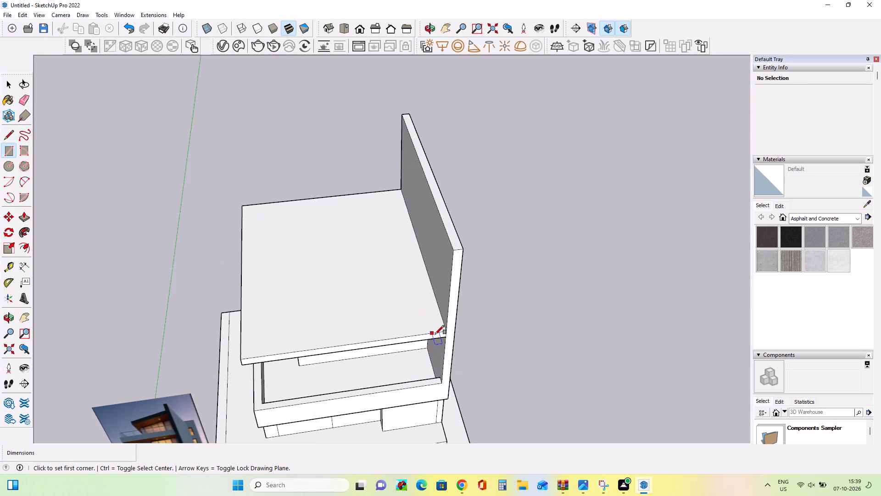
left_click(447, 334)
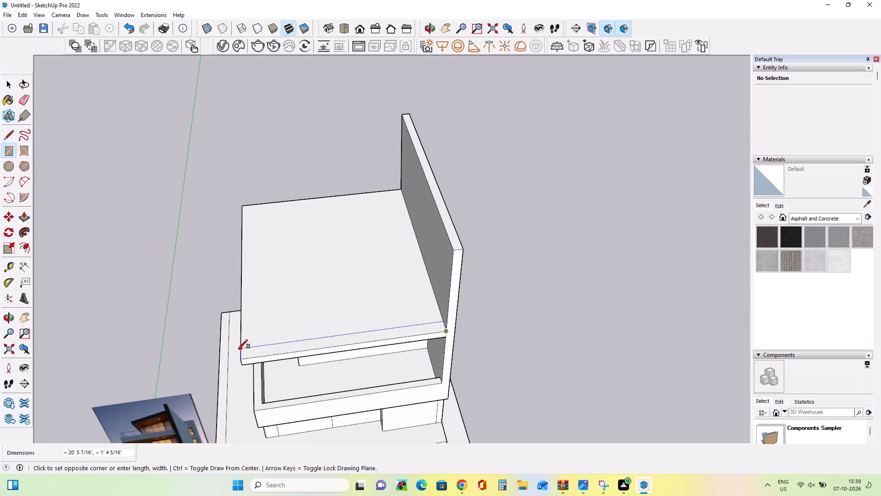
left_click(239, 350)
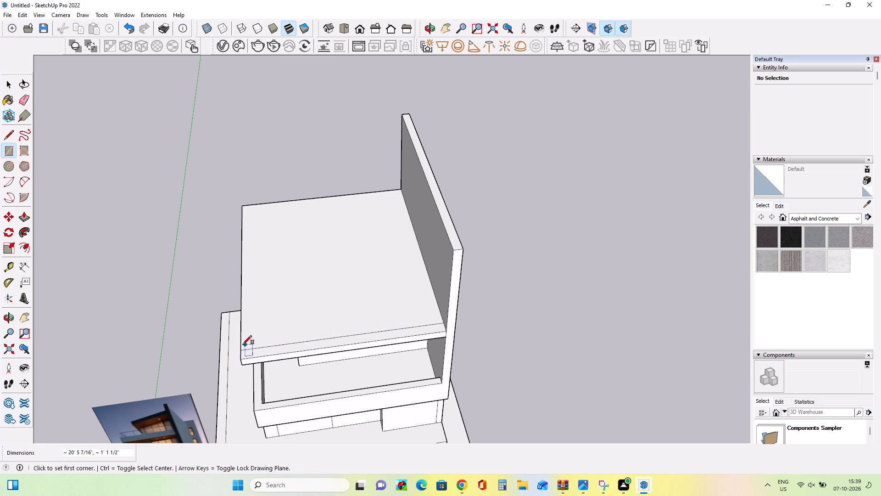
Draw a full-length parapet strip along the overhanging side edge of the slab's top face.
middle_click_drag(252, 351, 467, 362)
scroll(393, 396, "up", 3)
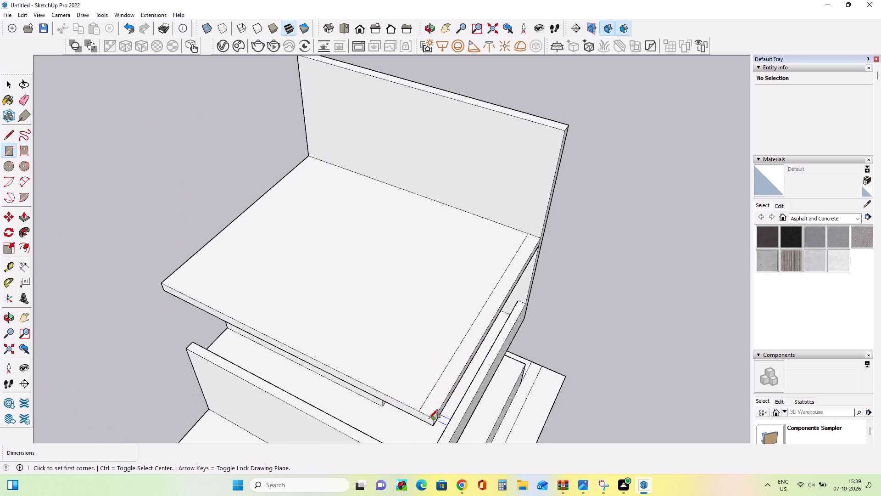
left_click(433, 418)
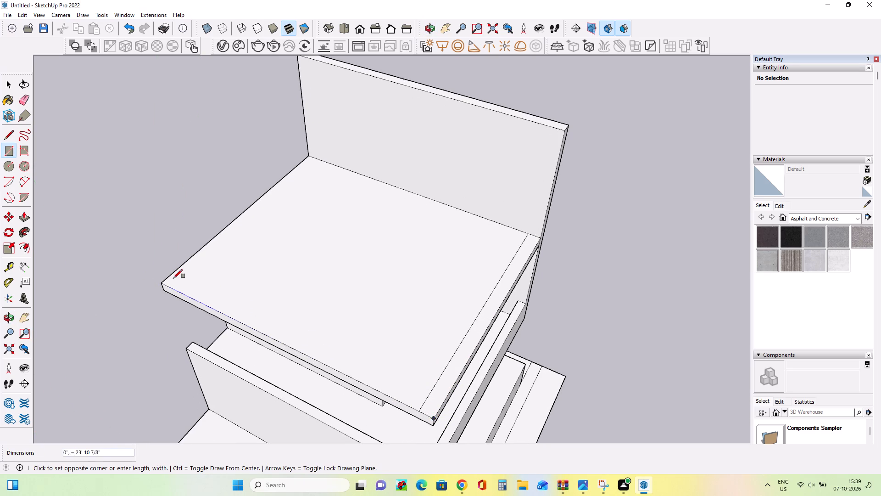
left_click(173, 277)
Erase the crossing lines at the slab's corner to join both strips into one L-shaped face.
middle_click_drag(438, 332, 385, 338)
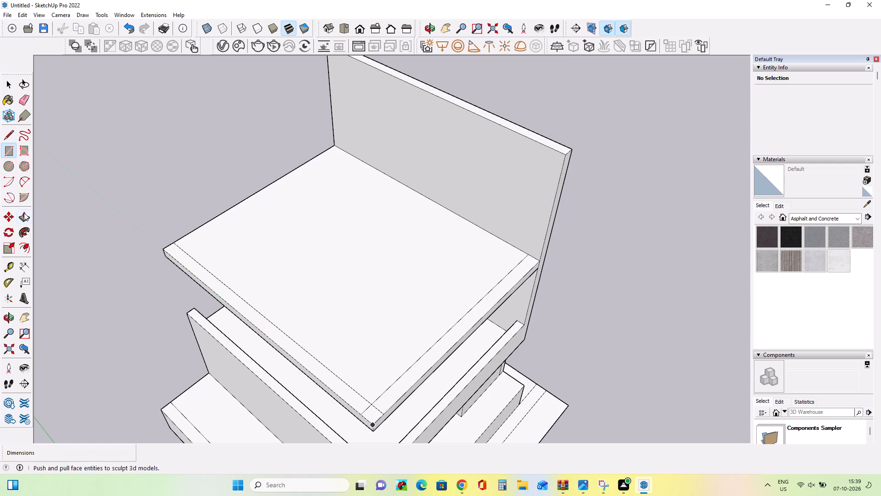
left_click(25, 106)
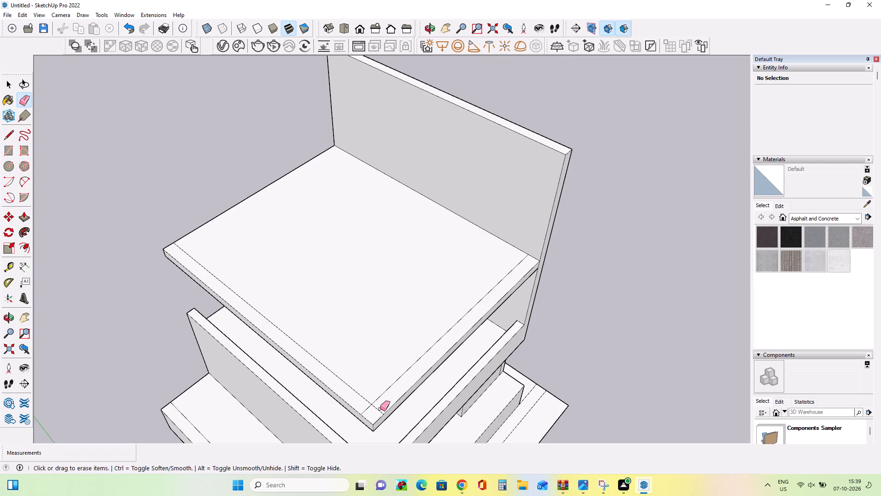
left_click(380, 411)
left_click(367, 410)
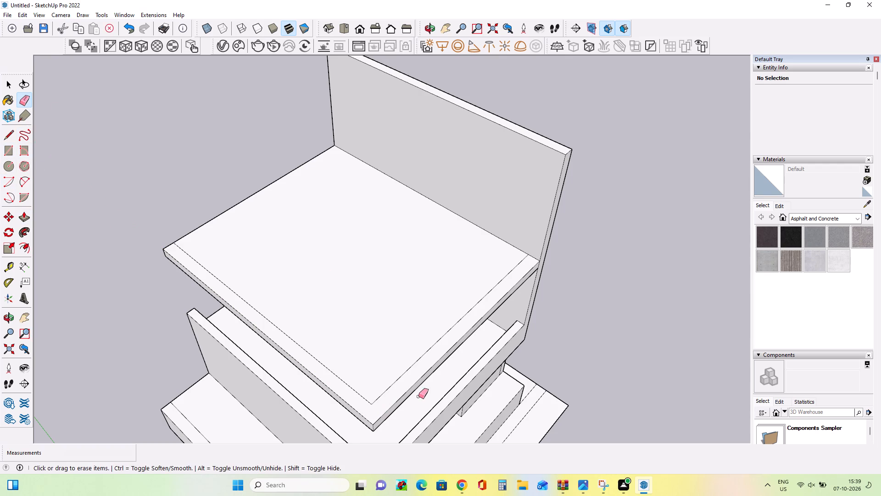
Extrude the L-shaped strip up about 4' 10 1/2" as a parapet and lower its top by 1' 3 1/2".
middle_click_drag(418, 396, 310, 405)
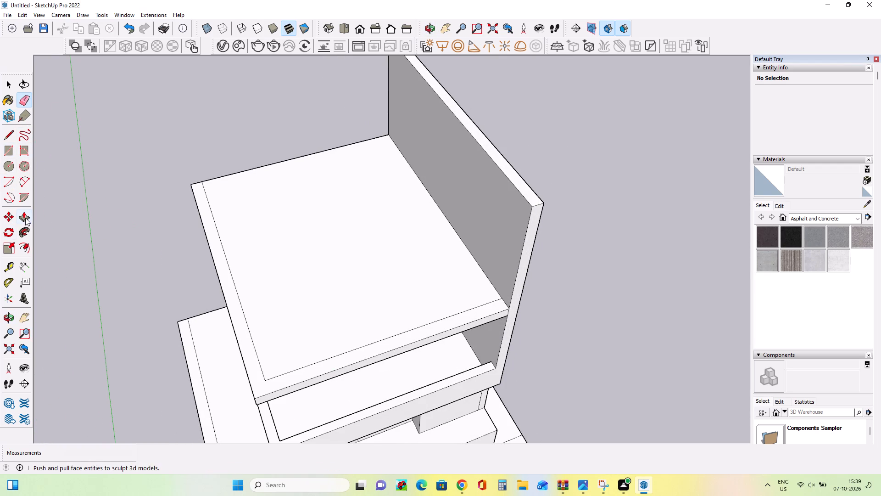
left_click(25, 218)
left_click(405, 339)
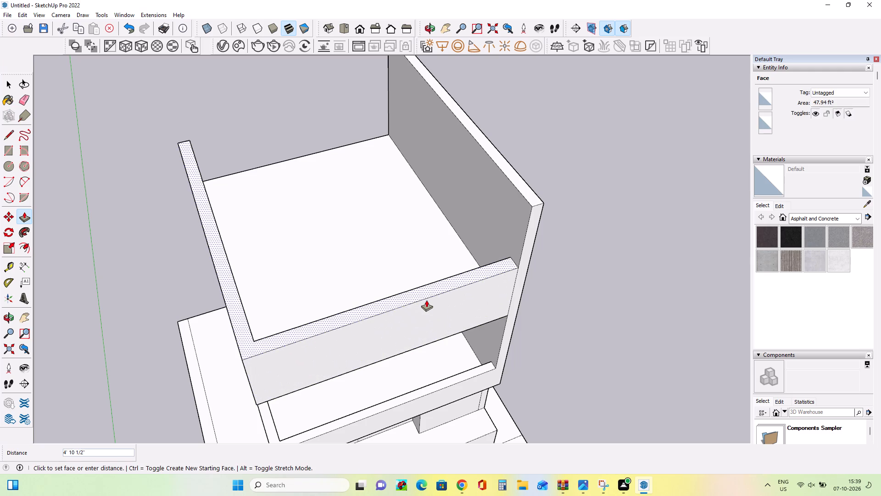
left_click(426, 300)
left_click(423, 291)
left_click(424, 303)
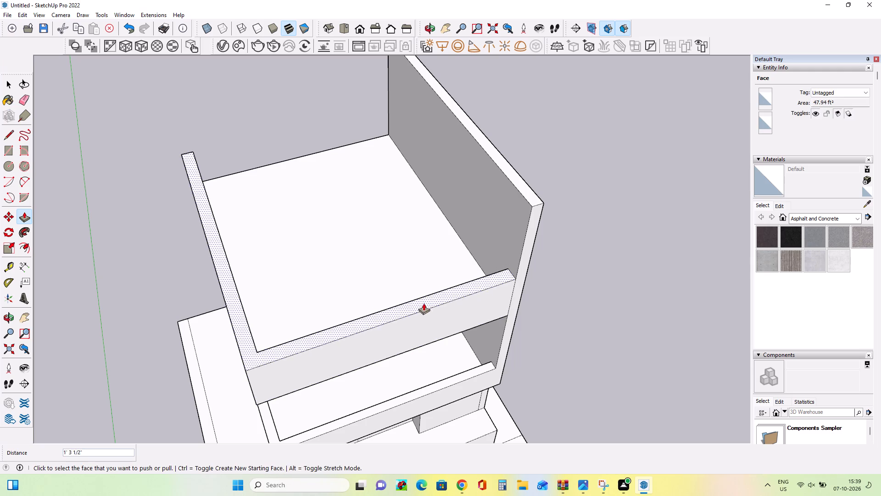
Lower the top face of the upper L-shaped parapet slightly, checking its height against the house image.
middle_click_drag(540, 385, 491, 309)
scroll(510, 333, "down", 6)
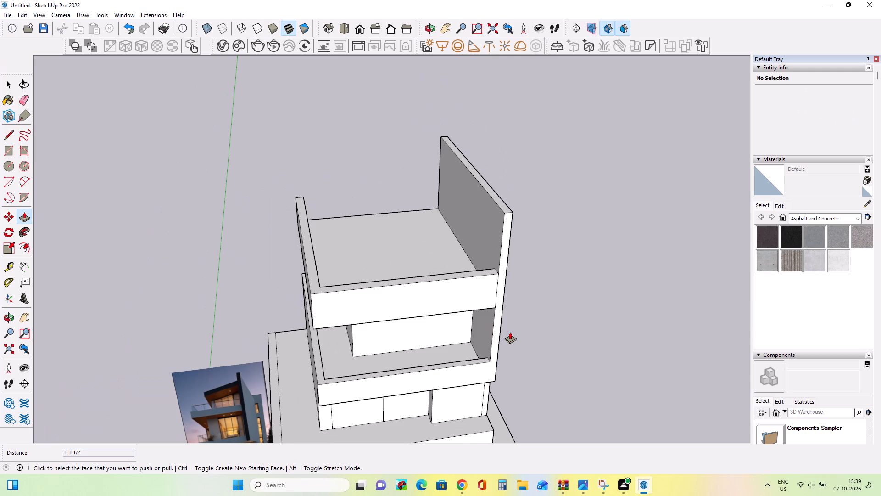
middle_click_drag(418, 327, 409, 254)
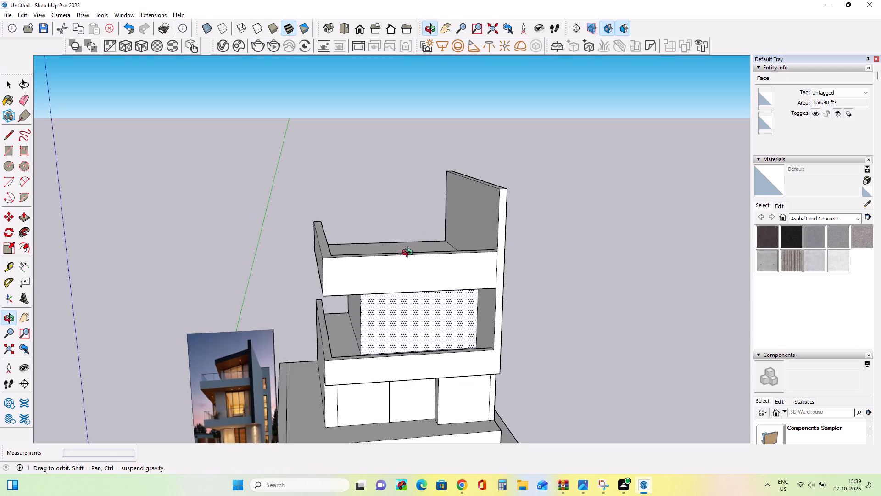
middle_click_drag(409, 254, 409, 254)
middle_click_drag(443, 263, 452, 423)
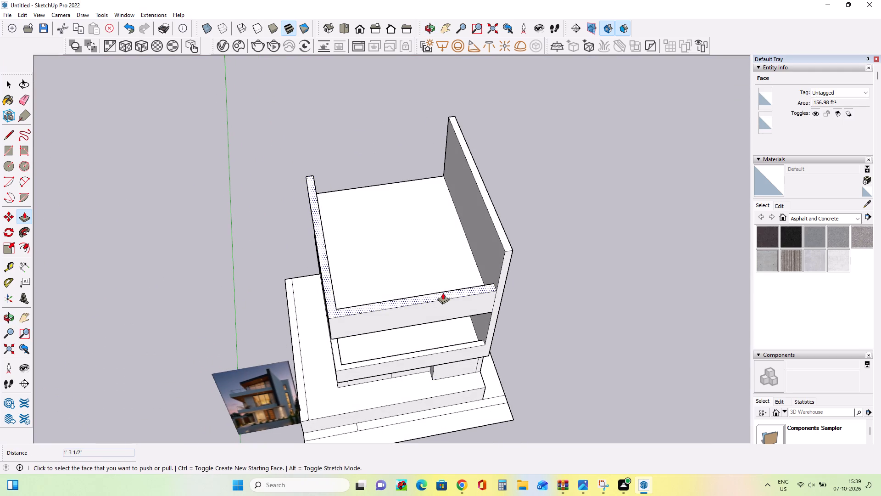
left_click(443, 293)
left_click(443, 297)
middle_click_drag(462, 352, 460, 267)
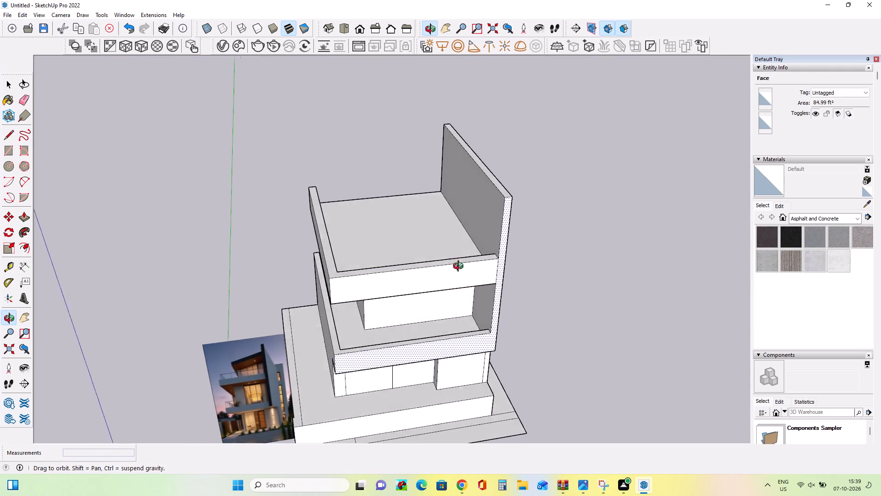
Draw a rectangle on the upper slab's floor, from the base of the tall side wall to the back edge, for the third-story block.
middle_click_drag(460, 267, 458, 265)
middle_click(458, 265)
scroll(464, 302, "down", 8)
scroll(468, 347, "up", 9)
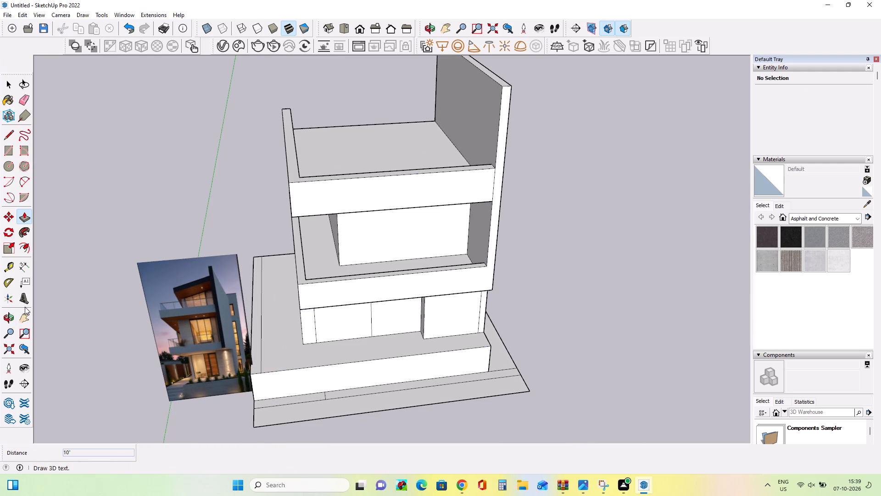
left_click(26, 318)
left_click_drag(374, 252, 376, 294)
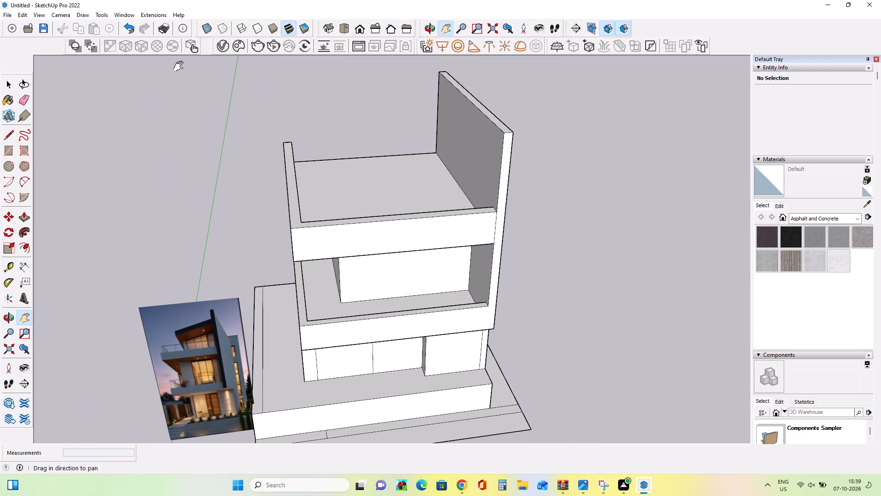
middle_click_drag(345, 186, 347, 193)
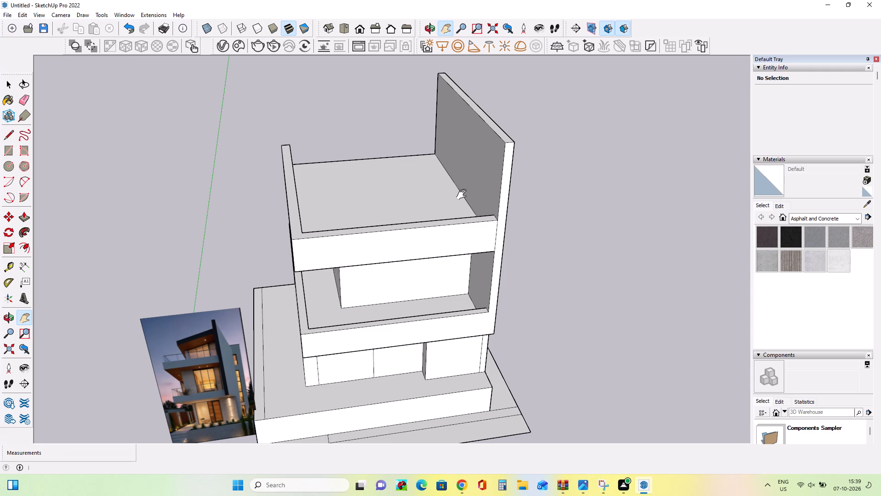
middle_click_drag(463, 195, 464, 200)
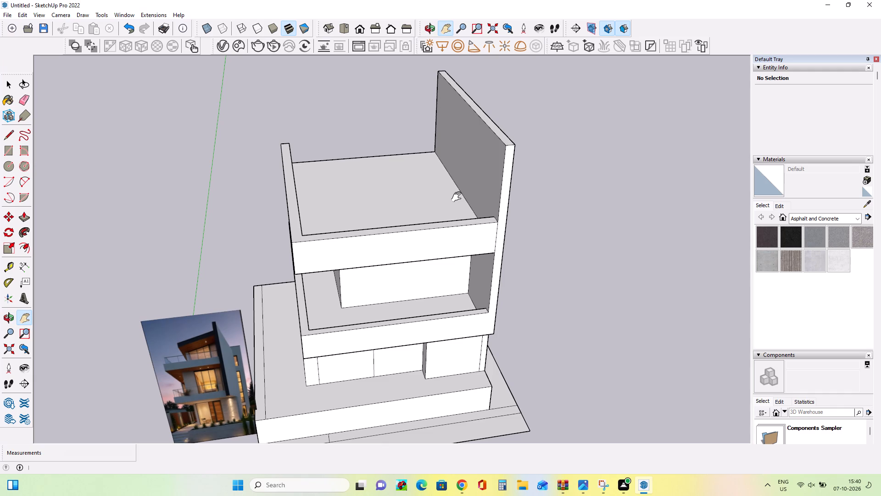
left_click(10, 150)
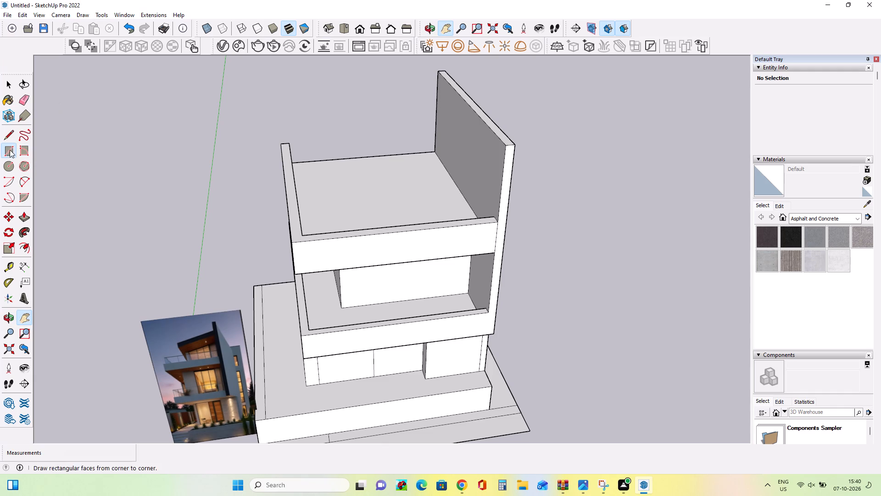
middle_click_drag(468, 201, 472, 213)
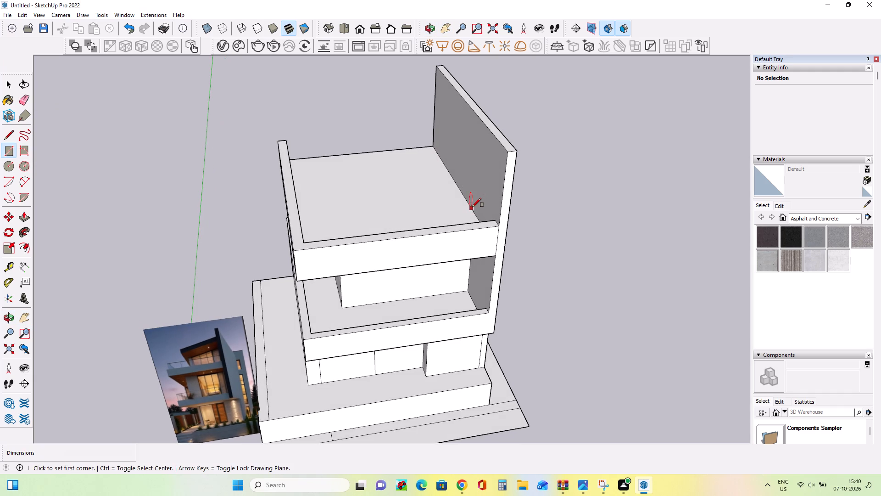
left_click(470, 205)
left_click(317, 161)
Extrude the rectangle up about 6' 8" as the third-story block, and raise its top face by about 1' 4" and 2 5/8" more.
middle_click_drag(435, 253, 429, 218)
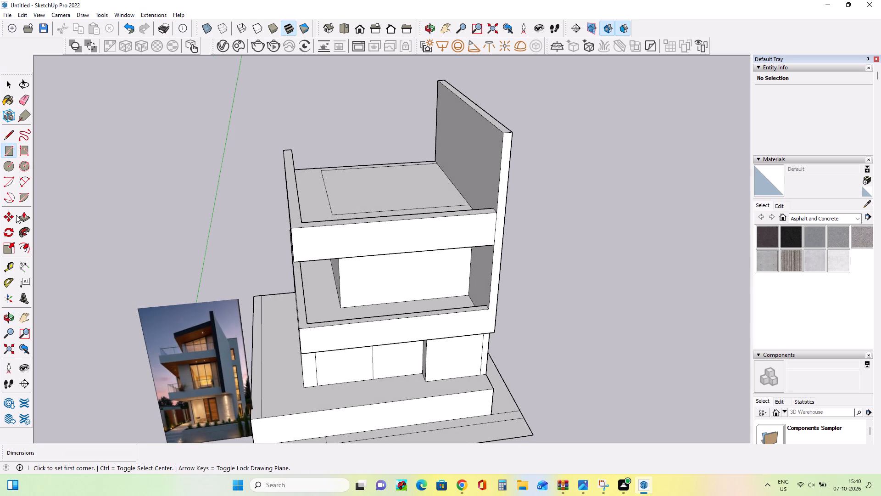
left_click(25, 214)
left_click(379, 197)
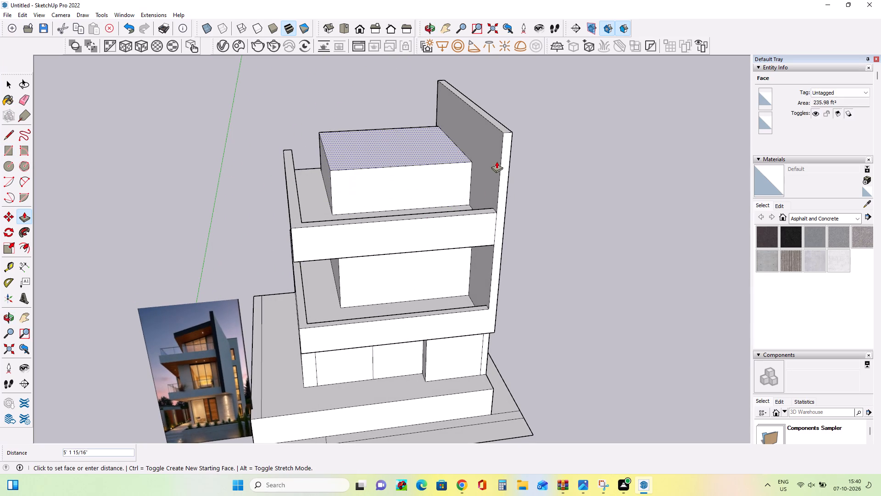
left_click(476, 146)
middle_click_drag(496, 175, 451, 141)
middle_click_drag(455, 168, 531, 171)
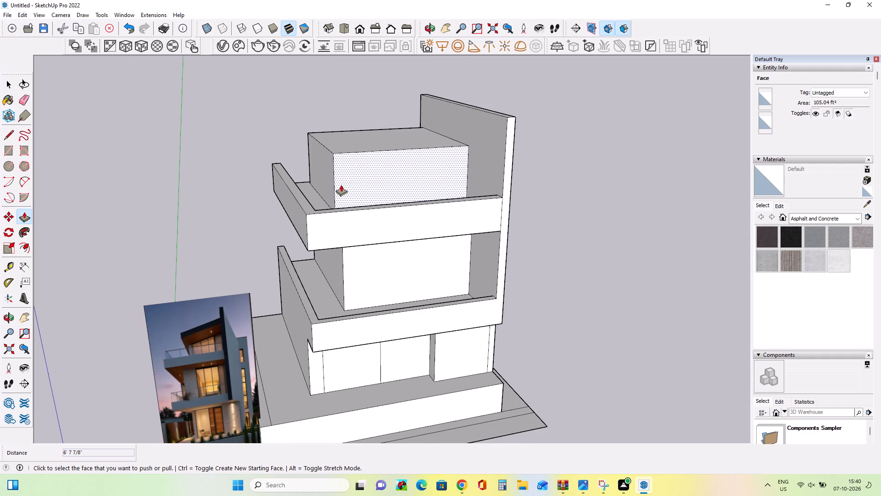
left_click(423, 138)
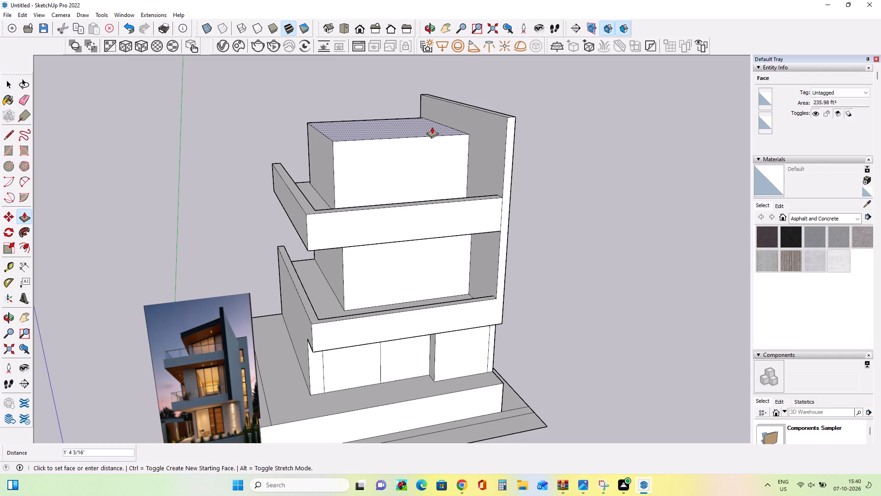
left_click(432, 127)
middle_click_drag(473, 183, 412, 183)
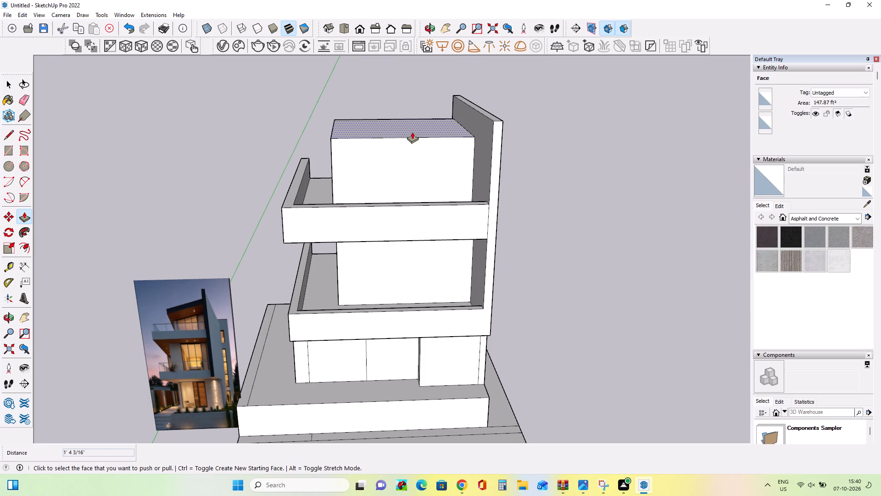
left_click(412, 129)
left_click(413, 127)
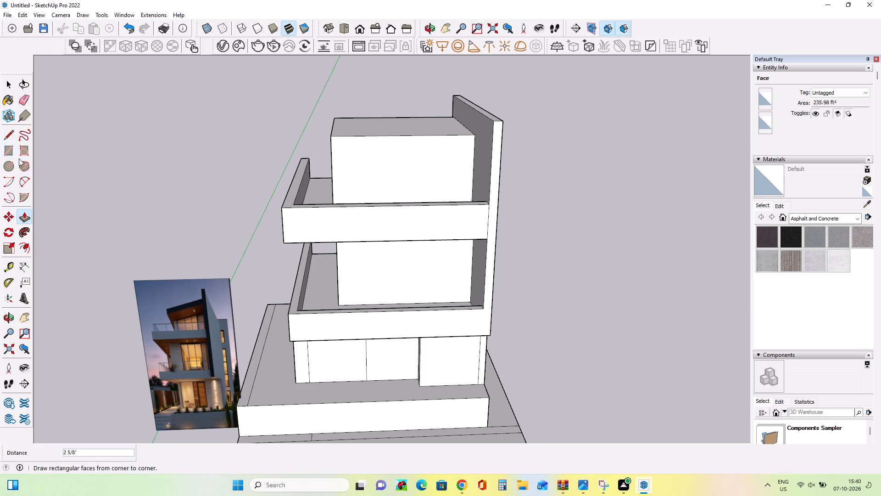
Draw a sloped line across the upper outer corner of the third-story block's front face, from its vertical edge to its top edge.
left_click(10, 138)
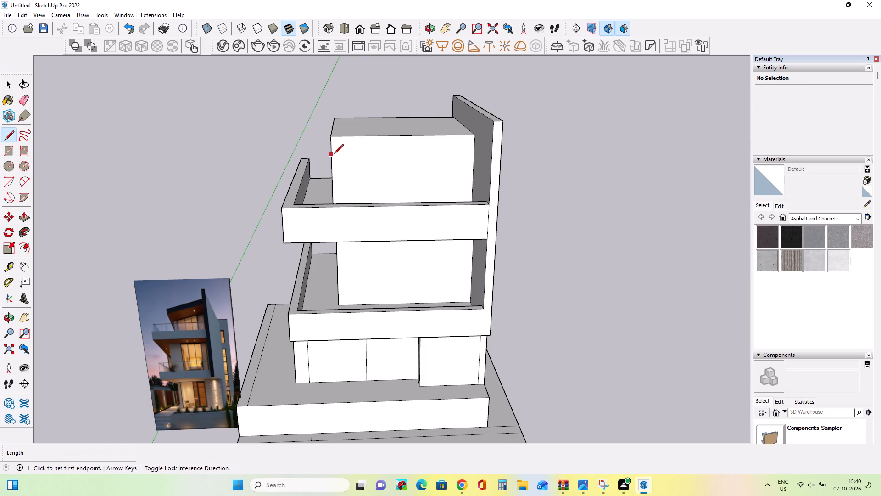
left_click(334, 154)
left_click(369, 140)
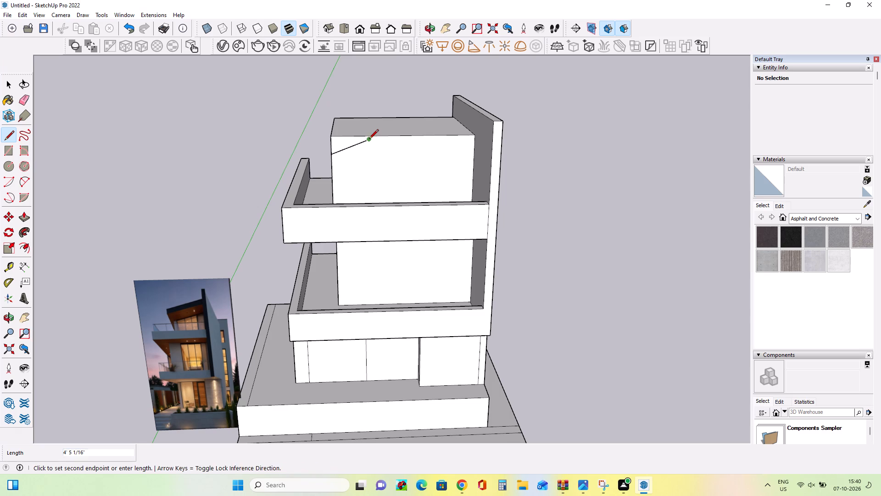
middle_click_drag(318, 152, 397, 167)
scroll(359, 143, "up", 8)
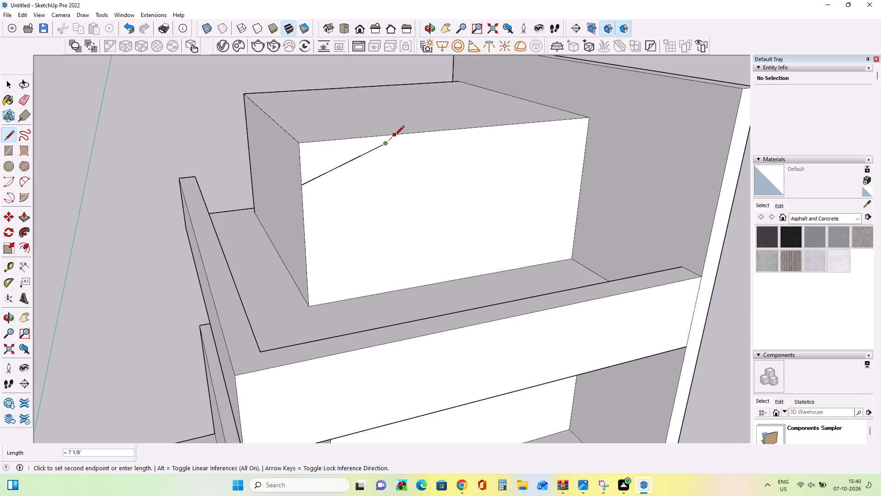
scroll(395, 136, "up", 3)
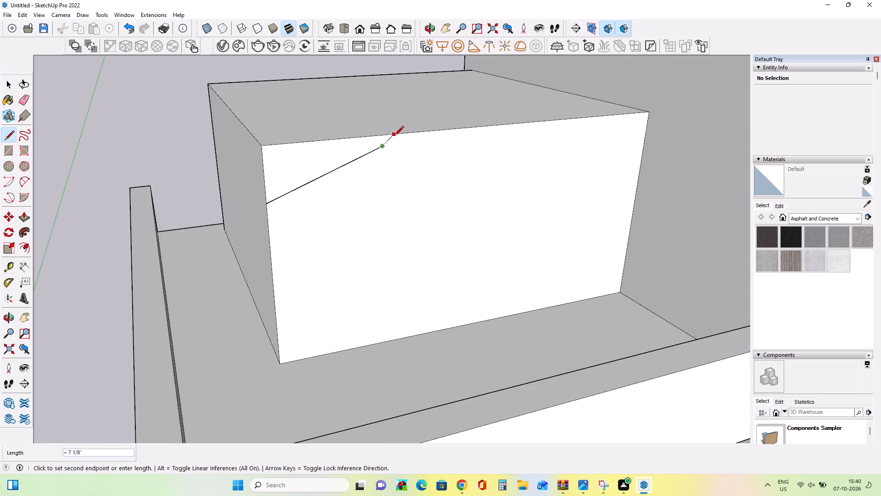
scroll(394, 136, "up", 3)
left_click(412, 134)
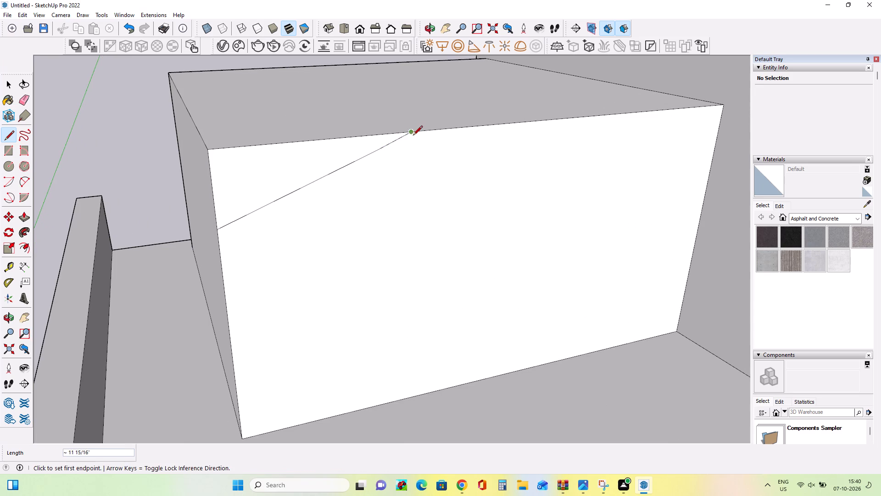
Draw a line about 14' 11 1/2" long across the block's top face from the sloped line's upper end to the back edge.
middle_click_drag(447, 158, 584, 181)
scroll(400, 154, "down", 8)
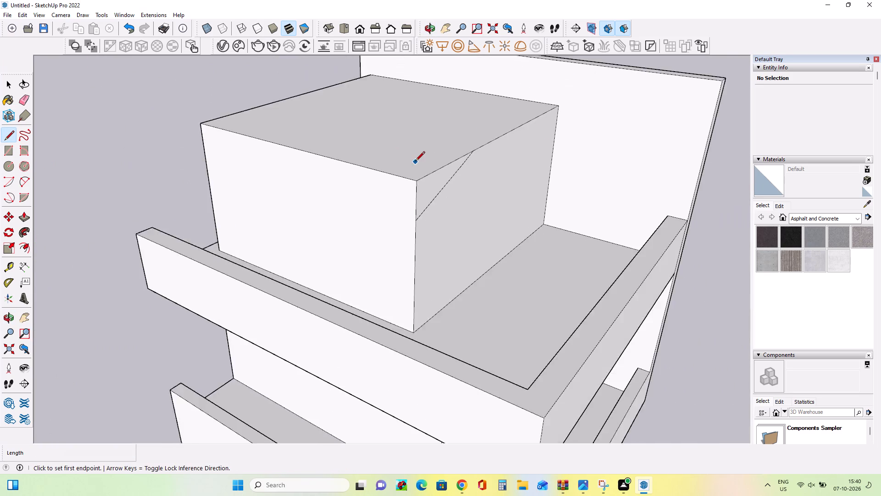
middle_click_drag(416, 164, 524, 214)
scroll(520, 207, "down", 1)
middle_click_drag(481, 163, 334, 171)
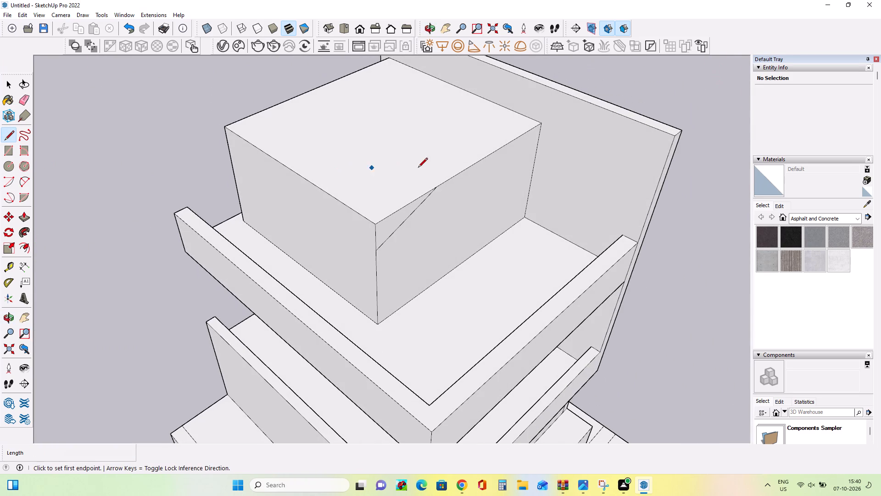
left_click(437, 187)
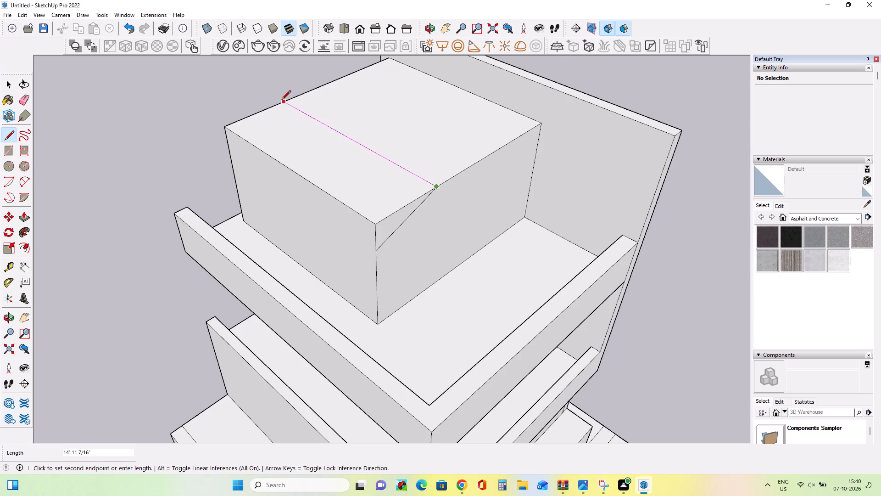
left_click(281, 101)
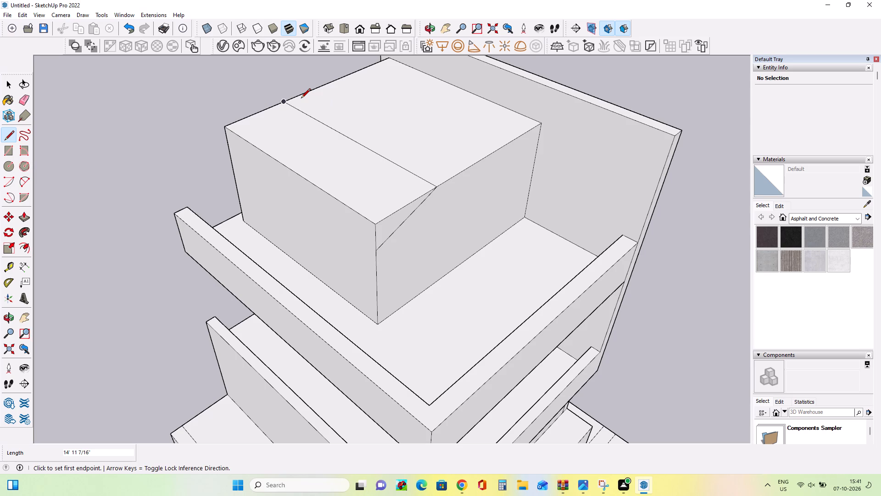
Draw a line about 14' 11 1/2" long across the block's outer side face from the sloped line's lower end to the back edge.
middle_click_drag(296, 110, 664, 172)
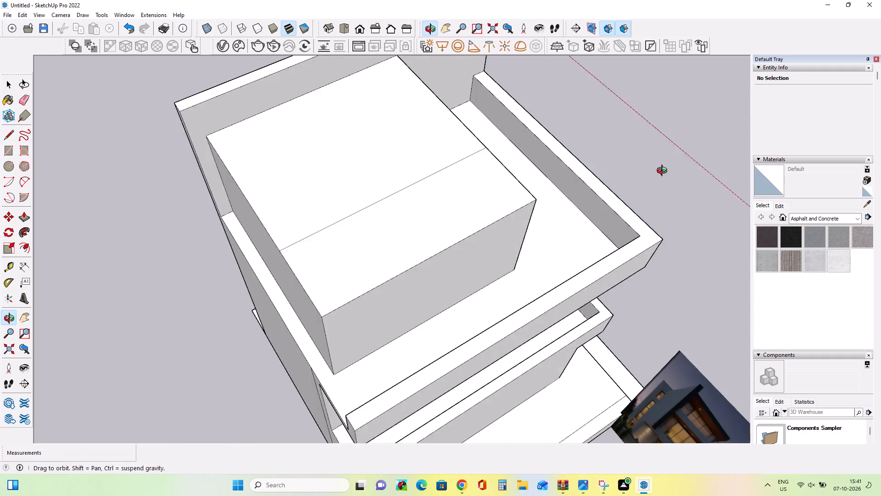
middle_click_drag(664, 172, 665, 171)
middle_click_drag(312, 284, 425, 222)
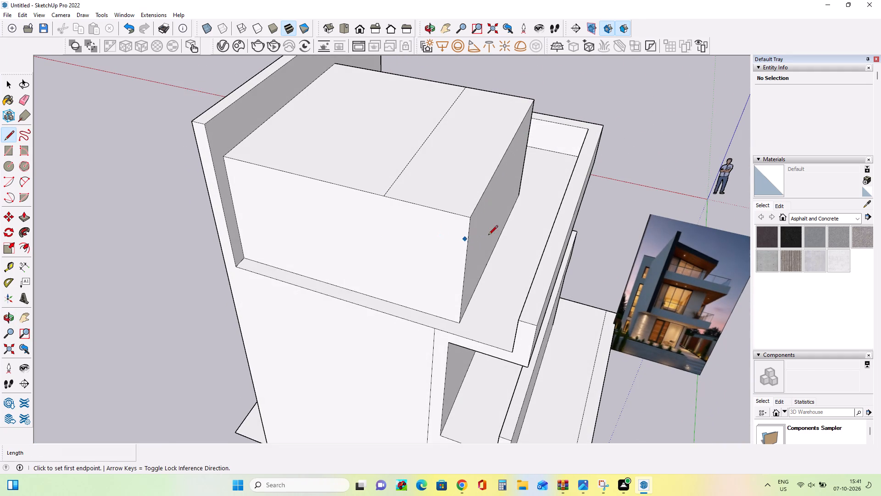
middle_click_drag(498, 232, 226, 209)
middle_click_drag(477, 201, 284, 201)
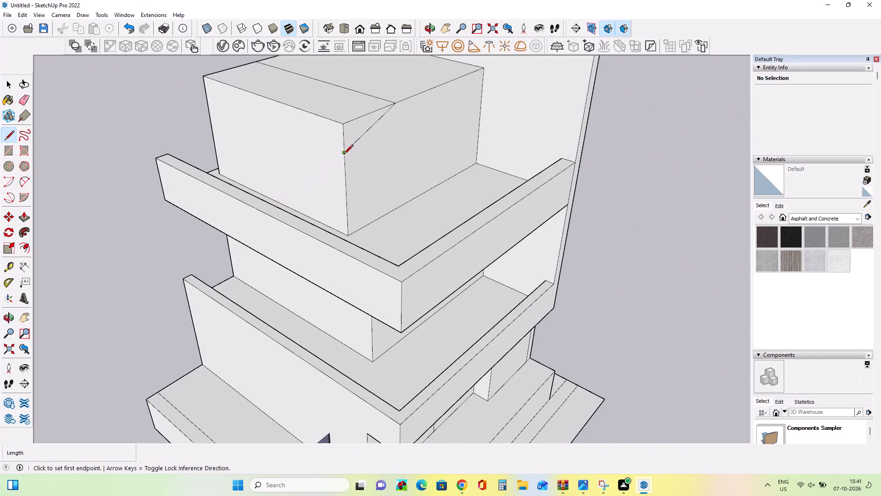
left_click(345, 153)
left_click(206, 106)
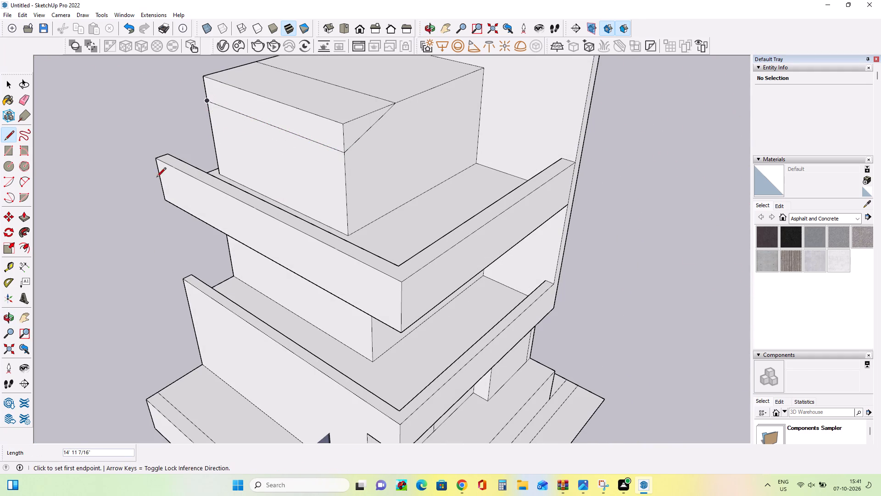
Draw the matching sloped line on the block's back face, joining the ends of the side-face and top-face lines.
middle_click_drag(258, 190, 641, 184)
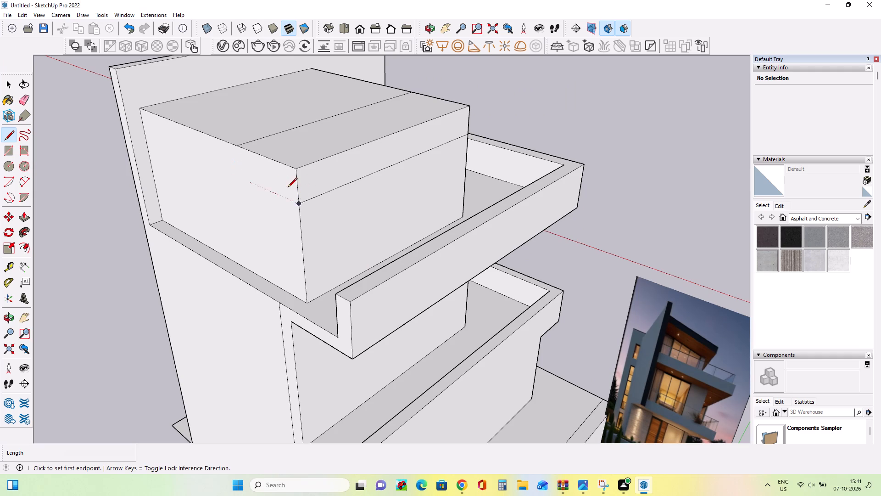
left_click(296, 205)
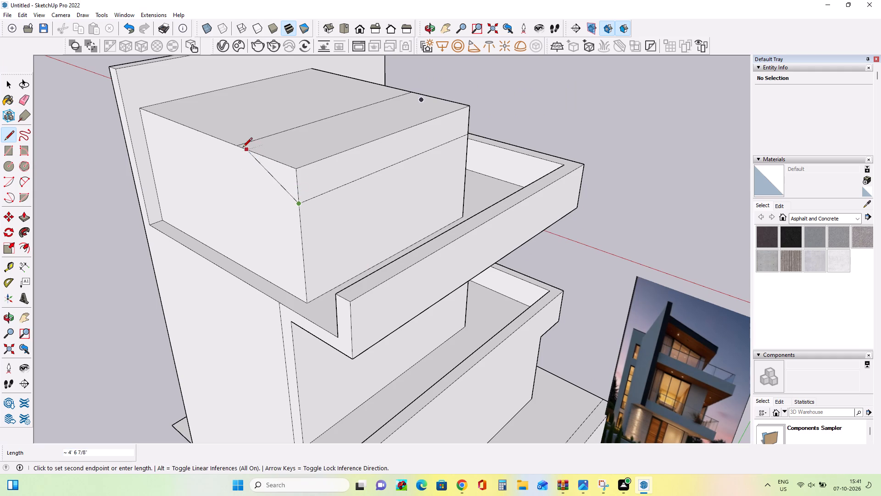
left_click(239, 147)
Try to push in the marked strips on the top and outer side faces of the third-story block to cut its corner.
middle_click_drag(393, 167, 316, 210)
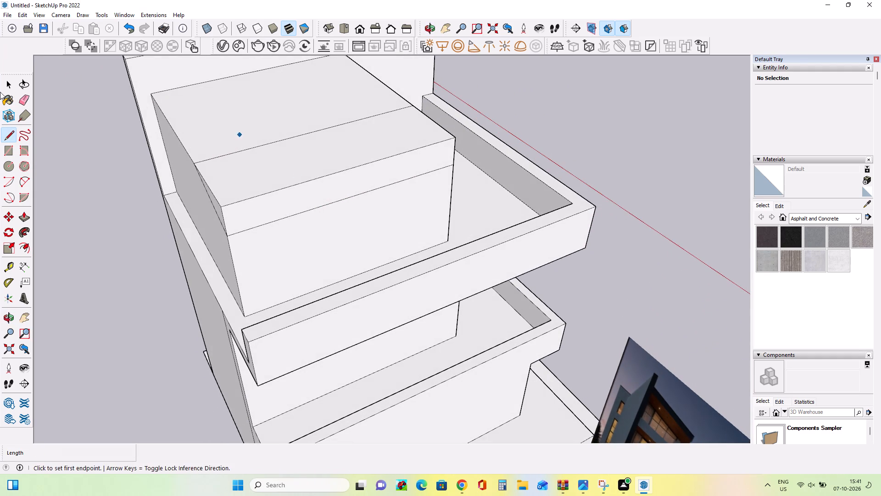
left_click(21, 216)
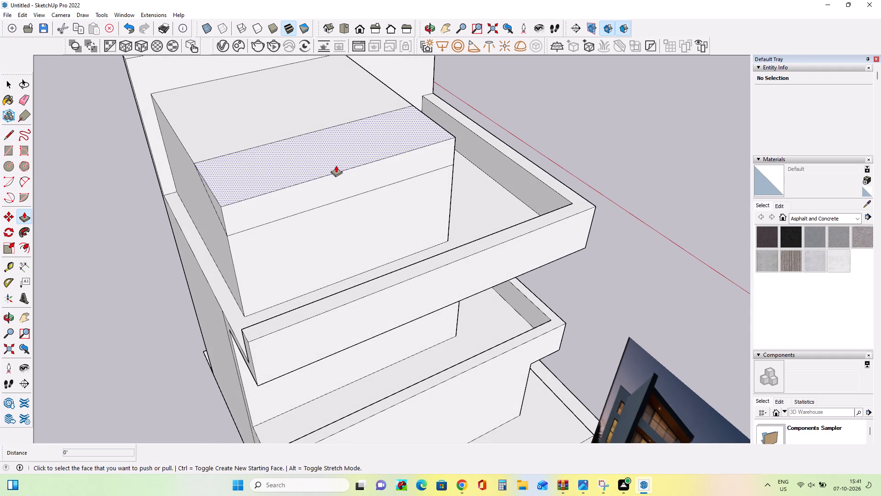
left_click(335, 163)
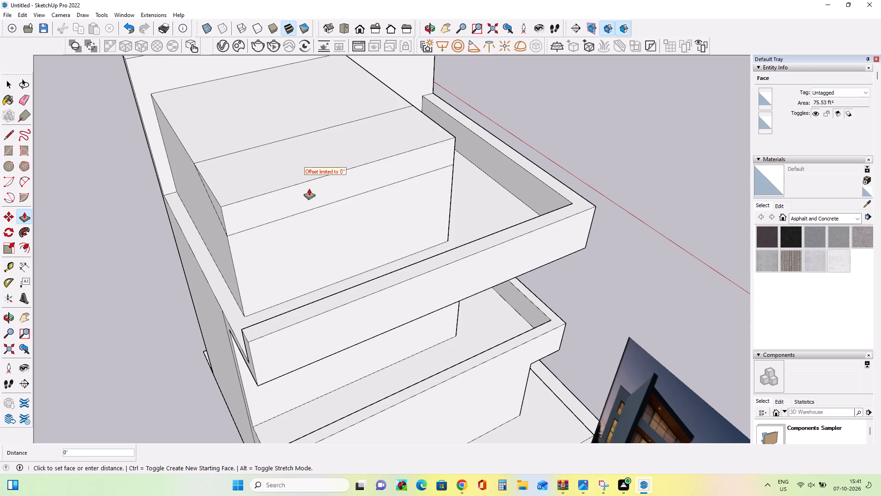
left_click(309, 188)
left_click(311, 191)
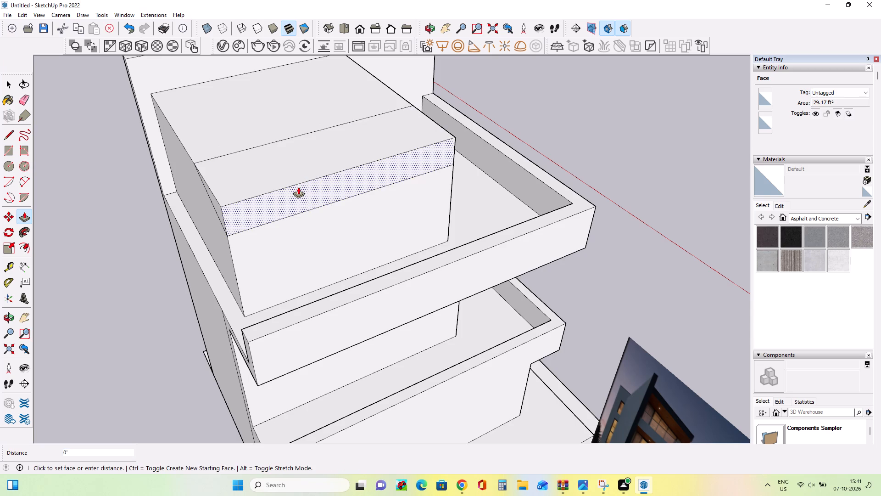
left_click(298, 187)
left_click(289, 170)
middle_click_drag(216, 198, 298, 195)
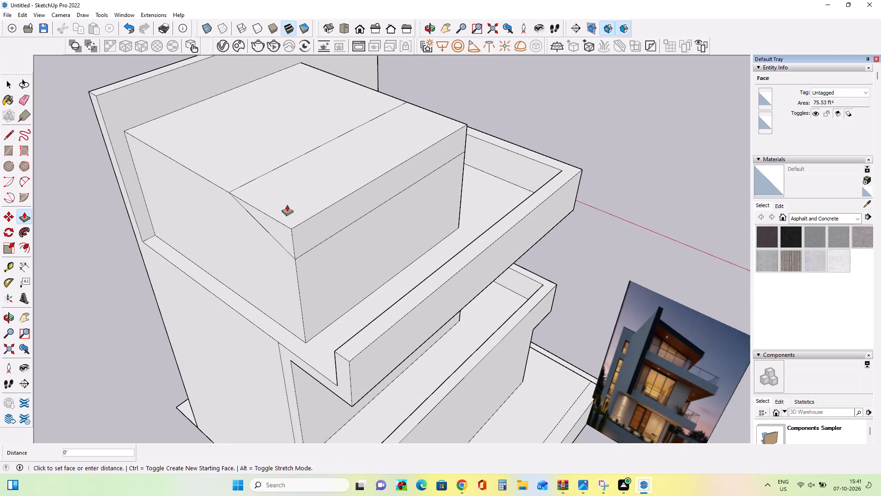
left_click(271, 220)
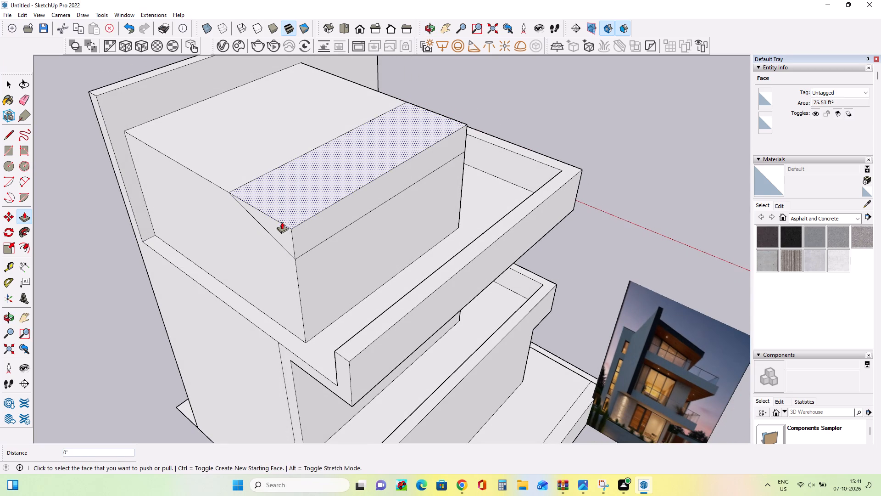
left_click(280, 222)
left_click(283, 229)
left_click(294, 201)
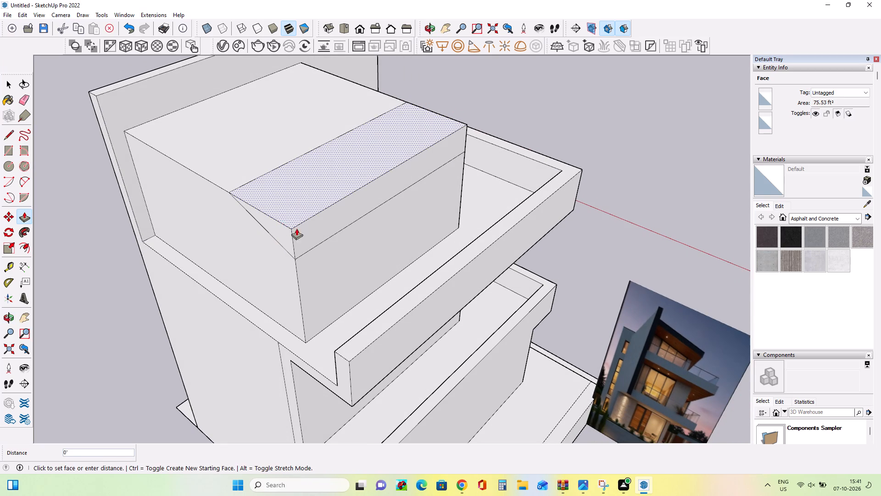
Push the front face's triangular corner about 8' 2 3/8" into the third-story block, and continue the cut to the back end.
middle_click_drag(356, 239, 72, 211)
middle_click_drag(474, 204, 235, 236)
left_click(326, 119)
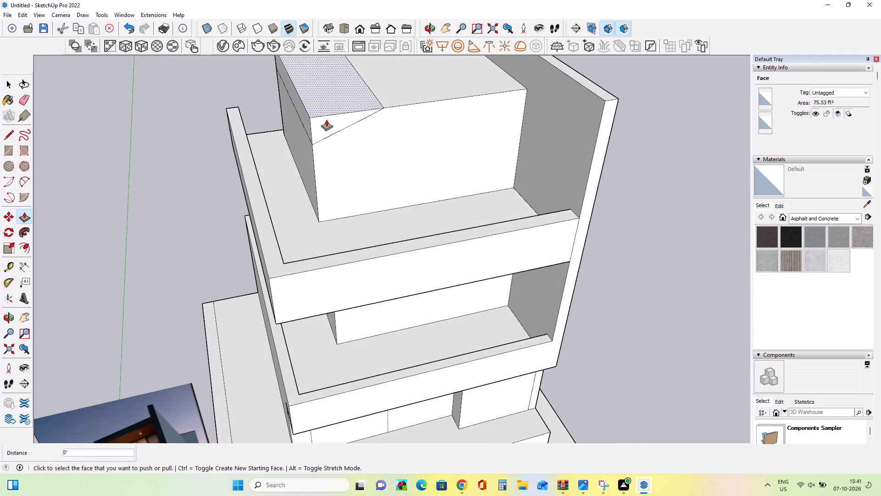
left_click_drag(326, 119, 326, 114)
left_click(326, 113)
left_click_drag(323, 108, 312, 58)
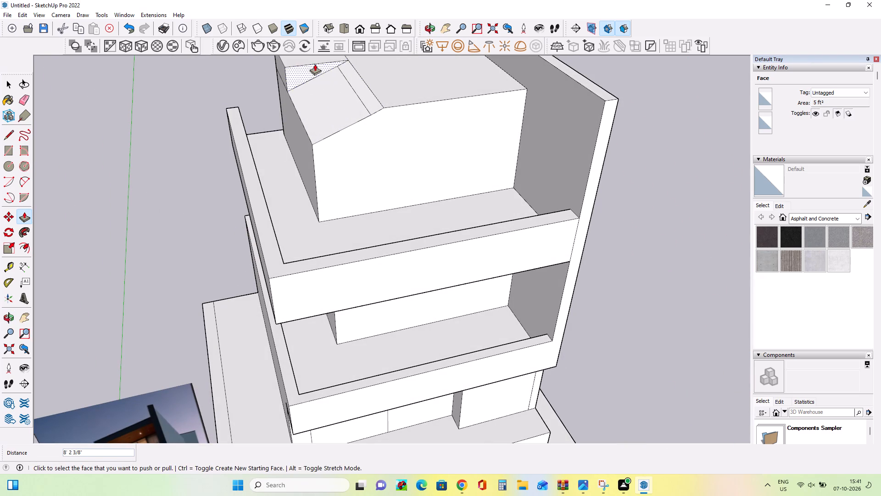
middle_click_drag(318, 115, 422, 114)
middle_click_drag(333, 111, 507, 153)
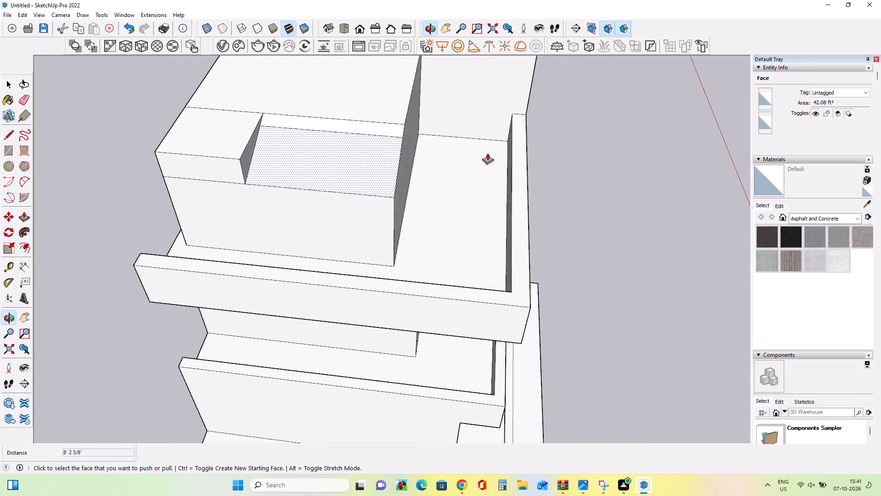
left_click(251, 149)
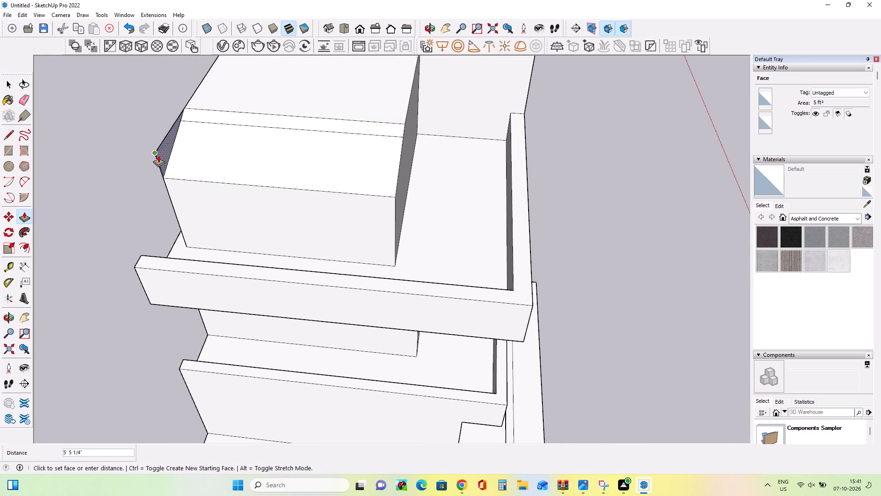
left_click(158, 155)
Erase the leftover edges of the triangular face at the upper back corner of the third-story block.
left_click(22, 100)
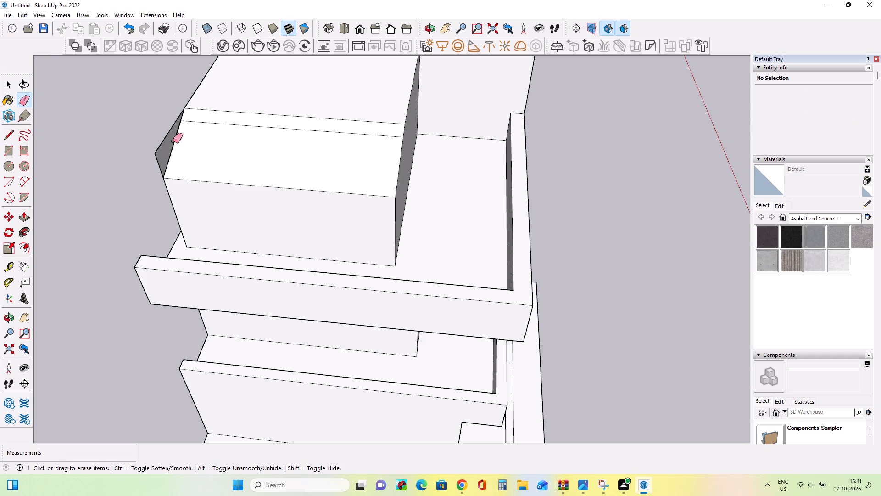
left_click(164, 140)
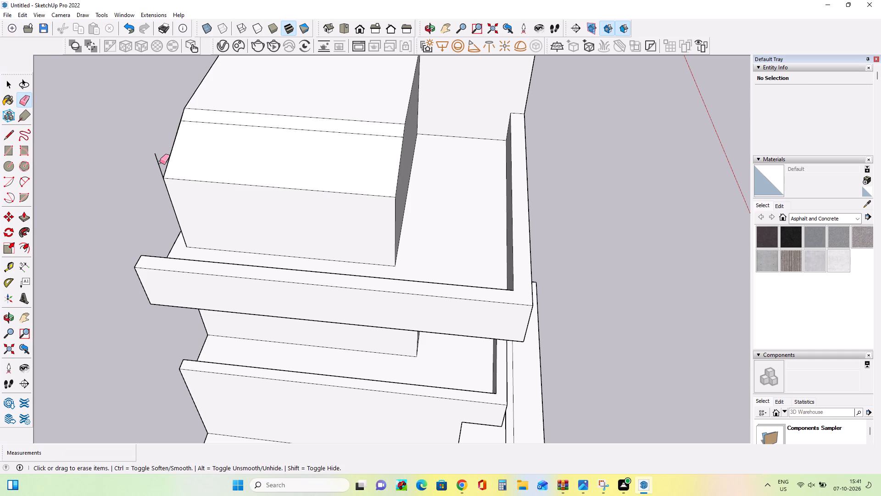
left_click(160, 162)
left_click(158, 164)
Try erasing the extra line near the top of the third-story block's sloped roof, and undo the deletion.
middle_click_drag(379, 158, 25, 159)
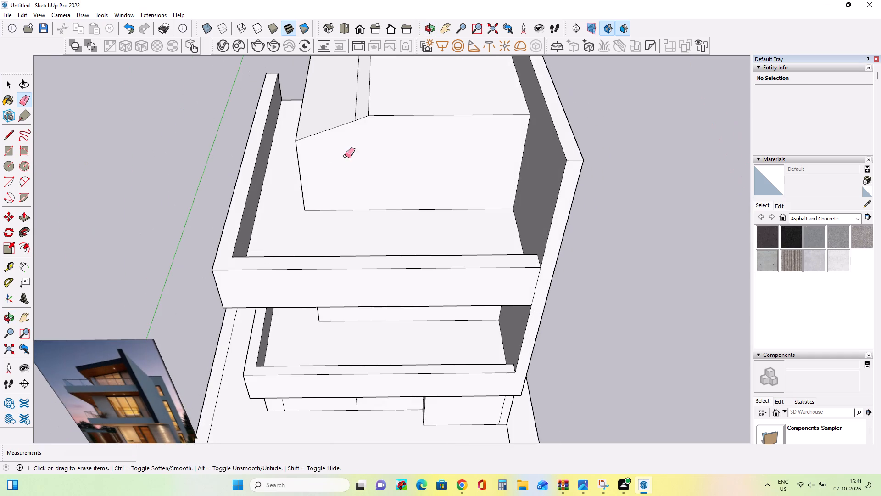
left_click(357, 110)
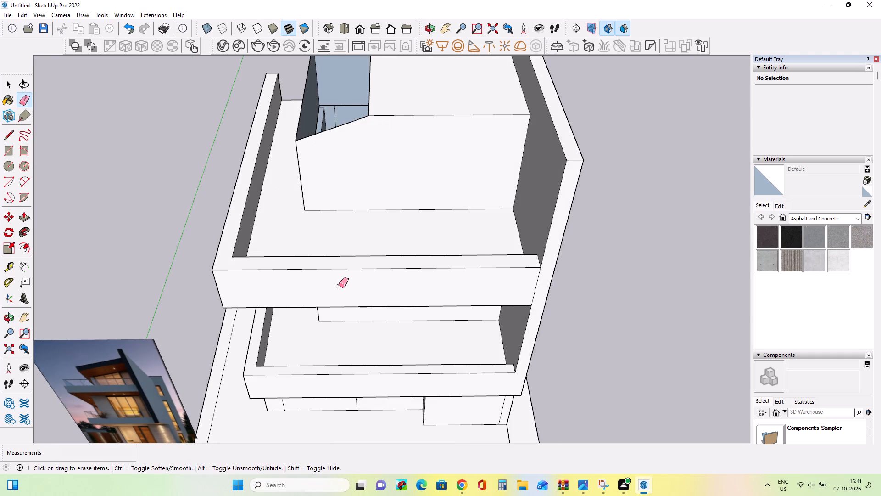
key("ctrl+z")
Examine the whole house model with its sloped roof corner alongside the reference house image.
middle_click_drag(389, 316, 395, 307)
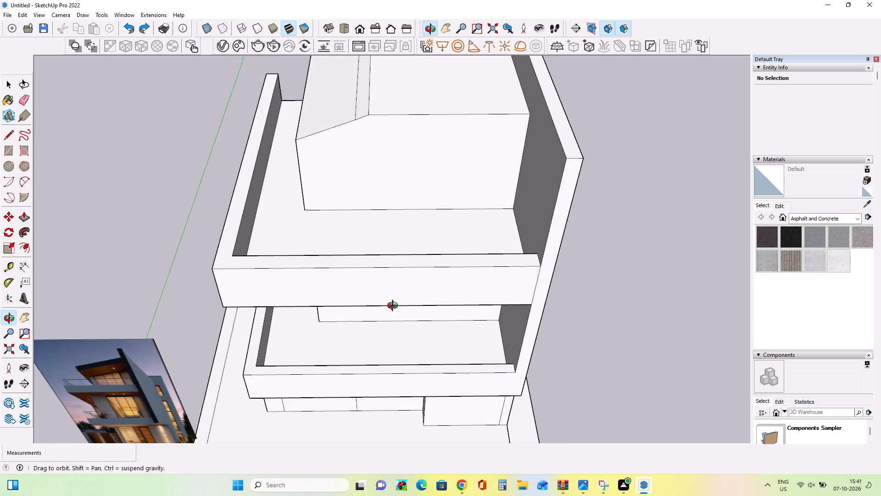
middle_click_drag(395, 307, 440, 276)
scroll(440, 276, "down", 8)
middle_click_drag(469, 387, 460, 367)
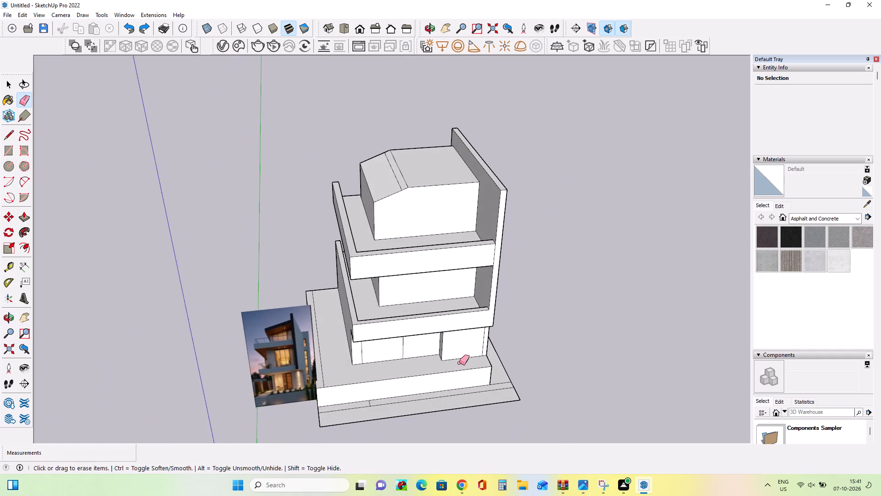
scroll(438, 293, "up", 3)
middle_click_drag(439, 294, 439, 289)
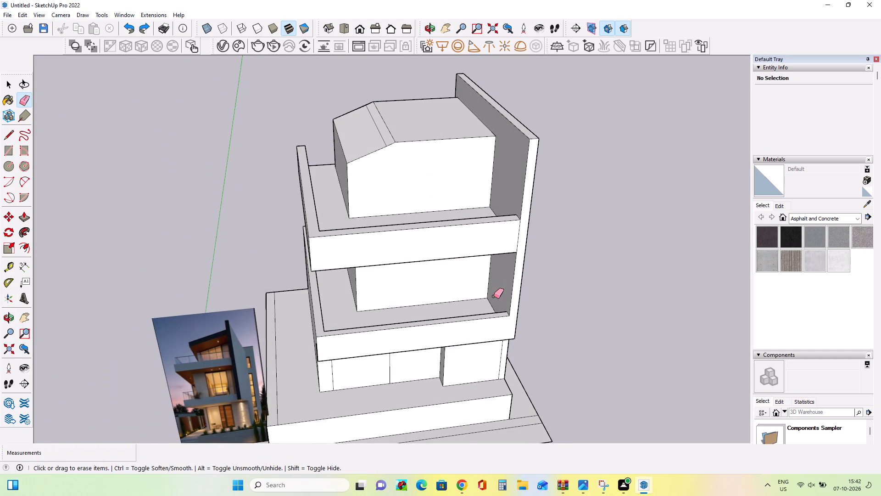
scroll(494, 298, "down", 2)
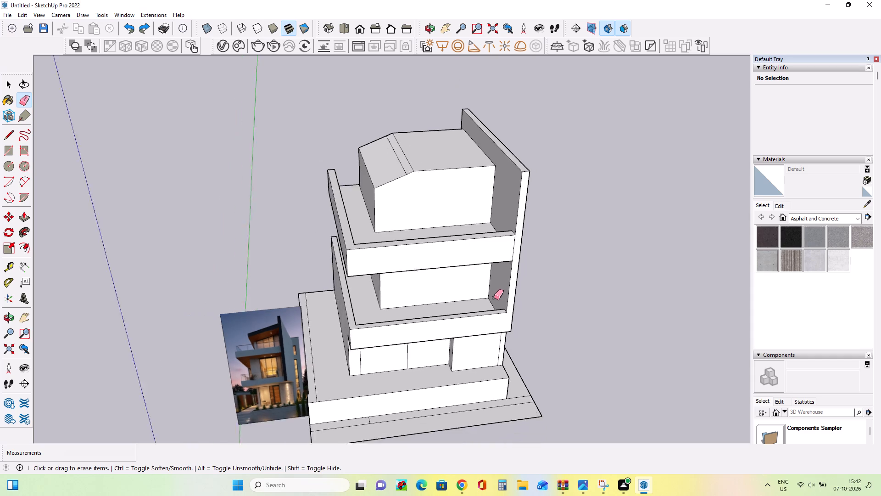
scroll(494, 298, "down", 1)
middle_click_drag(570, 403, 525, 330)
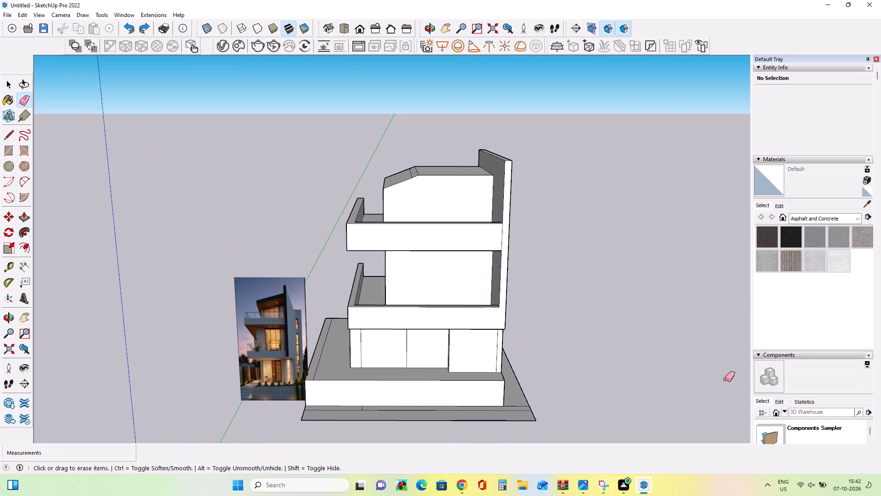
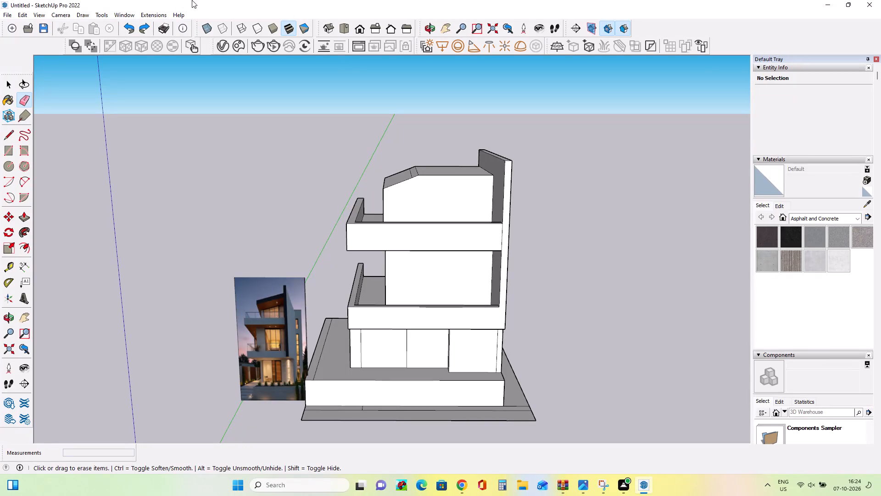
Pull the flat top face of the third-story block upward about 10 3/16".
middle_click_drag(396, 202, 413, 220)
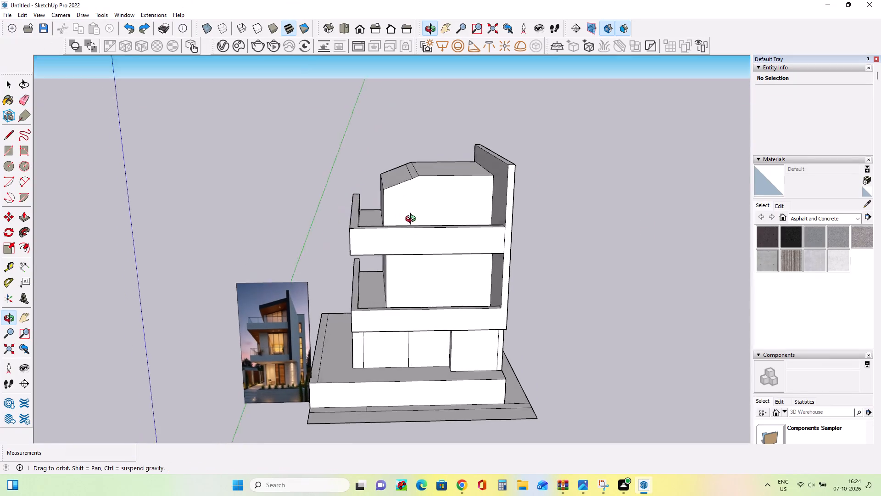
middle_click_drag(413, 220, 423, 230)
scroll(438, 180, "up", 5)
middle_click_drag(438, 180, 439, 188)
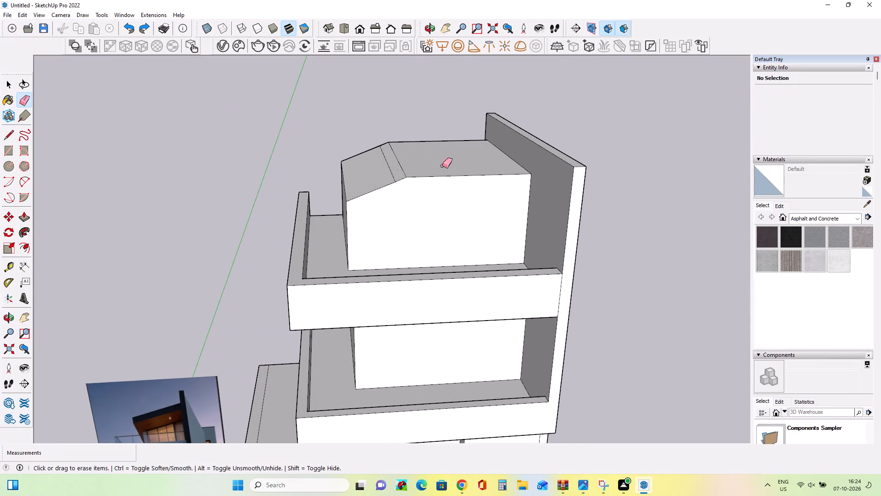
left_click(21, 217)
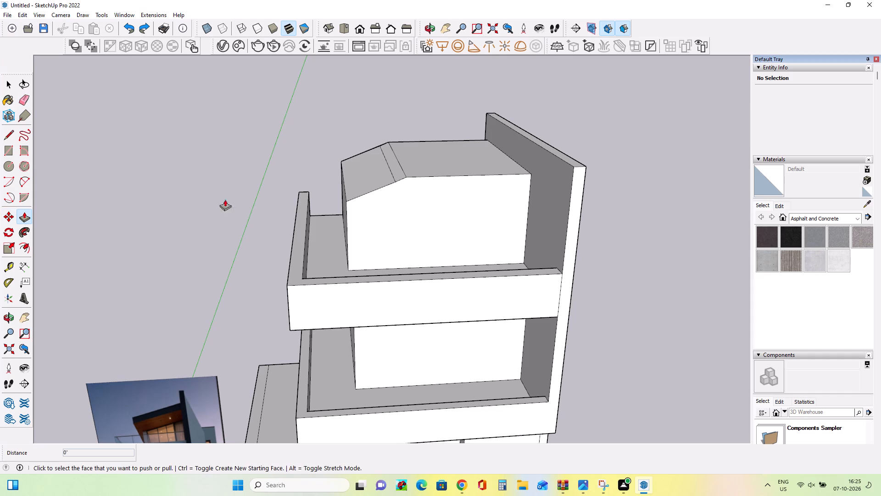
left_click(438, 168)
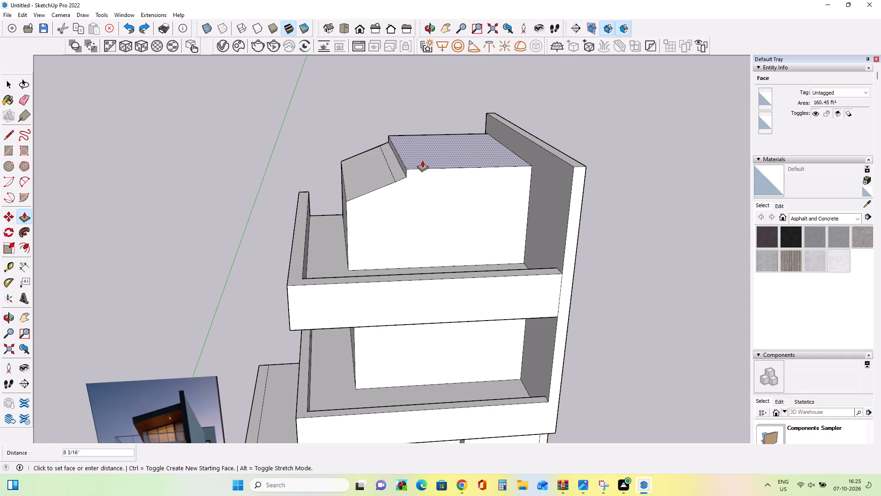
left_click(421, 158)
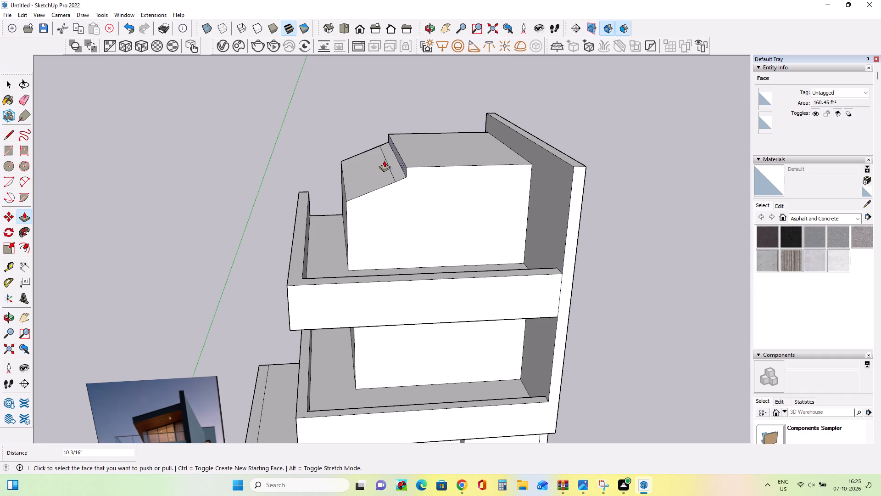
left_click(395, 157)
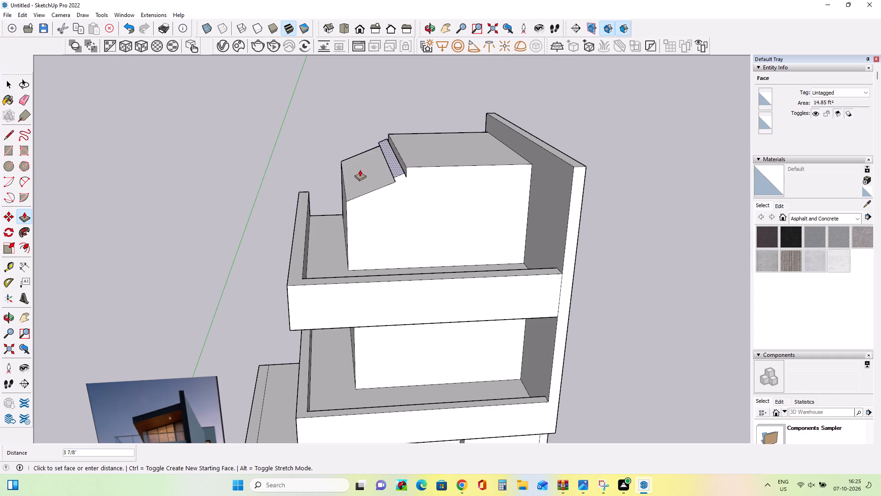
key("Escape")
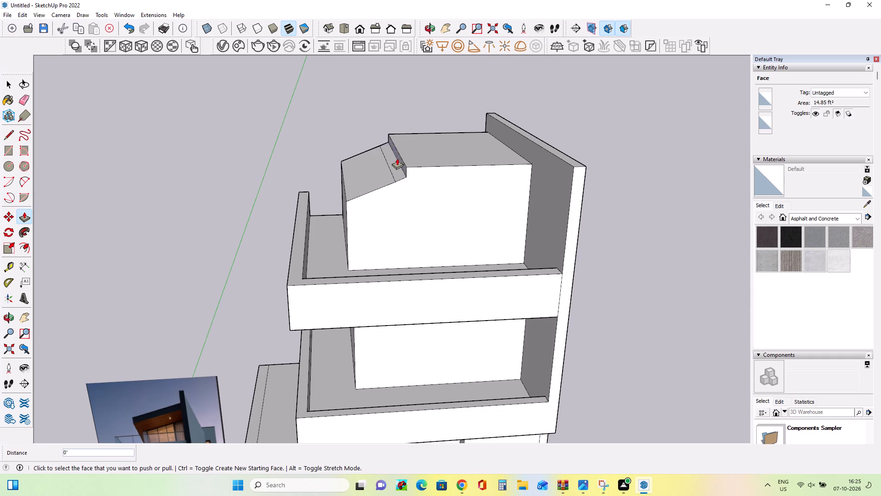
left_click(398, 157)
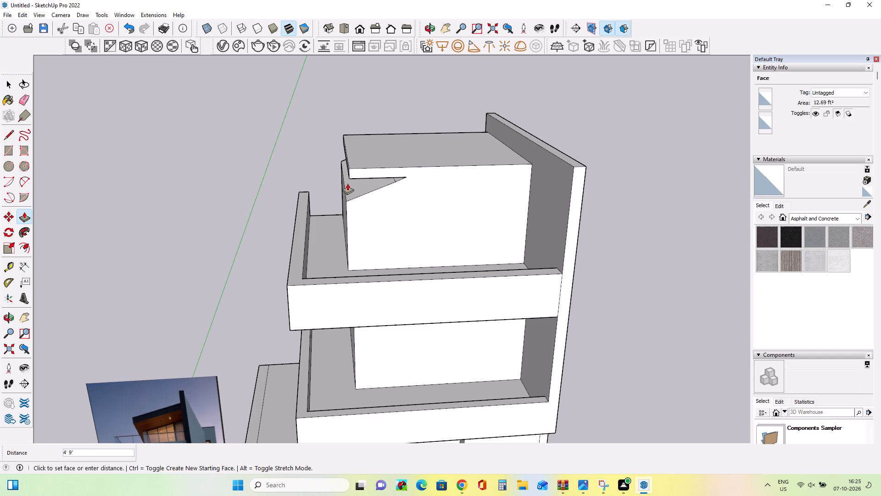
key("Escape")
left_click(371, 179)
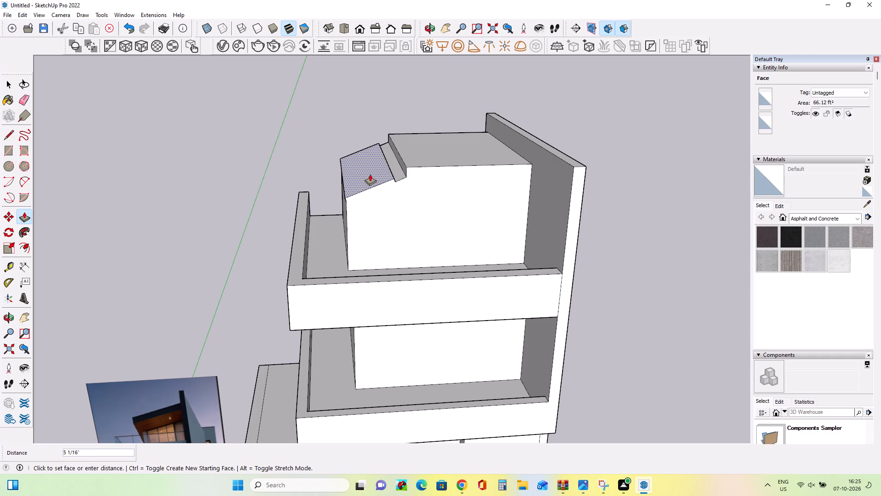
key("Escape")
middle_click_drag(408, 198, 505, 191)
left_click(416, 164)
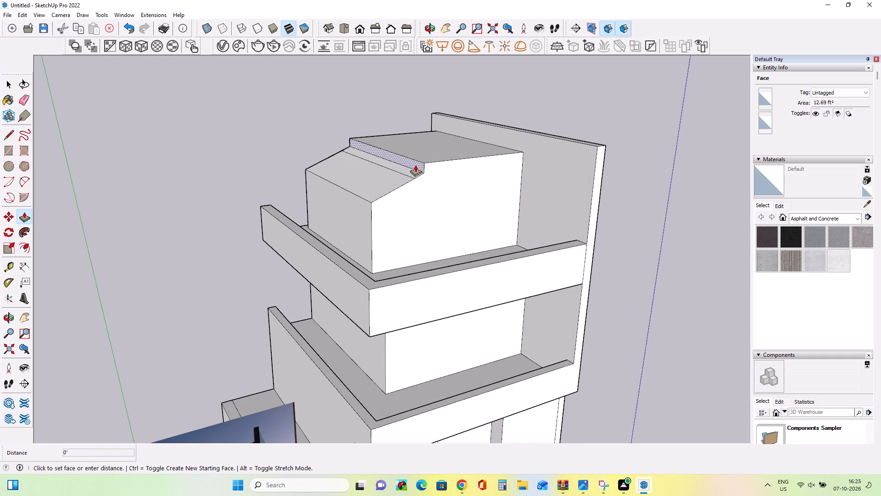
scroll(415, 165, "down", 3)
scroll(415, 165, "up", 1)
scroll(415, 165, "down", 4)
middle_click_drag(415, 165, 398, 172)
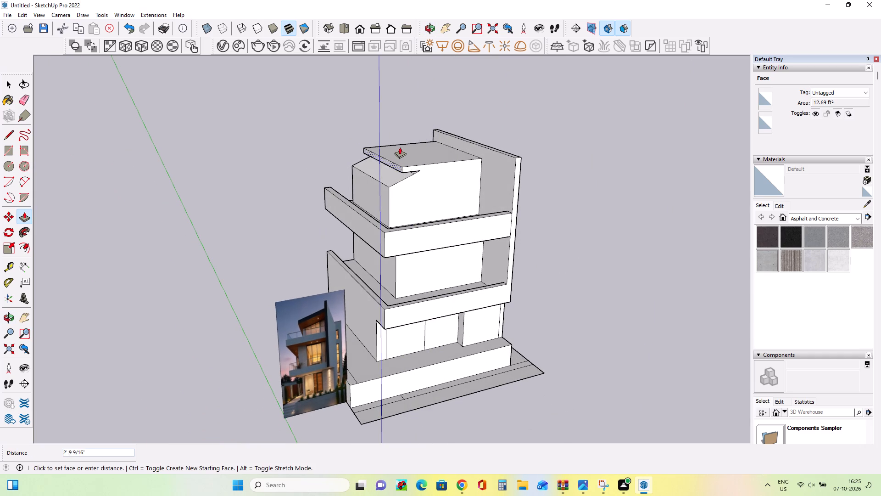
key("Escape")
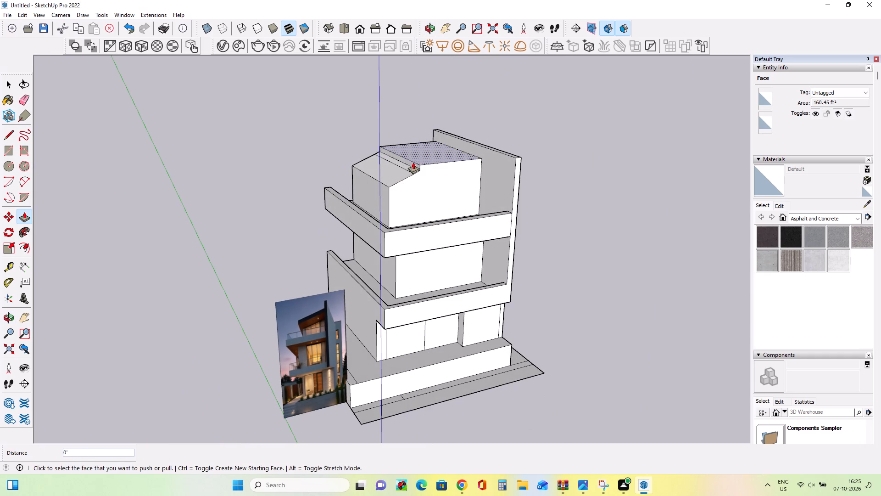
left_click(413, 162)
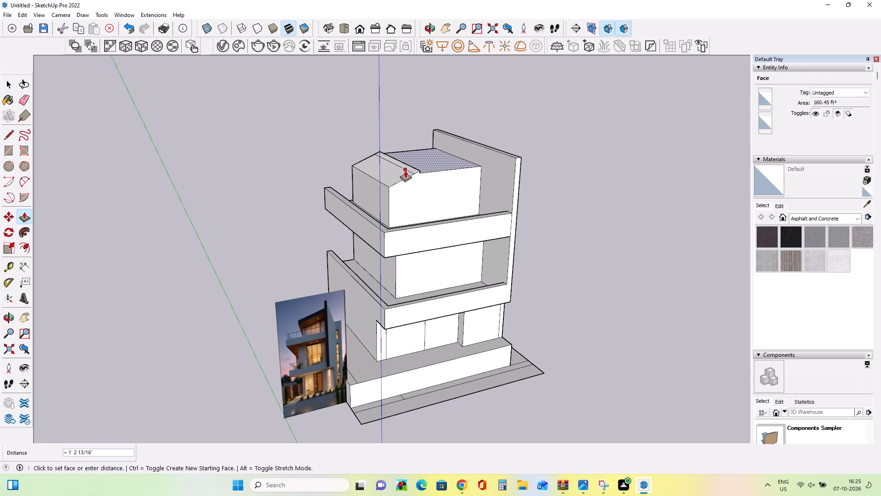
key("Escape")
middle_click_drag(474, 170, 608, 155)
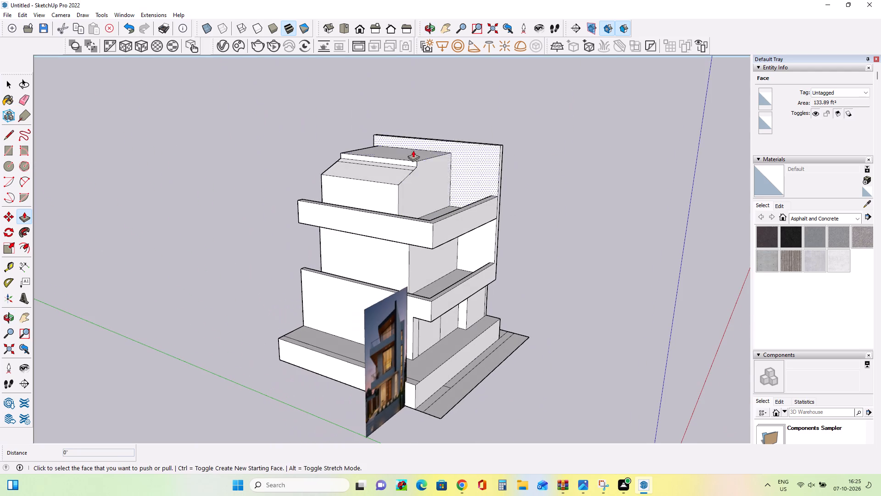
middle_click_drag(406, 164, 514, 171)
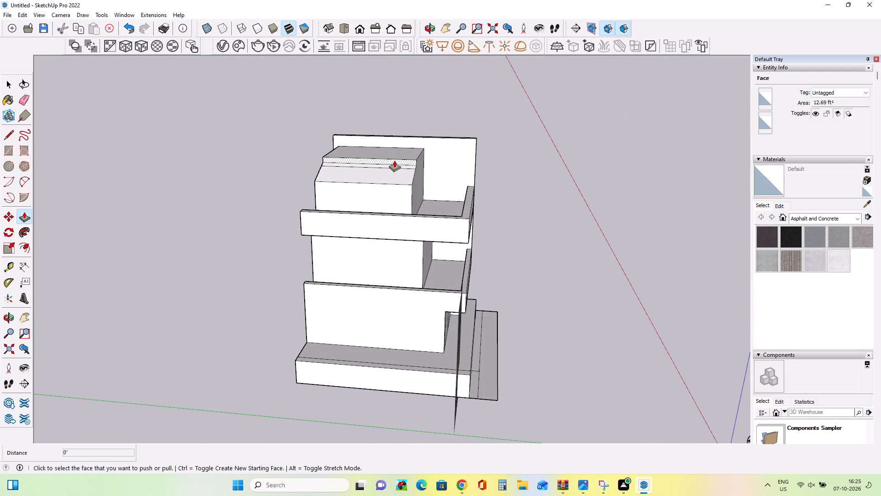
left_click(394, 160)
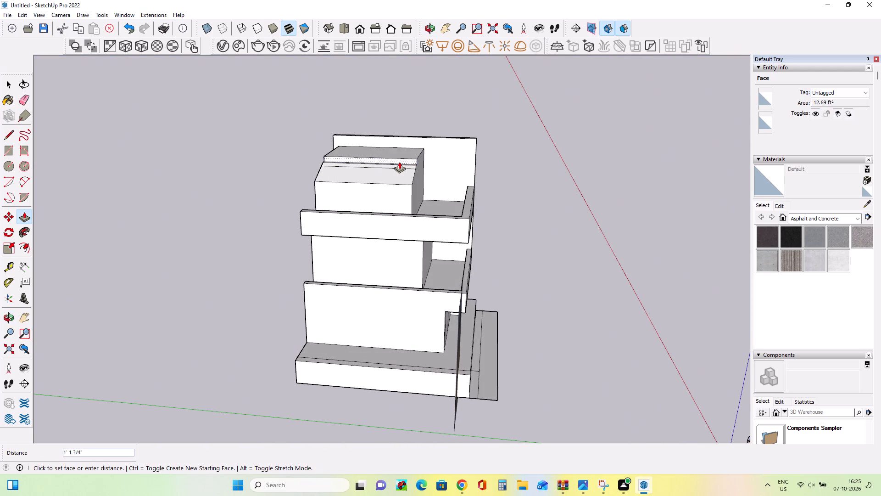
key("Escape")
Raise the third-story block's flat roof face about 7 3/8", and lower it again by about 5 5/16".
left_click(408, 151)
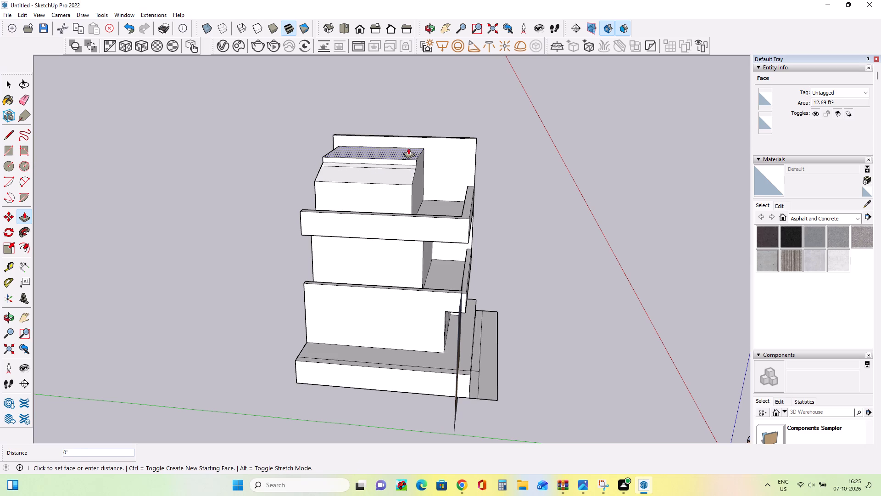
left_click(401, 147)
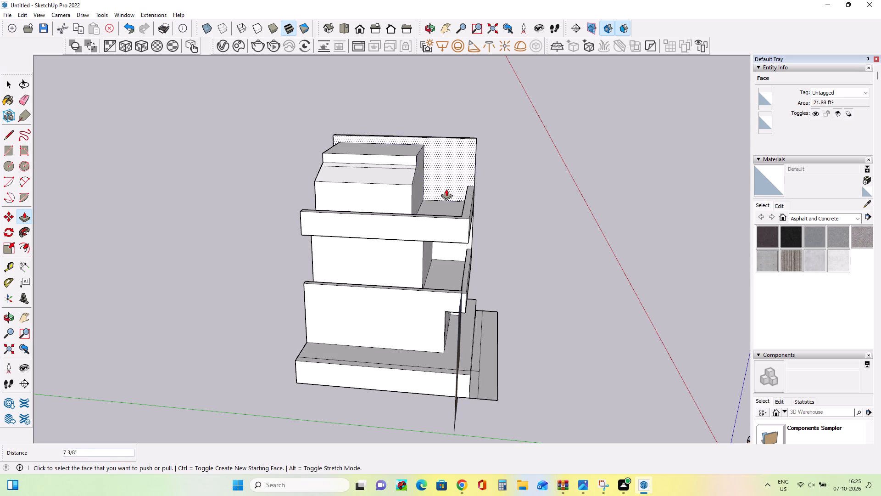
middle_click_drag(457, 195, 256, 188)
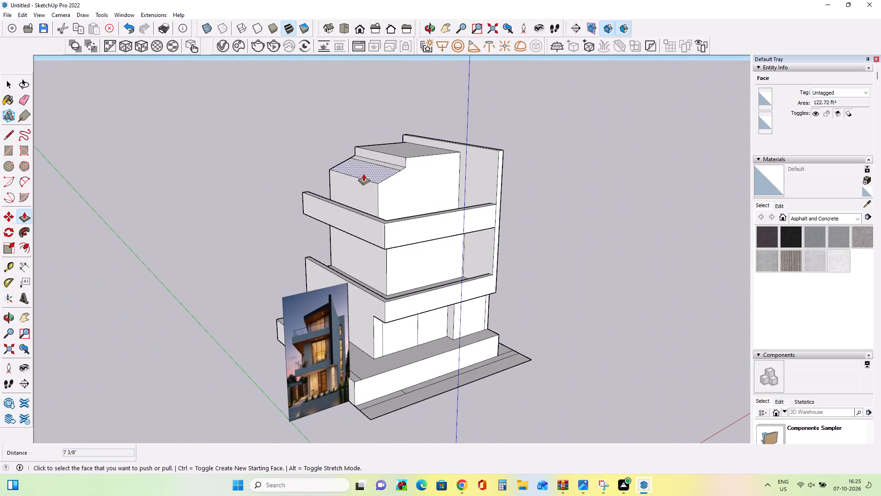
middle_click_drag(421, 183, 334, 185)
middle_click_drag(429, 178, 424, 179)
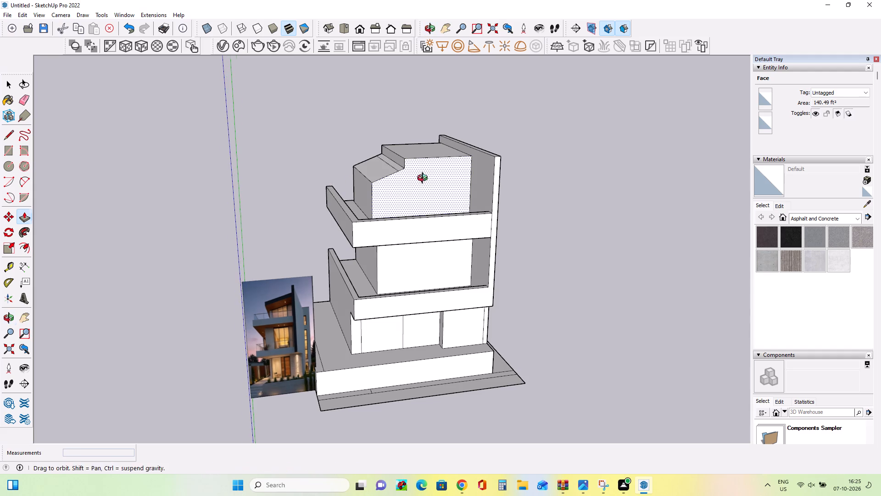
middle_click_drag(424, 179, 406, 181)
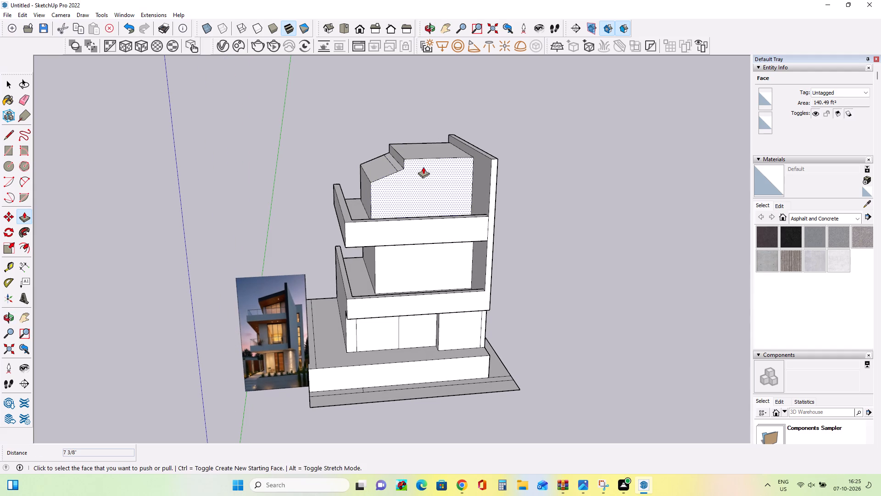
left_click(435, 151)
left_click(435, 153)
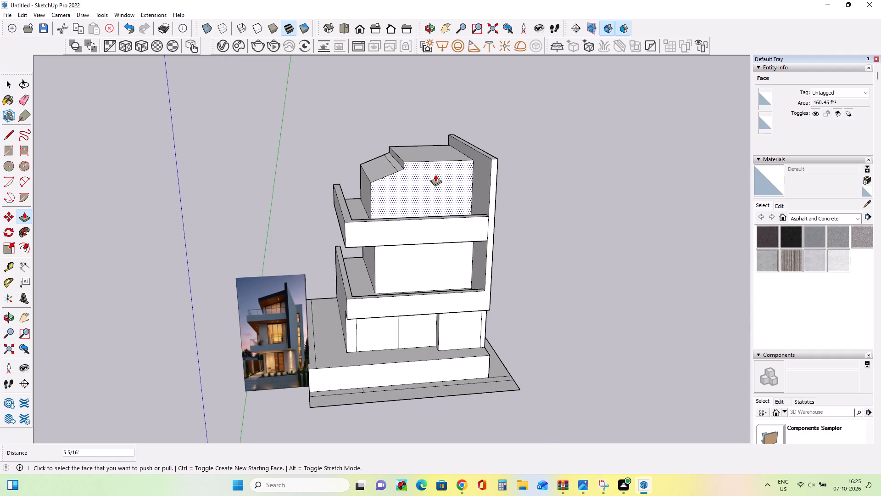
Draw the roof slab's lower outline on the third-story front face, following the roof, with lines of about 5' 9 1/8", 10" and 10' 5 3/16".
scroll(403, 177, "up", 4)
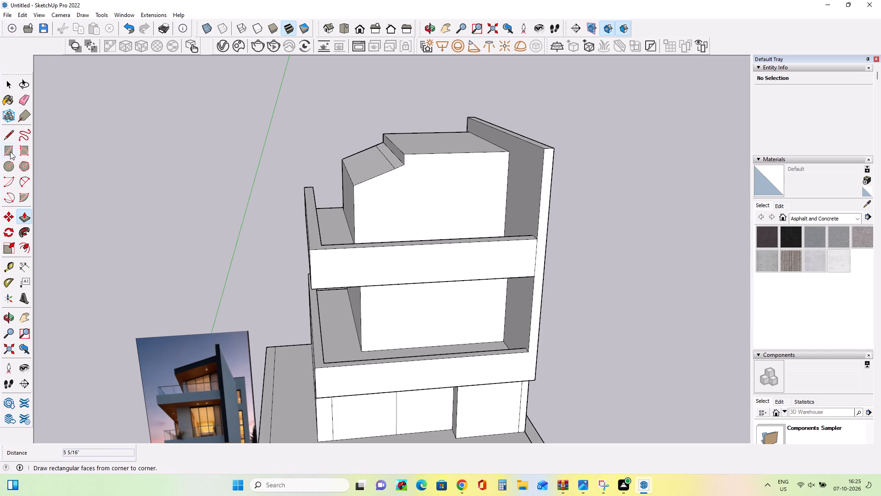
left_click(10, 152)
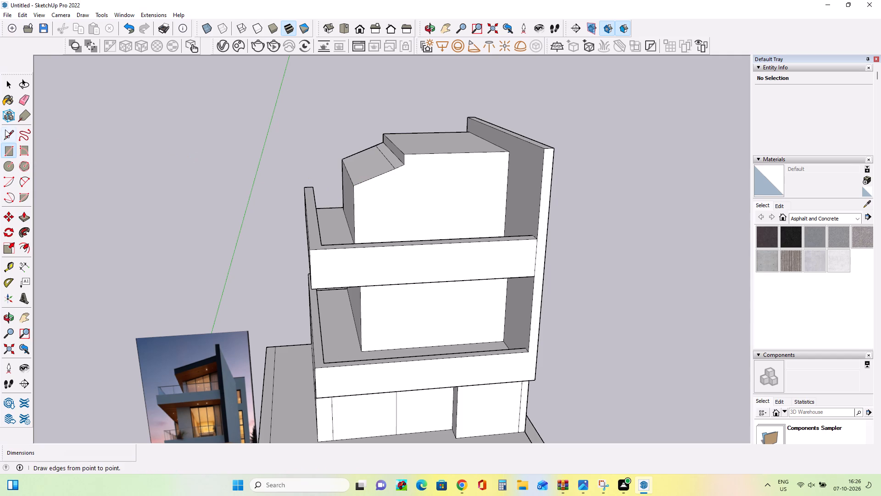
left_click(11, 131)
scroll(342, 180, "up", 8)
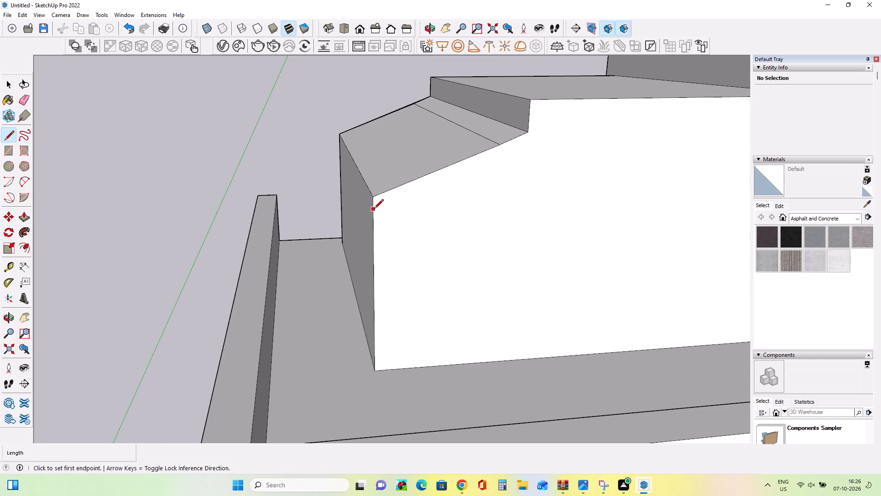
left_click(374, 209)
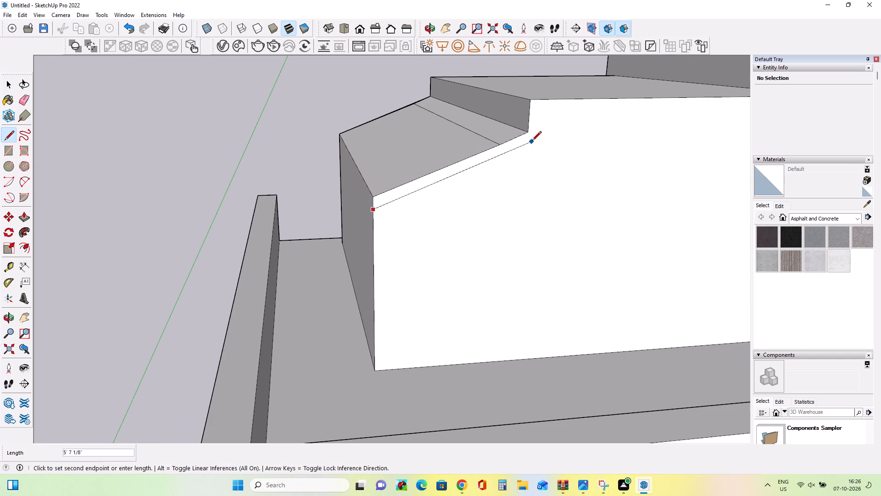
left_click(536, 139)
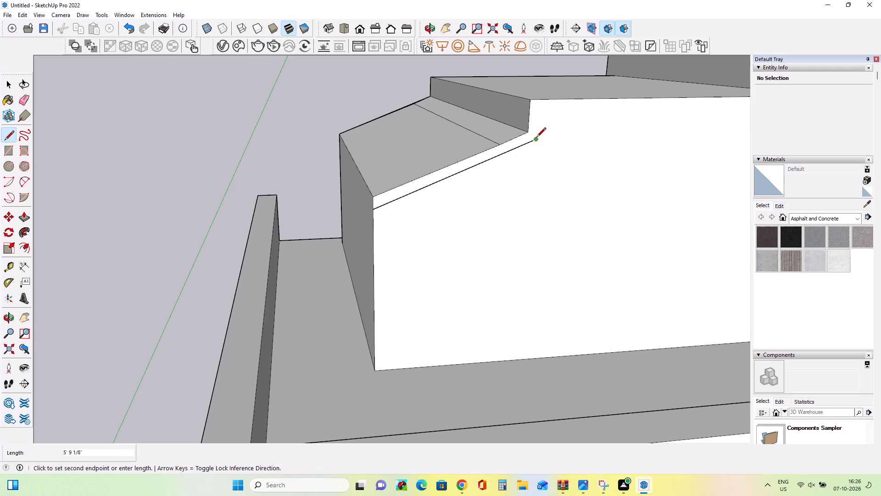
left_click(538, 113)
scroll(573, 111, "down", 8)
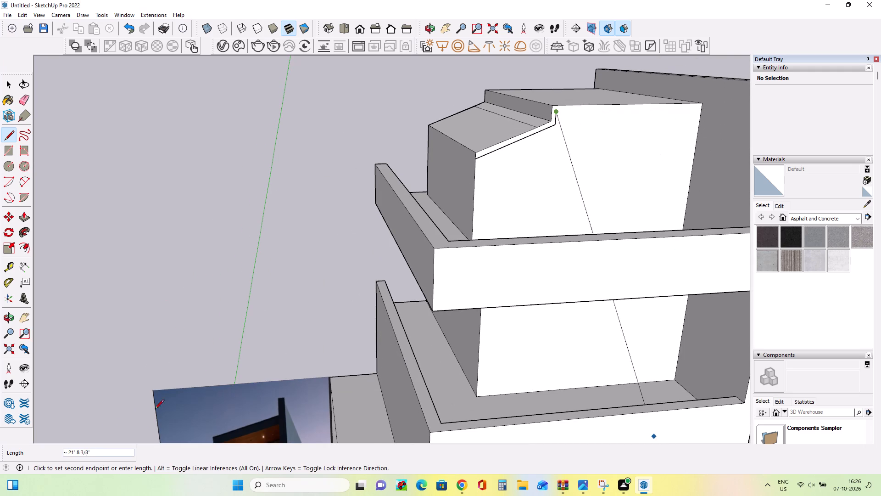
left_click(703, 110)
Pull the narrow roof strip on the third-story front face outward about 1' 7 1/8" as an overhang.
middle_click_drag(697, 120, 622, 129)
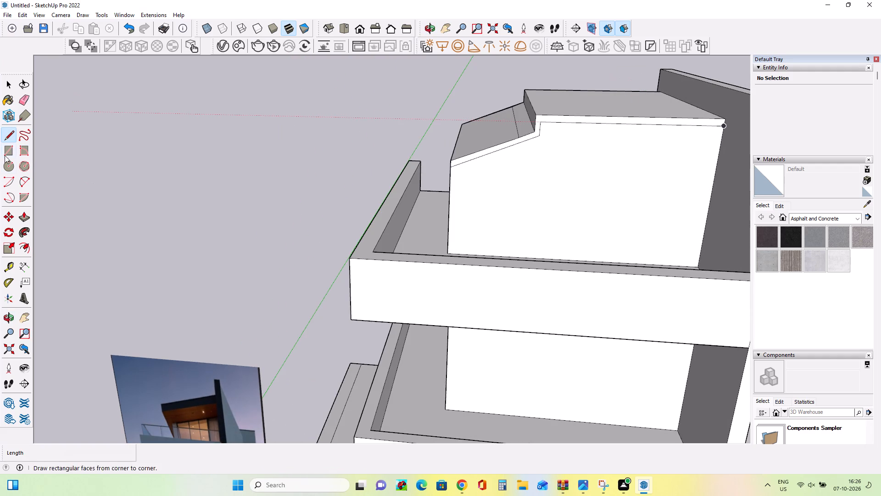
left_click(25, 217)
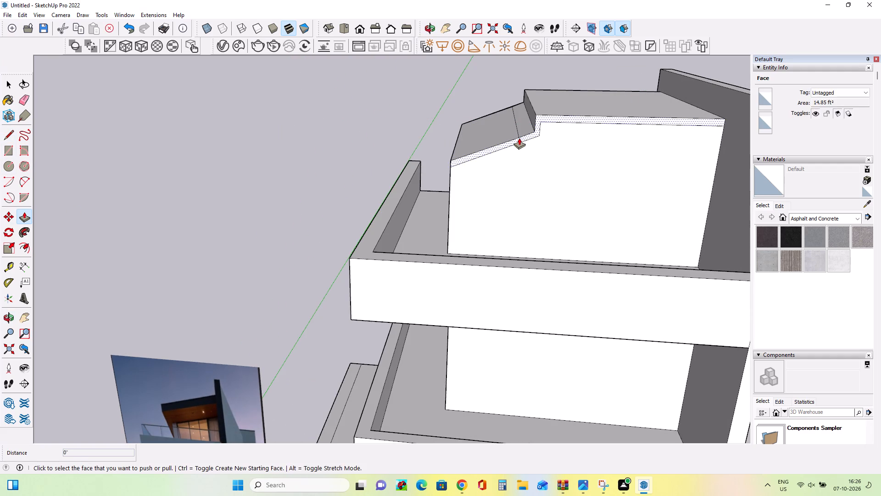
left_click(519, 138)
left_click(522, 142)
Raise the main sloped face of the third-story roof slab about 5 3/16".
middle_click_drag(560, 186, 553, 118)
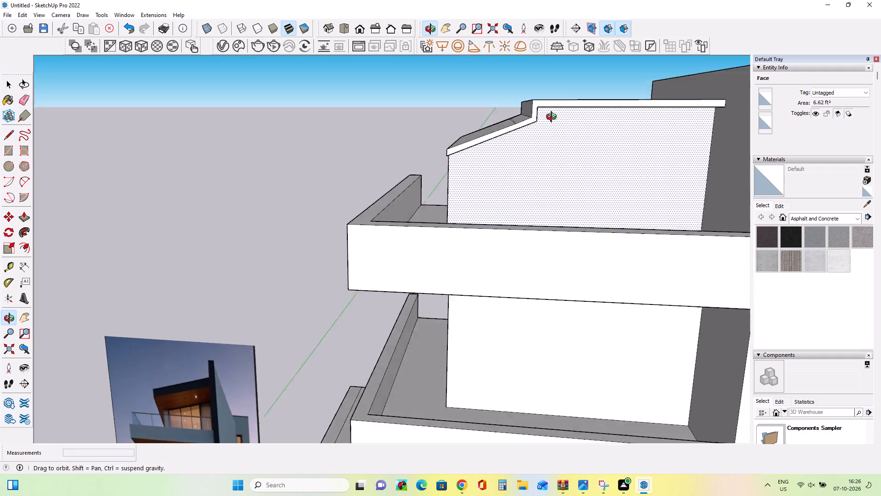
middle_click_drag(553, 118, 535, 118)
middle_click_drag(481, 116, 609, 168)
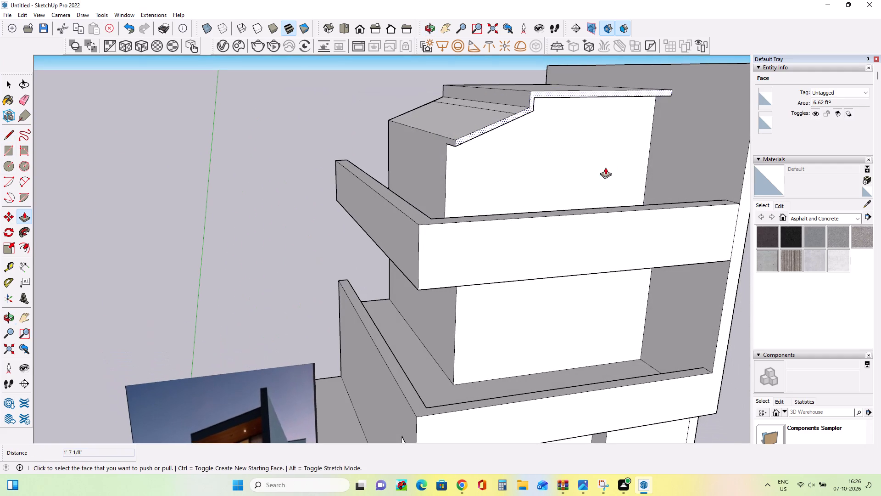
middle_click_drag(480, 139, 488, 155)
middle_click(488, 156)
left_click(480, 125)
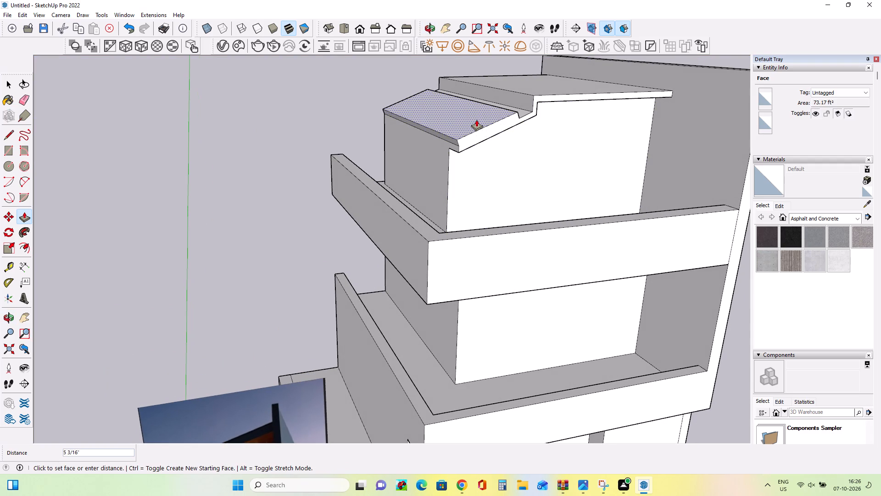
left_click(477, 121)
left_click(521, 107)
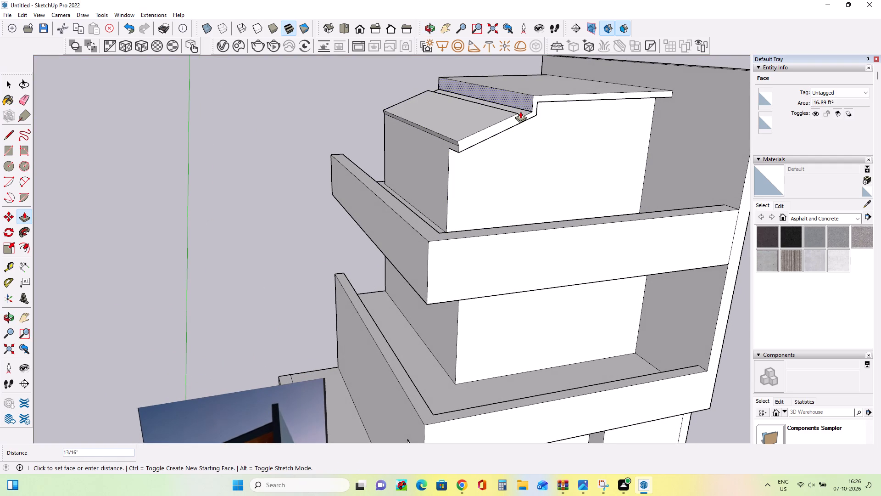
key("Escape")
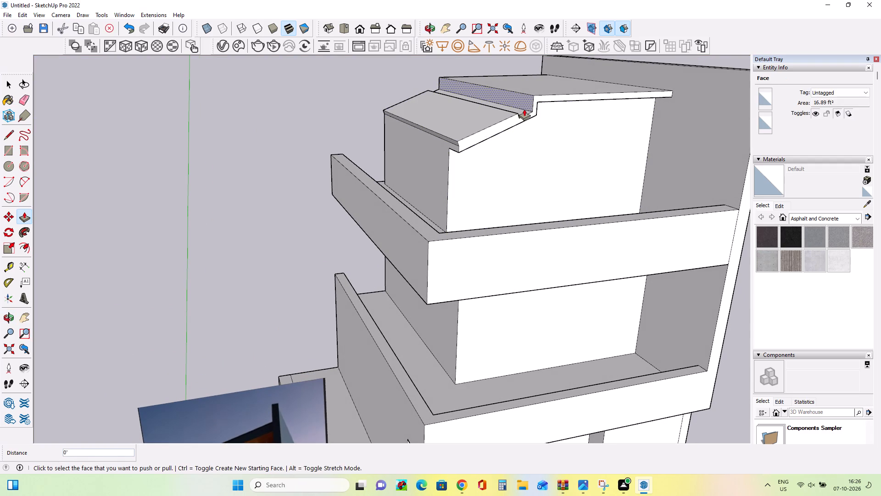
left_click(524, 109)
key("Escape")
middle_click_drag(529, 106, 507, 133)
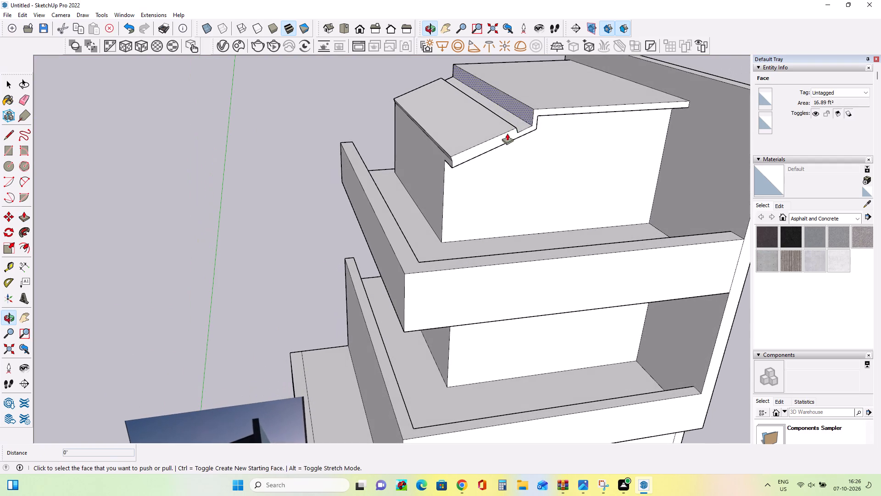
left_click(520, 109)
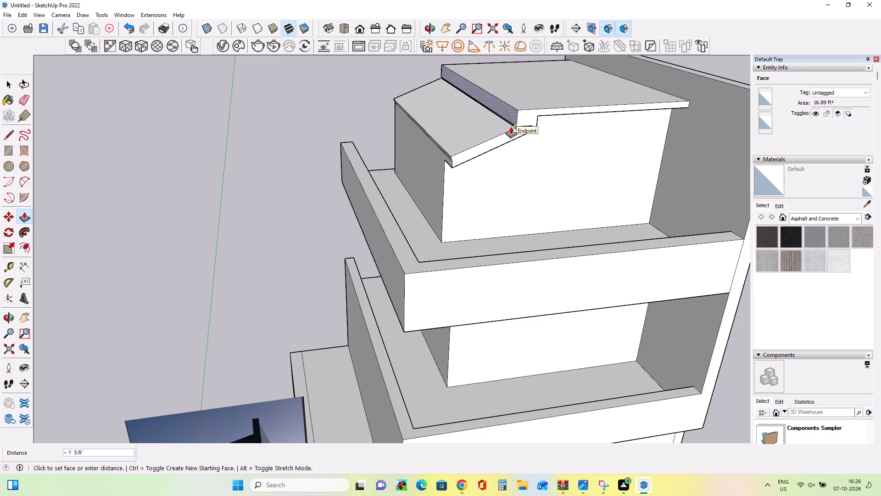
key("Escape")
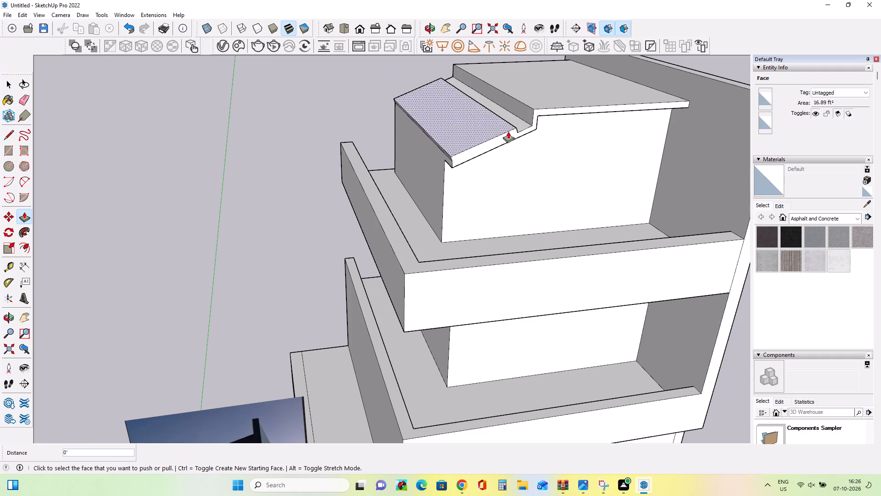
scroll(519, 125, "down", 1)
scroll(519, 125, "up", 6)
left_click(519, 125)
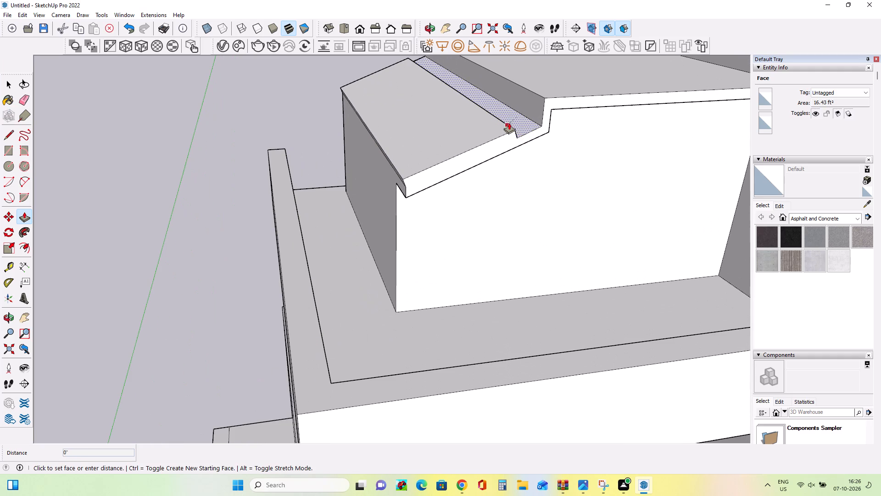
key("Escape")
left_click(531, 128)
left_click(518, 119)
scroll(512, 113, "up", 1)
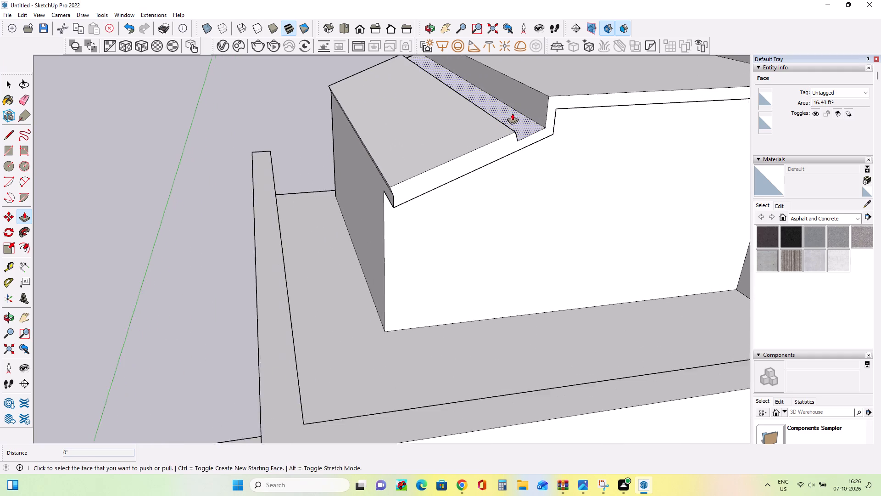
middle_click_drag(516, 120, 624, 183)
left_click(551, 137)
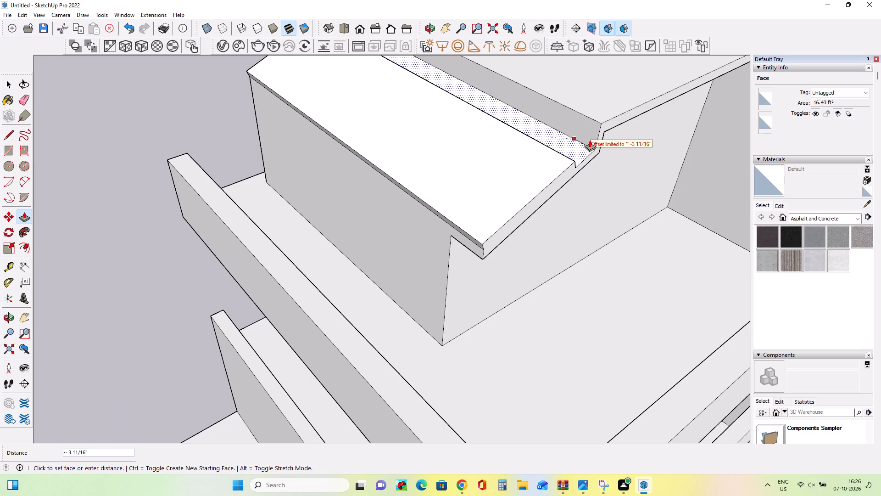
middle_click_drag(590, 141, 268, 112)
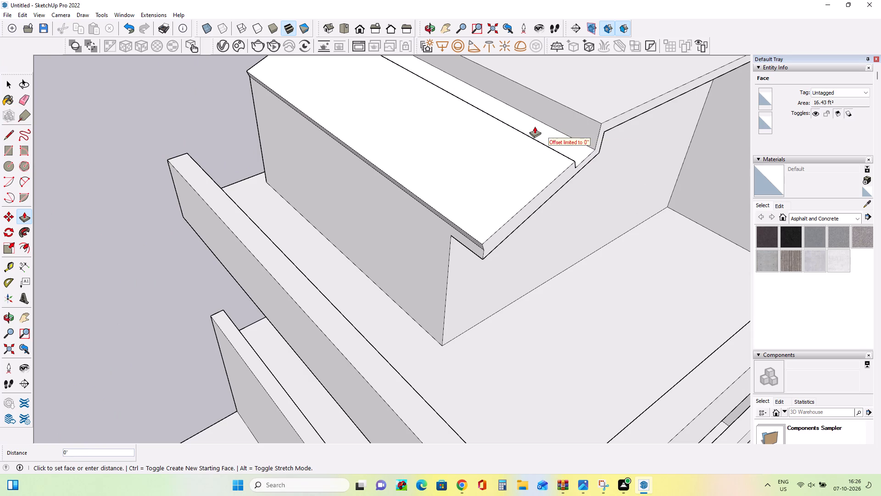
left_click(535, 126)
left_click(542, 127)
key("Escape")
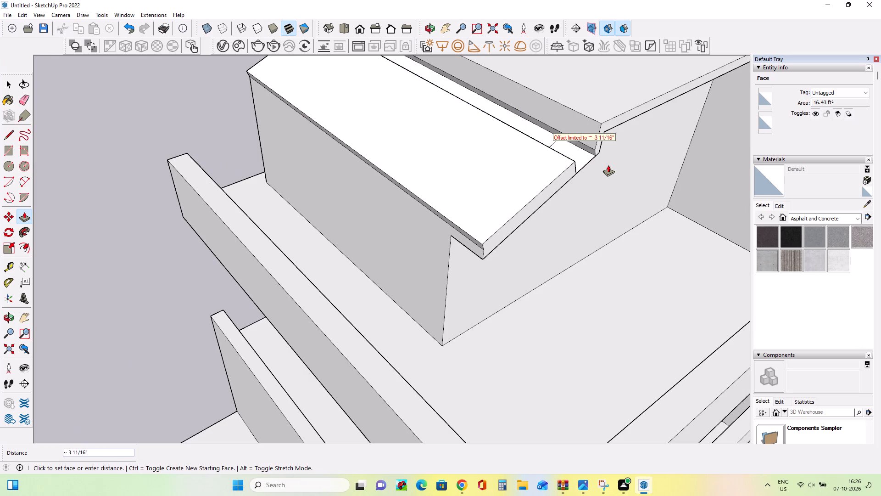
Push the sloped roof slab's narrow inner edge face about 3 3/4" away from the roof step, widening the groove.
middle_click_drag(635, 189, 307, 216)
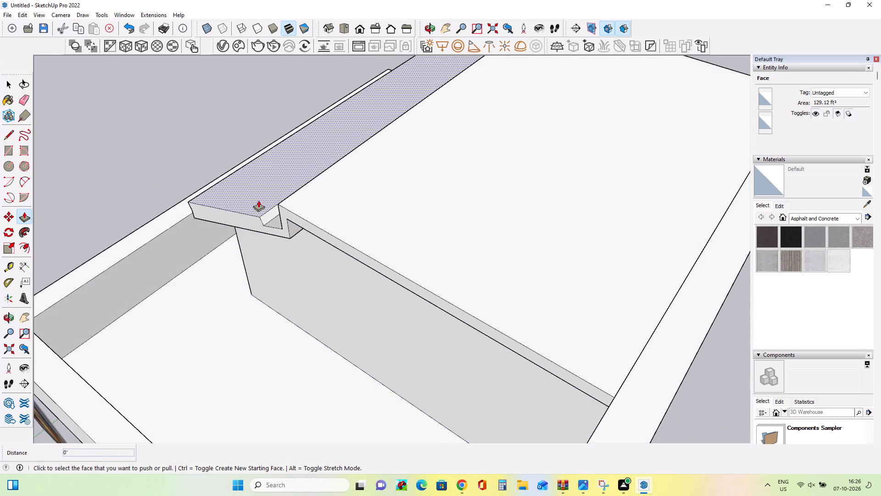
scroll(261, 200, "up", 4)
middle_click_drag(296, 228, 320, 239)
left_click(272, 242)
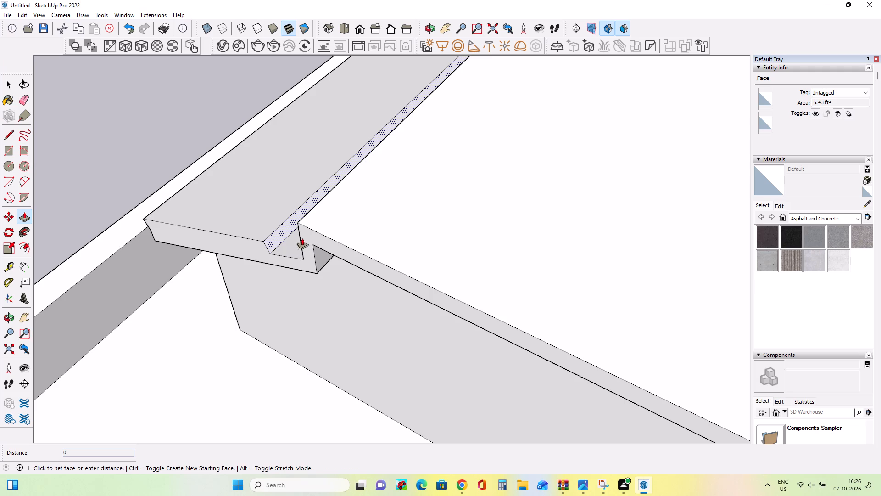
left_click(276, 237)
left_click(273, 240)
middle_click_drag(277, 237, 424, 197)
middle_click_drag(342, 217, 412, 225)
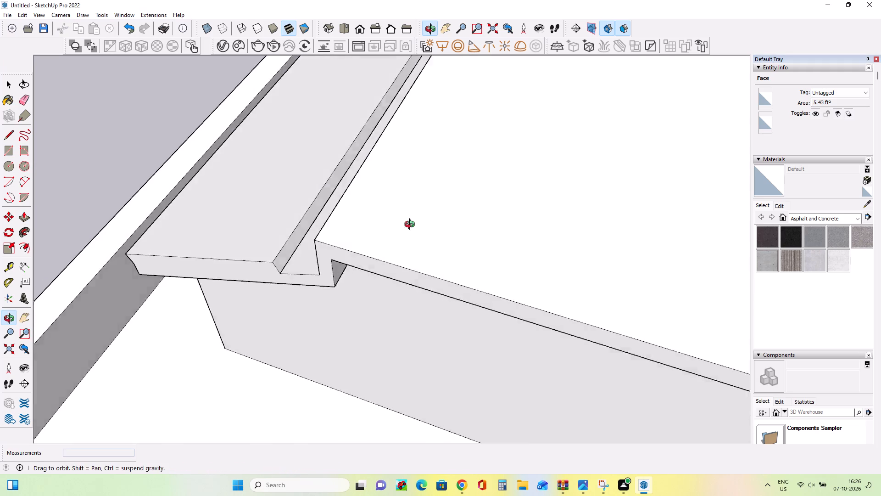
middle_click_drag(412, 225, 413, 226)
scroll(310, 236, "up", 3)
left_click(290, 245)
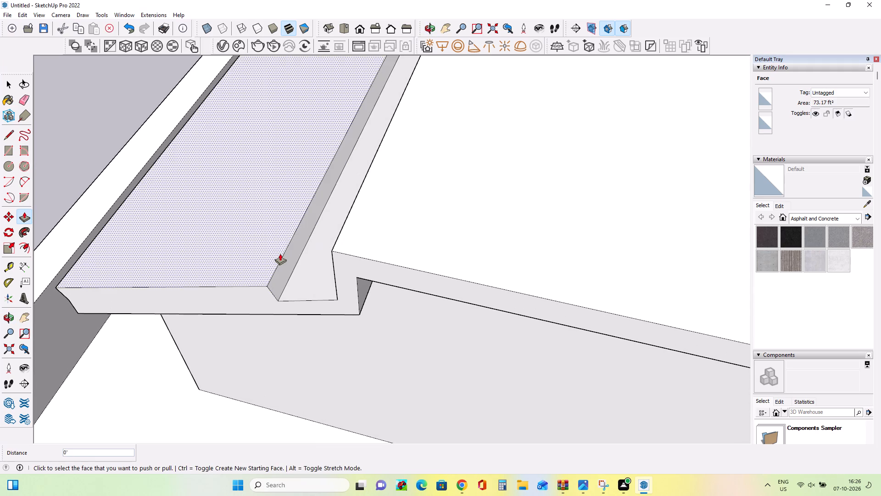
left_click(285, 260)
left_click(268, 262)
scroll(329, 274, "up", 1)
middle_click_drag(332, 275, 364, 276)
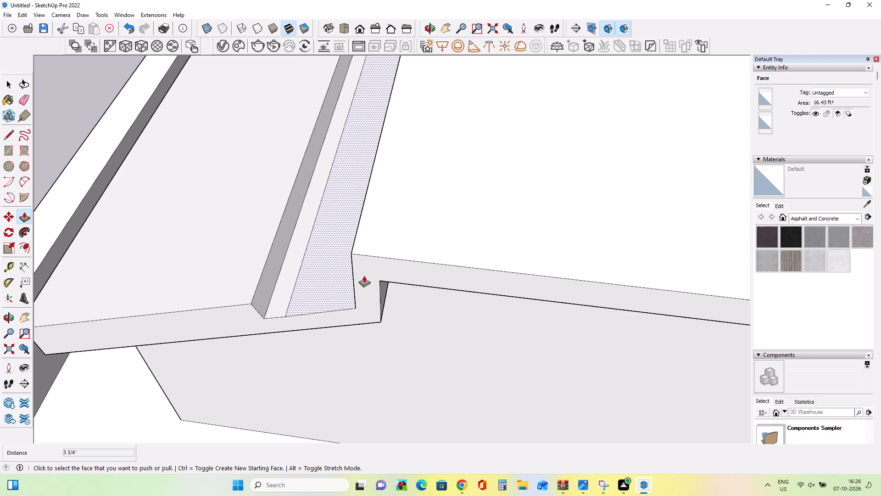
Erase the lengthwise edge line running along the floor of the groove between the sloped slab and the roof step.
left_click(28, 95)
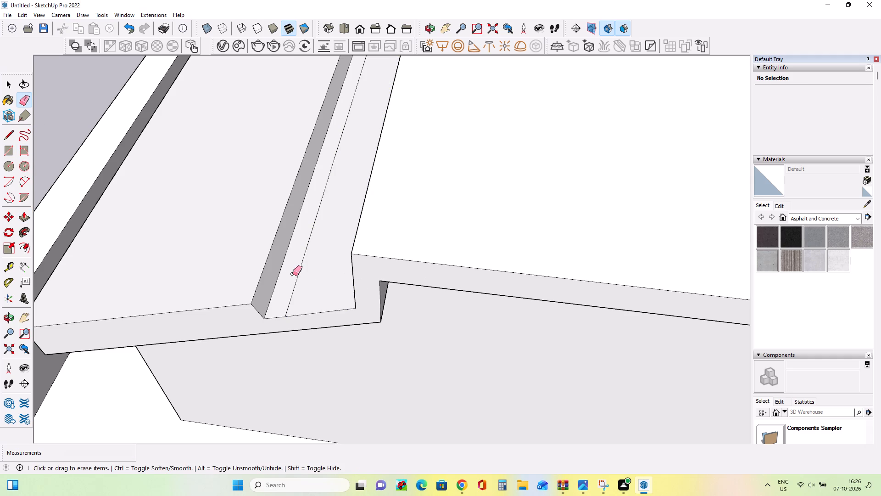
left_click(296, 280)
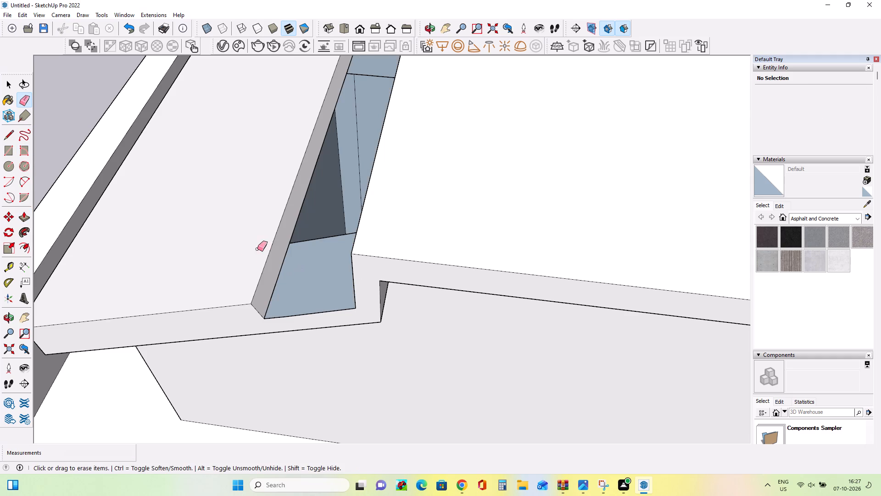
Pull the sloped slab's inner edge face about 3 3/4" toward the roof step to narrow the open groove.
left_click(25, 217)
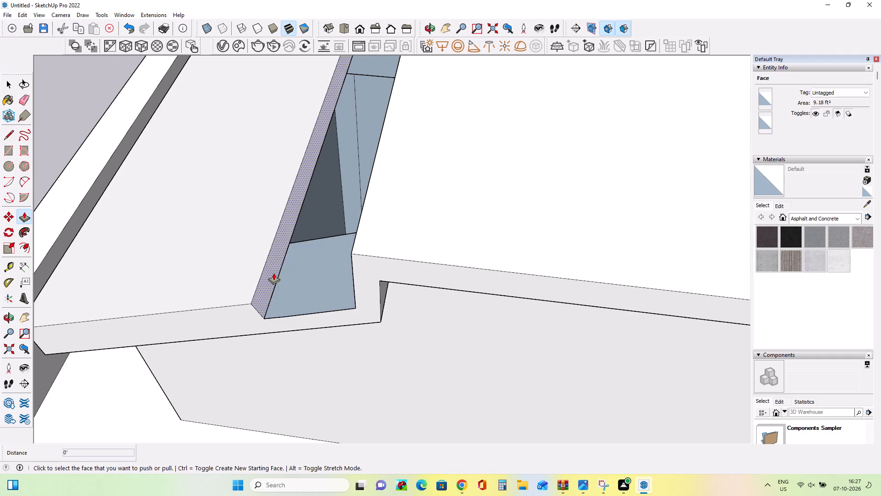
left_click(273, 273)
left_click(385, 270)
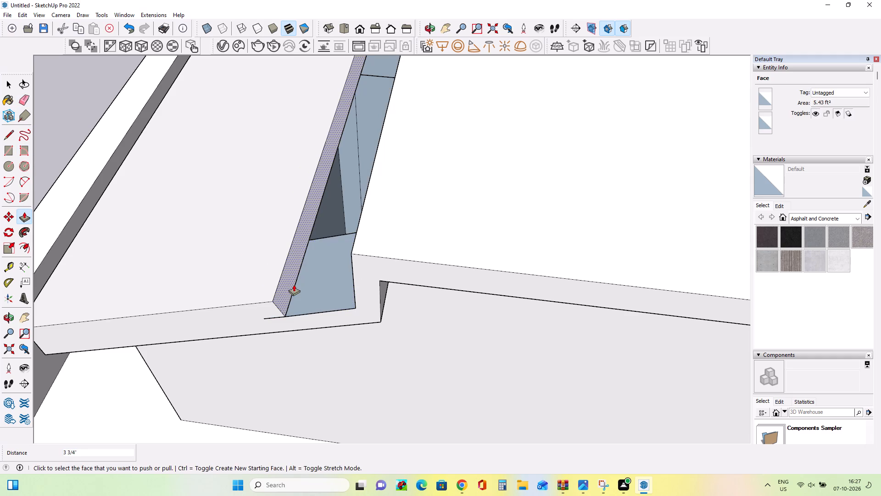
left_click(294, 284)
left_click(288, 278)
left_click(279, 278)
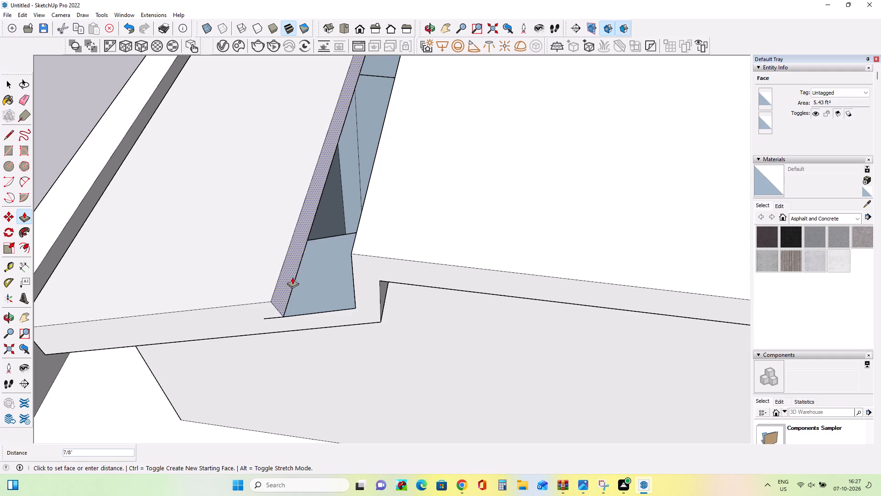
left_click_drag(282, 293, 356, 304)
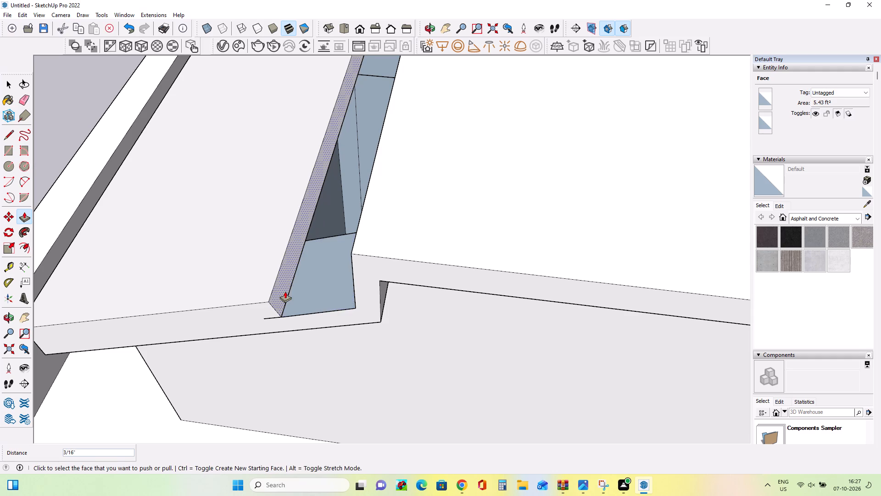
left_click(285, 291)
left_click(331, 287)
left_click(284, 286)
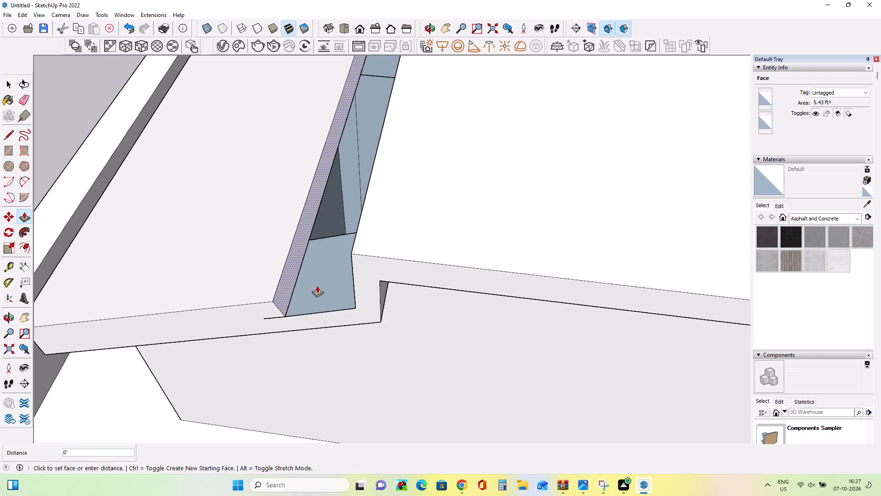
left_click(302, 285)
left_click(284, 291)
left_click(319, 287)
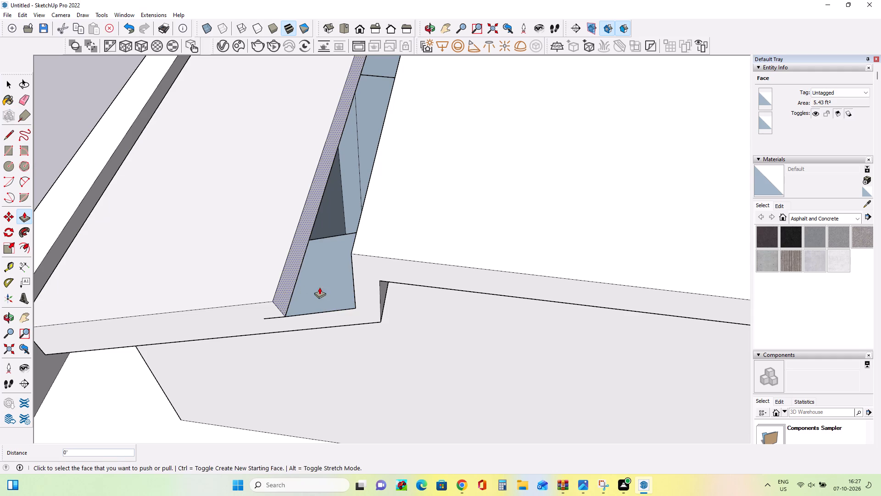
left_click(283, 287)
left_click(321, 285)
middle_click_drag(332, 291, 359, 213)
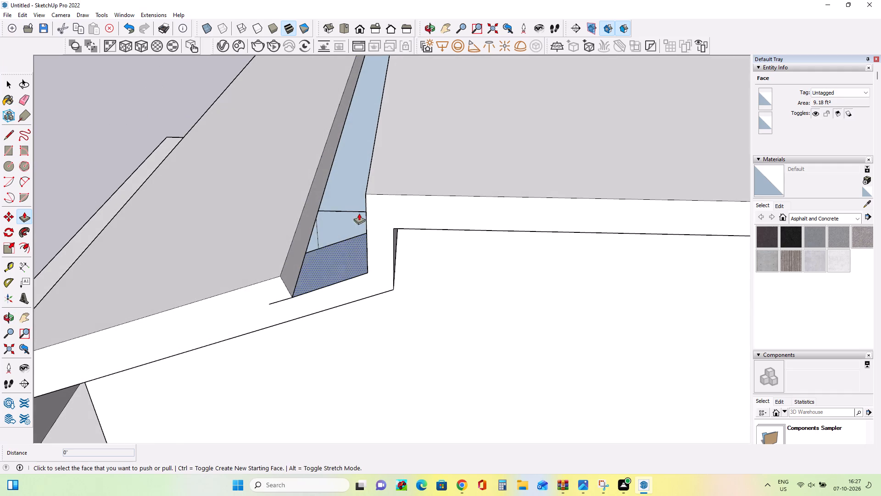
left_click(289, 271)
left_click(316, 269)
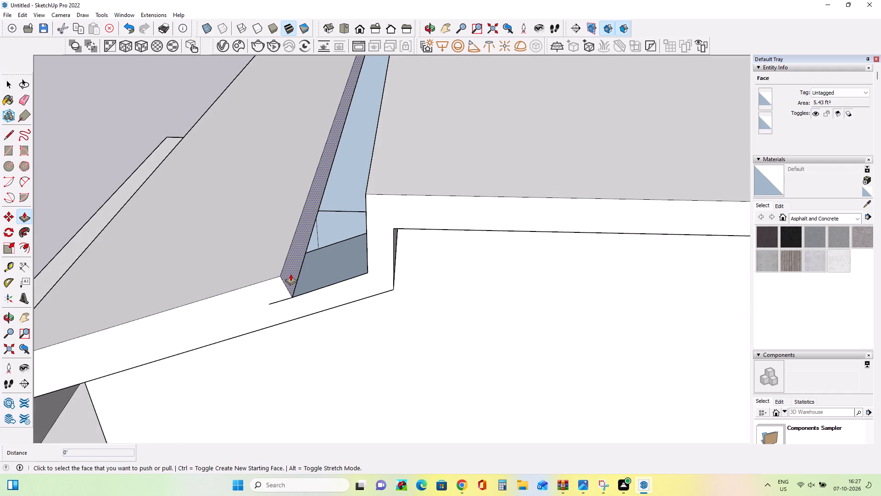
left_click(290, 274)
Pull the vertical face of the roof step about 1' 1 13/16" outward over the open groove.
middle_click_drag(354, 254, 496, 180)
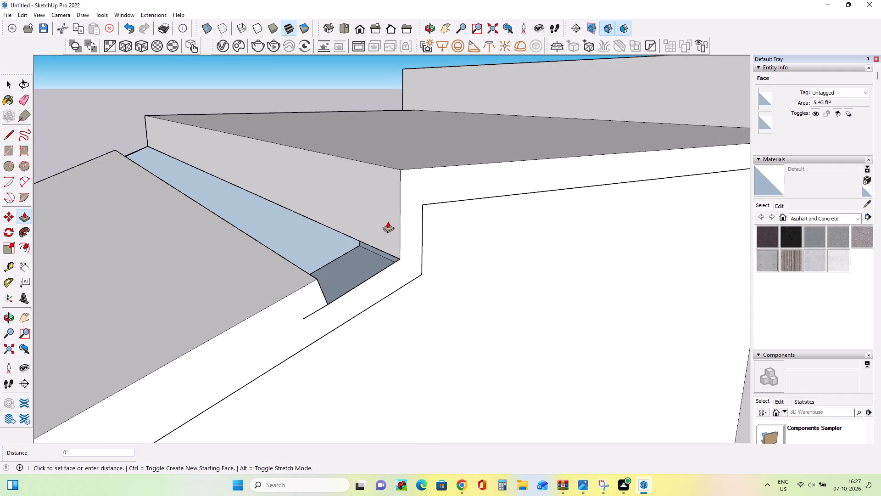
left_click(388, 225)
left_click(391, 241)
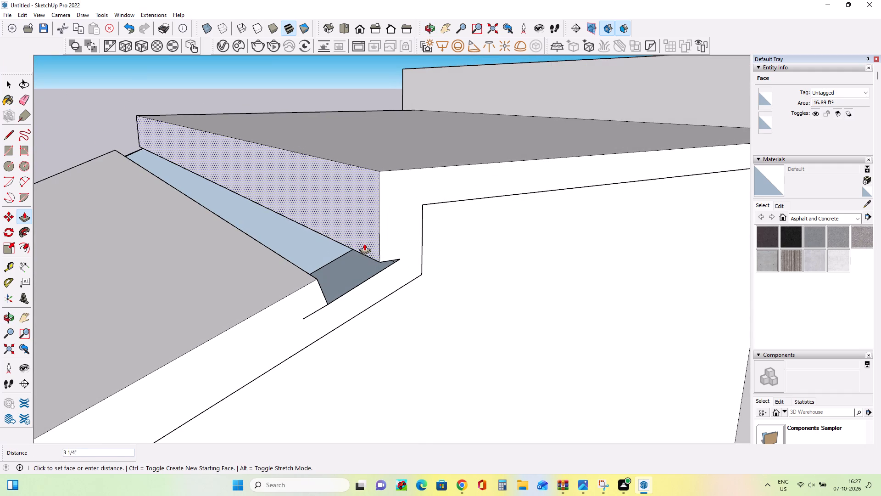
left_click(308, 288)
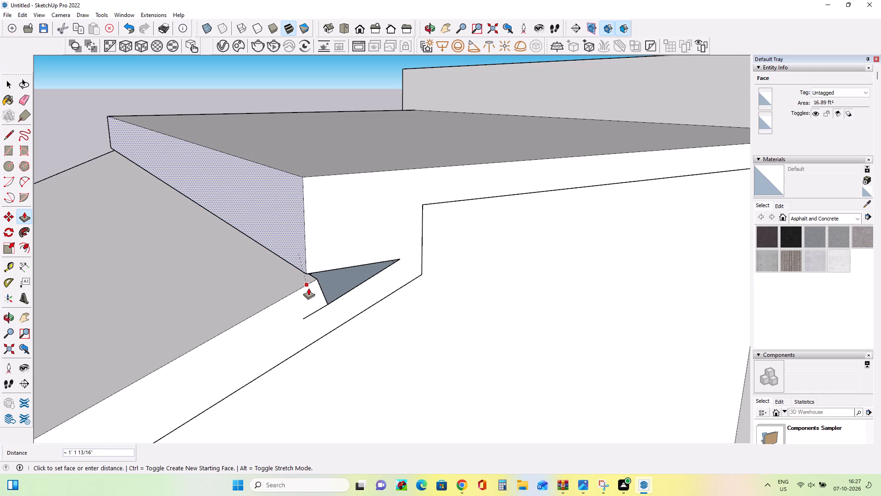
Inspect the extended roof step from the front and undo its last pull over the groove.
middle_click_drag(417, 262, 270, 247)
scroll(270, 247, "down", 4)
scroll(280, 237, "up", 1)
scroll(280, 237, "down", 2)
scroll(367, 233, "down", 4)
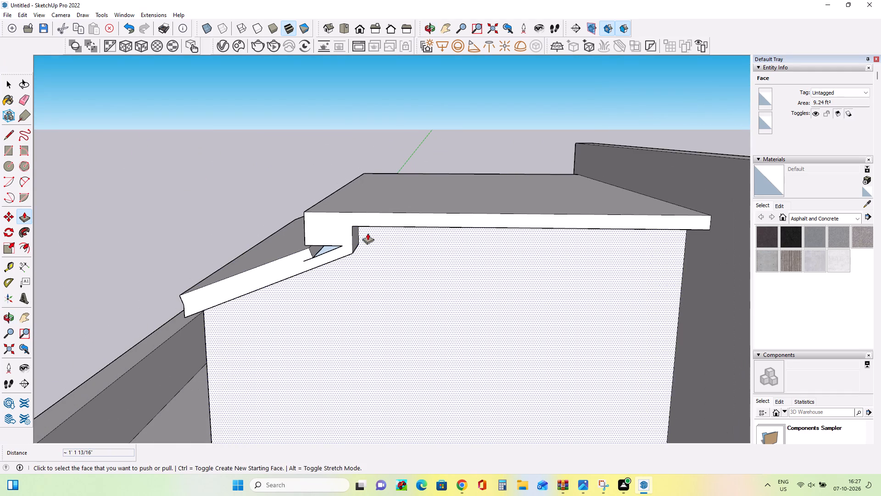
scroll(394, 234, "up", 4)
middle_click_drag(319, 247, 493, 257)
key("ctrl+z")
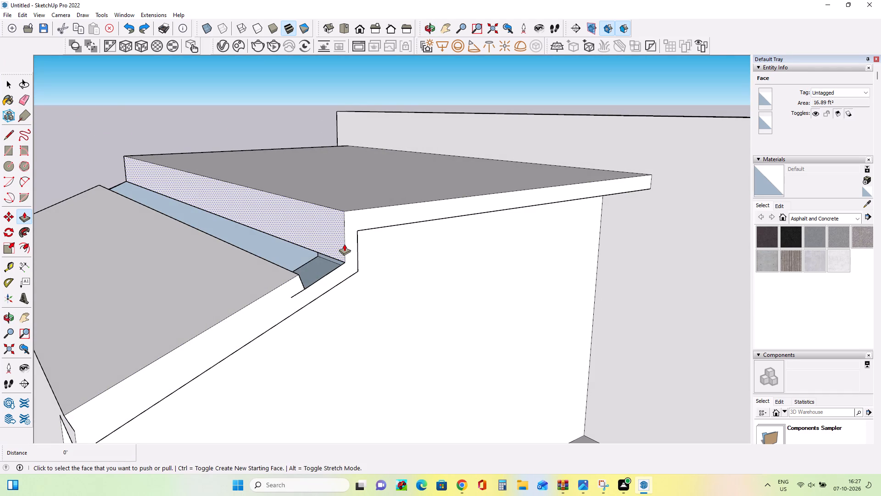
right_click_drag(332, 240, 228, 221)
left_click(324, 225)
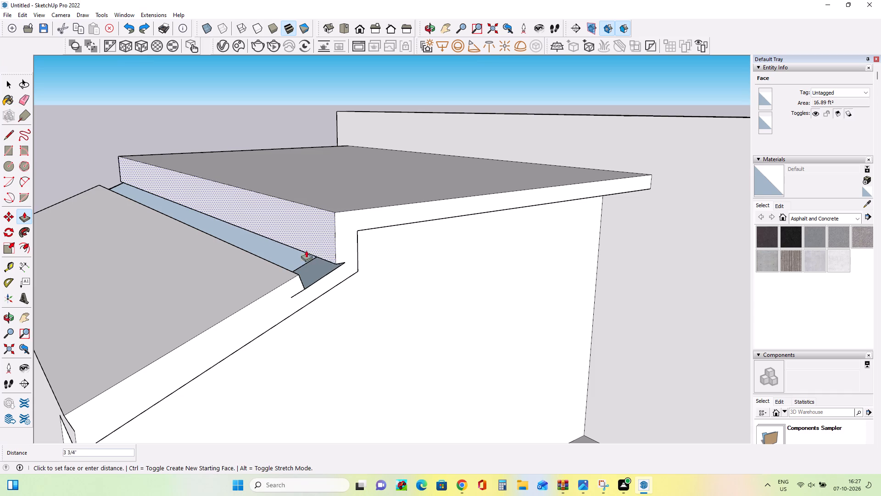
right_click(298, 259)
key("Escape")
Push the sloped slab's inner edge face about 3/8" away from the roof step.
middle_click_drag(387, 268, 348, 282)
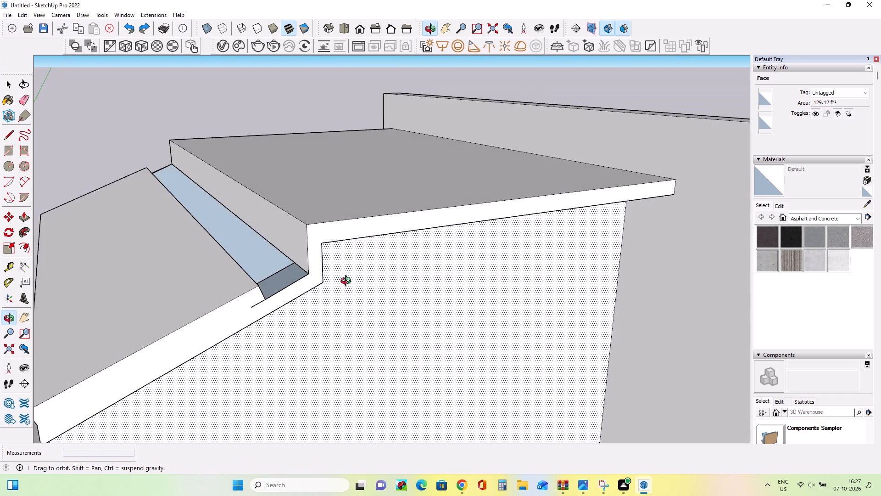
middle_click_drag(348, 282, 268, 299)
left_click(206, 276)
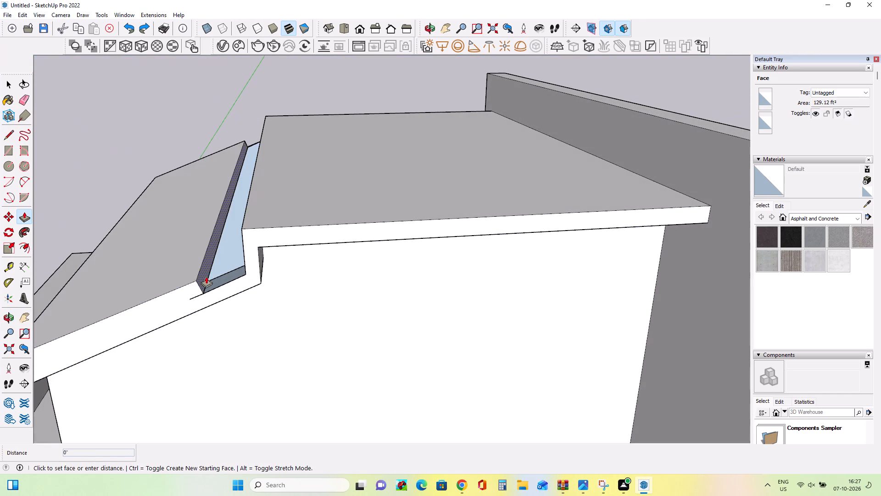
left_click(205, 277)
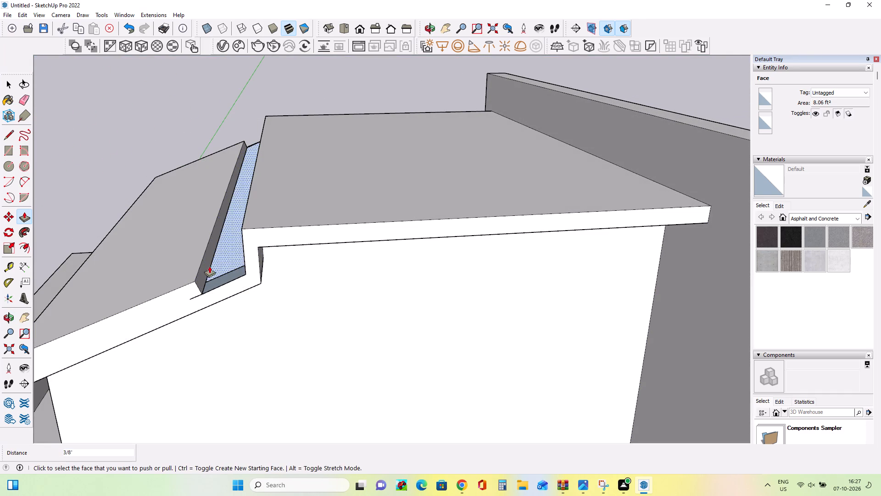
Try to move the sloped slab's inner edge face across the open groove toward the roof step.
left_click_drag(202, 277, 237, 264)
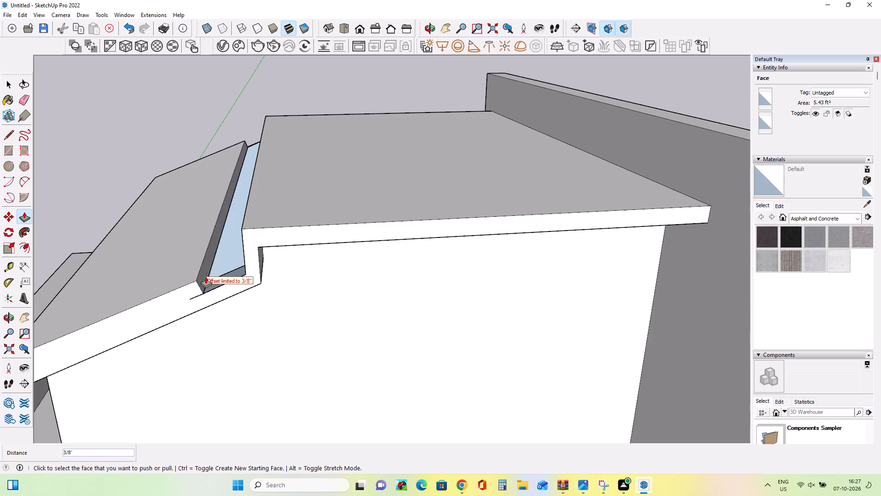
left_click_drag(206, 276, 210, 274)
Undo the recent push/pull edits around the groove, back to before the groove floor was opened.
key("ctrl+z")
key("ctrl+z")
key("ctrl+z")
key("ctrl+z")
key("ctrl+z")
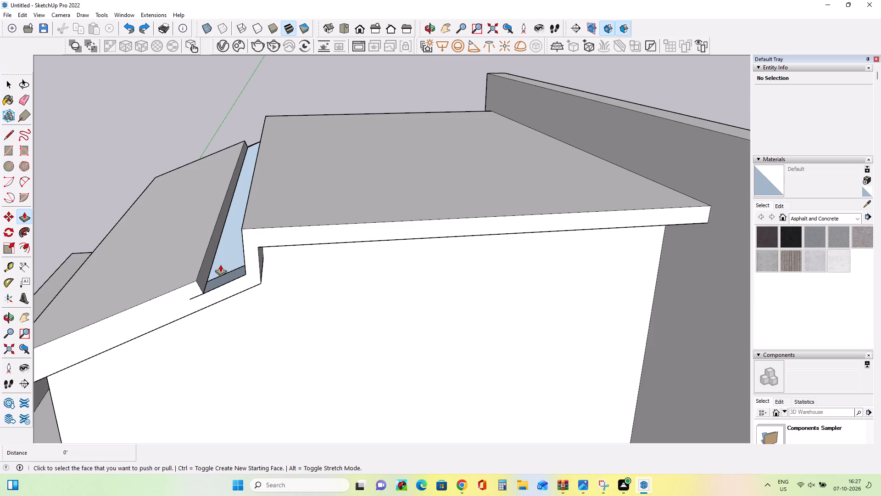
key("ctrl+z")
key("ctrl+z")
key("ctrl+z")
key("ctrl+z")
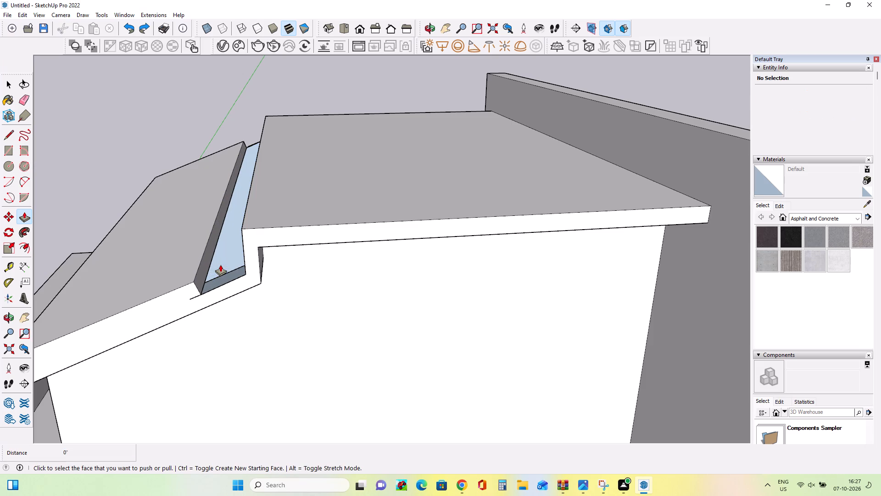
key("ctrl+z")
key("ctrl+z")
key("ctrl+z")
key("ctrl+z")
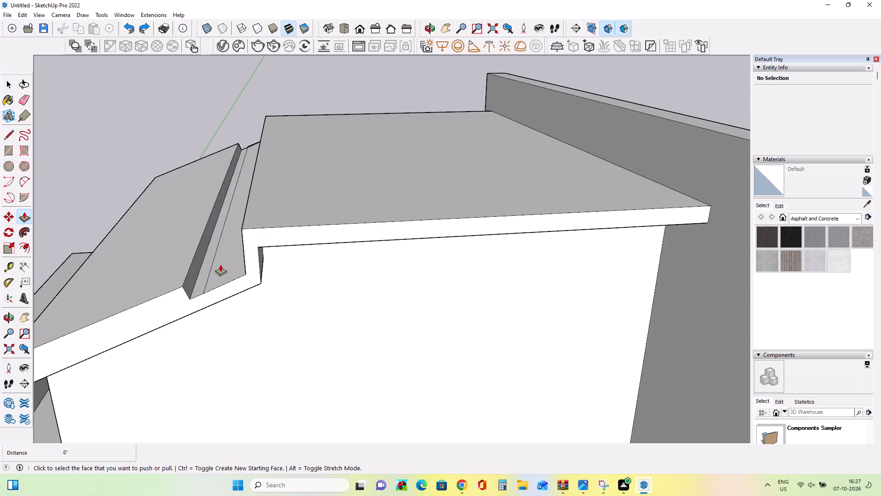
Draw a line lengthwise across the roof step's vertical face between the midpoints of its short edges.
middle_click_drag(251, 252, 387, 215)
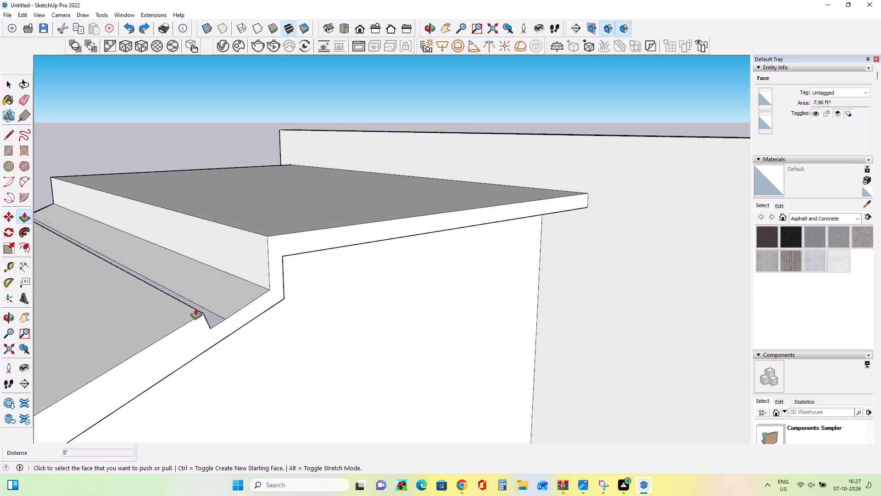
scroll(279, 293, "up", 2)
middle_click_drag(279, 293, 277, 299)
scroll(277, 299, "down", 1)
scroll(306, 257, "down", 2)
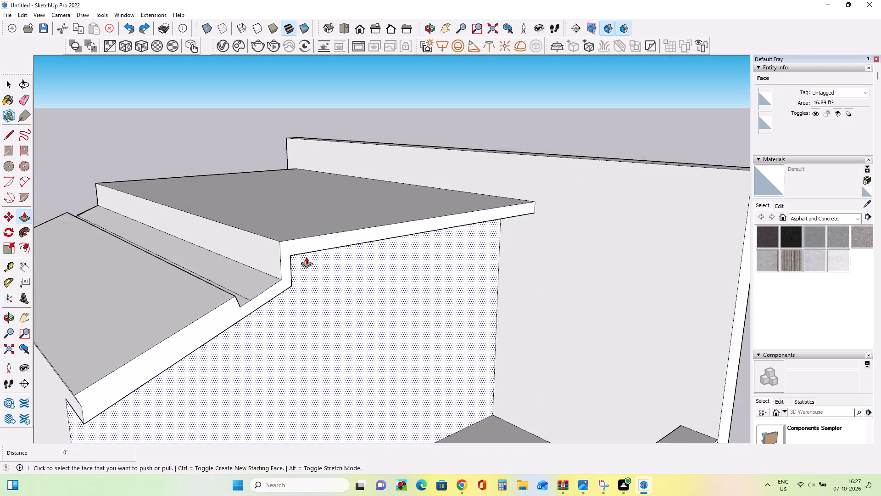
scroll(306, 257, "down", 5)
middle_click_drag(308, 263, 388, 300)
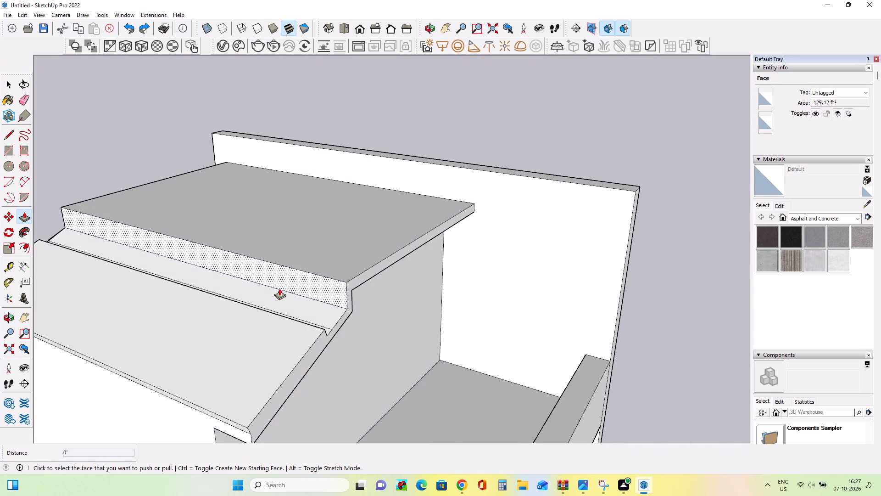
left_click(7, 134)
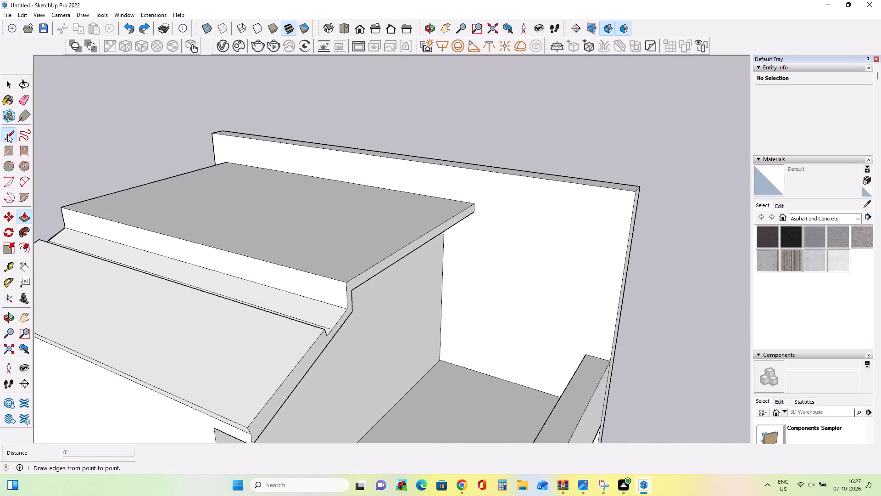
left_click(346, 301)
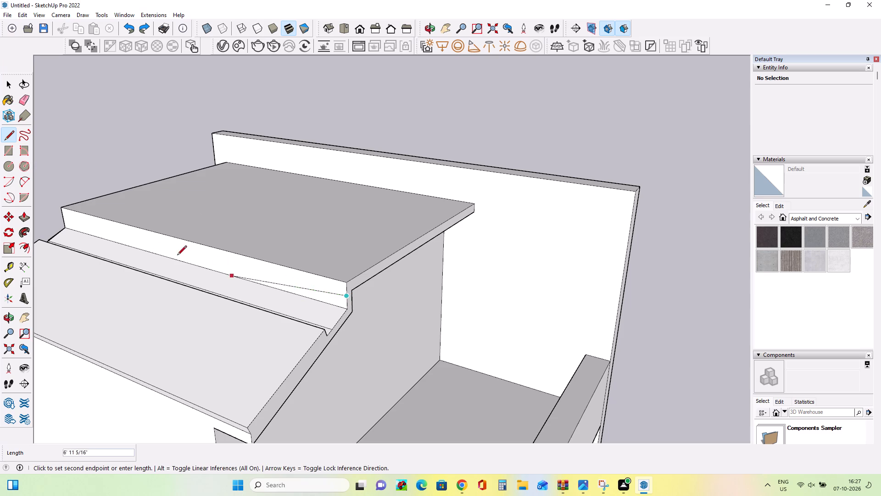
left_click(67, 219)
middle_click_drag(429, 303, 427, 305)
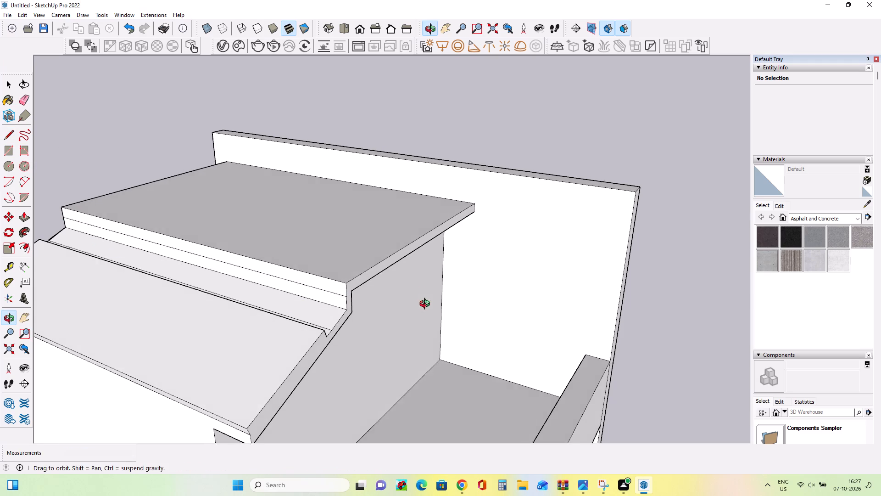
middle_click_drag(427, 305, 425, 307)
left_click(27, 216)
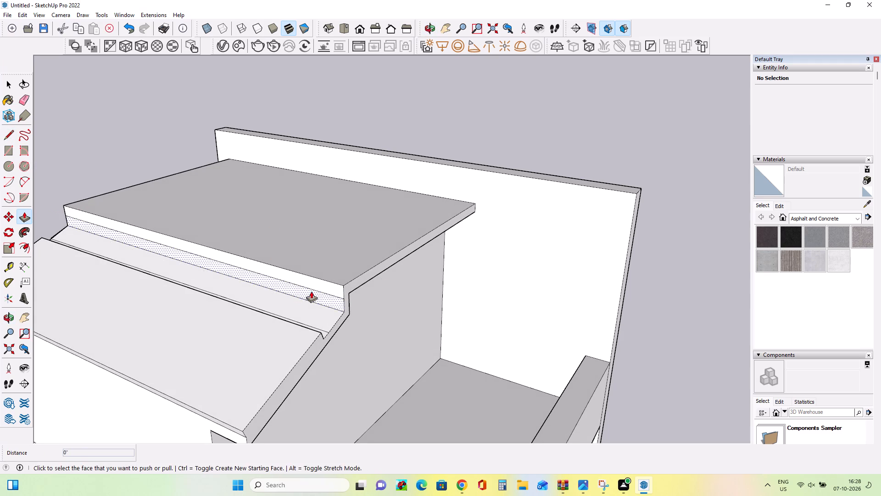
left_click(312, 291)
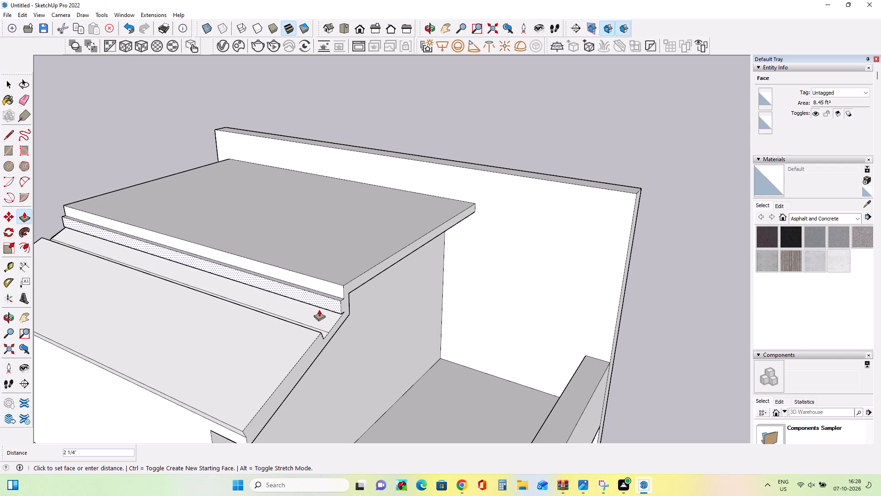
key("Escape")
Pull the sloped slab's inner edge face toward the roof step up to the seam line on the groove floor.
middle_click_drag(434, 339, 186, 337)
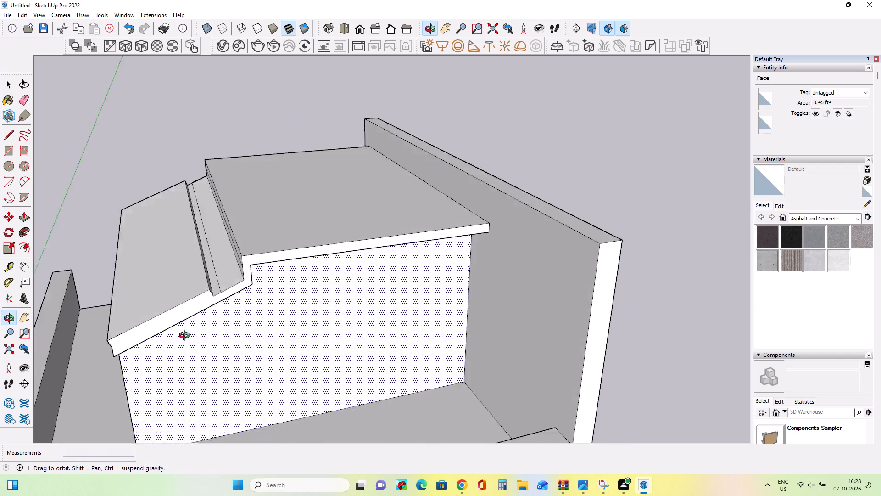
middle_click_drag(186, 337, 187, 327)
scroll(205, 243, "up", 8)
left_click(193, 269)
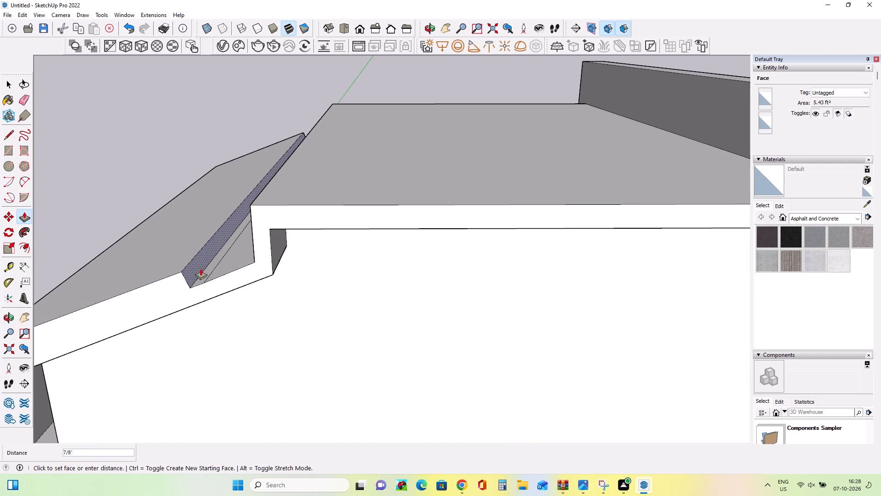
left_click(242, 260)
left_click(204, 265)
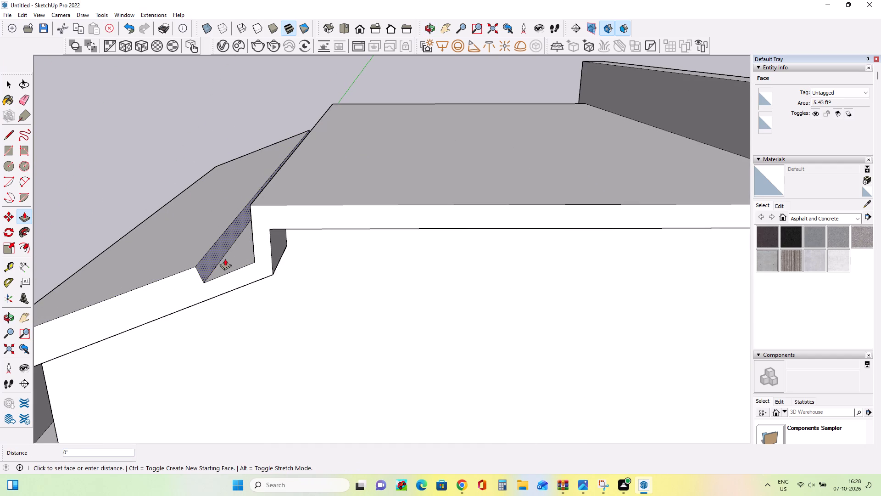
key("Escape")
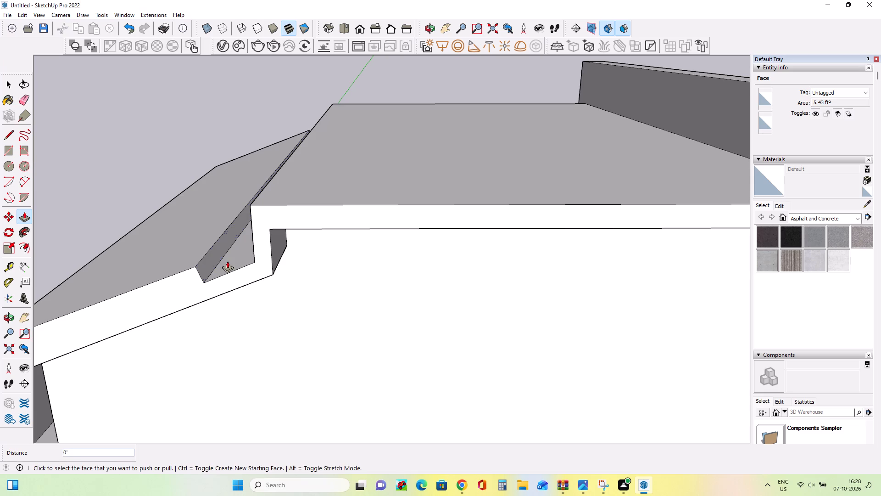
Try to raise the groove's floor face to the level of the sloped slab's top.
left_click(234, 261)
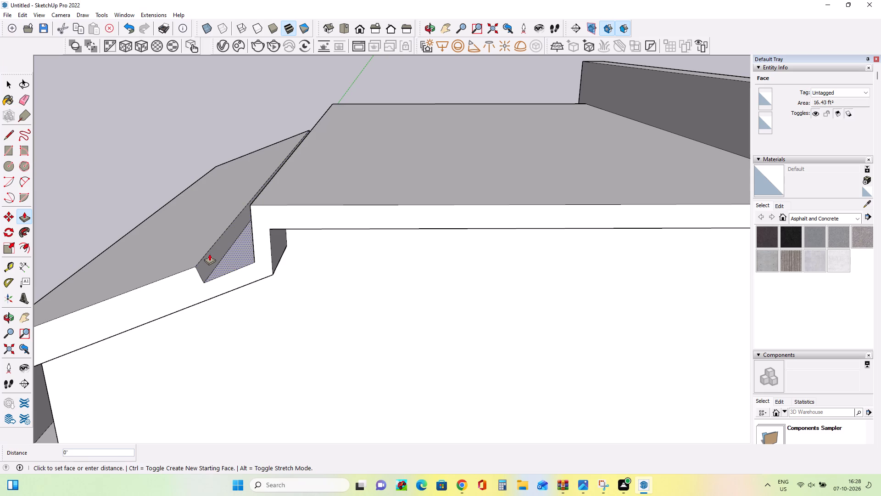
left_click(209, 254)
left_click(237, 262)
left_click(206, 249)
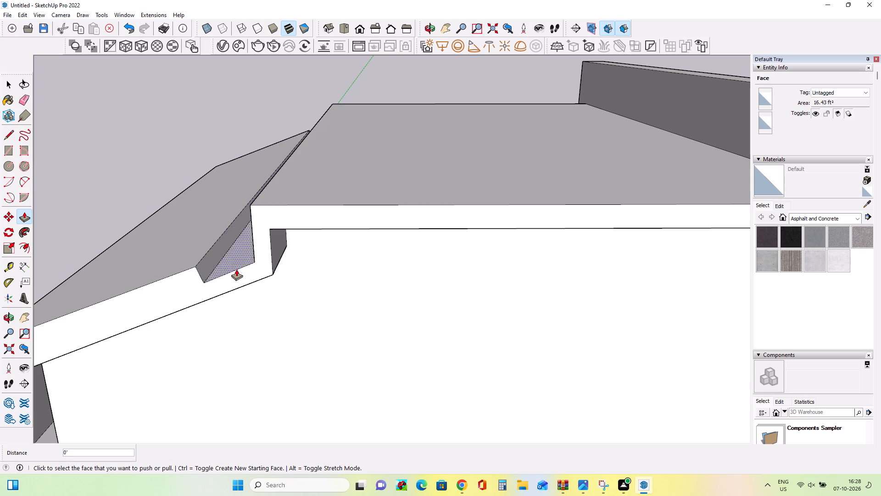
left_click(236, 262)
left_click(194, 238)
Push the sloped slab's top face down about 3 5/8" toward the level of the groove floor.
scroll(271, 254, "down", 8)
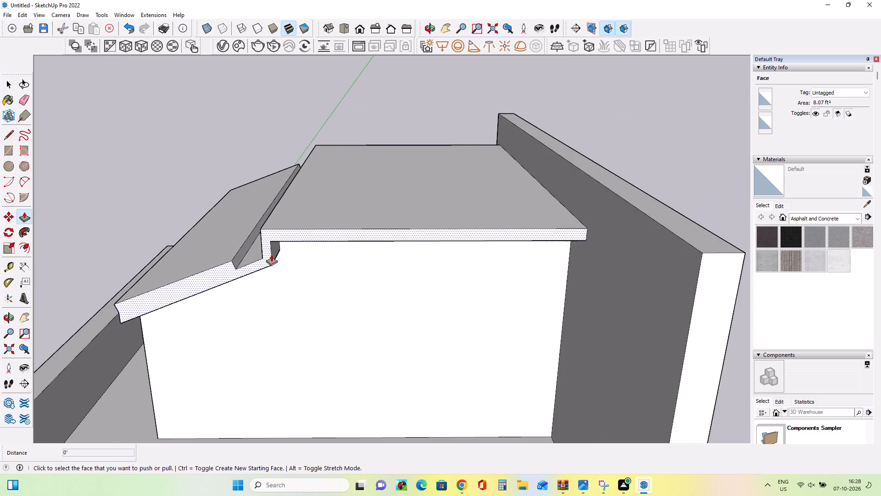
scroll(271, 254, "down", 4)
middle_click_drag(271, 254, 274, 237)
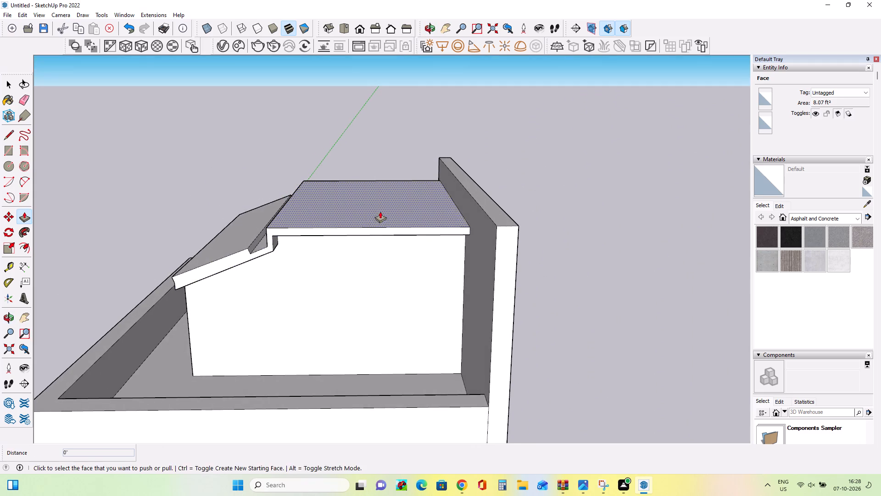
middle_click_drag(381, 214, 389, 239)
left_click(220, 263)
left_click(229, 276)
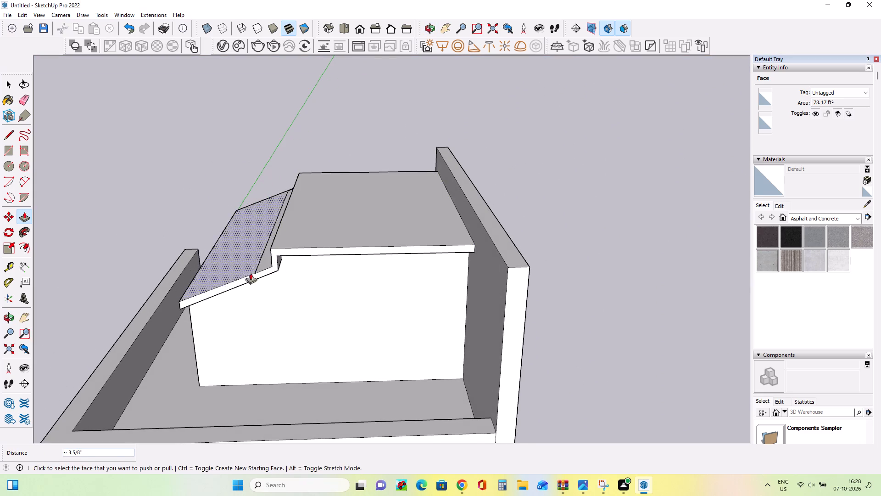
Push the raised flat roof section's top face down about 3 7/8".
left_click(324, 237)
left_click(325, 242)
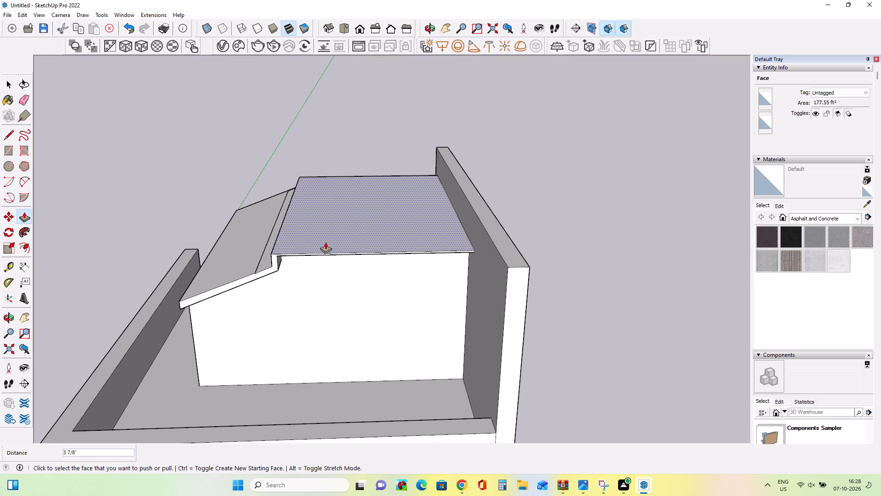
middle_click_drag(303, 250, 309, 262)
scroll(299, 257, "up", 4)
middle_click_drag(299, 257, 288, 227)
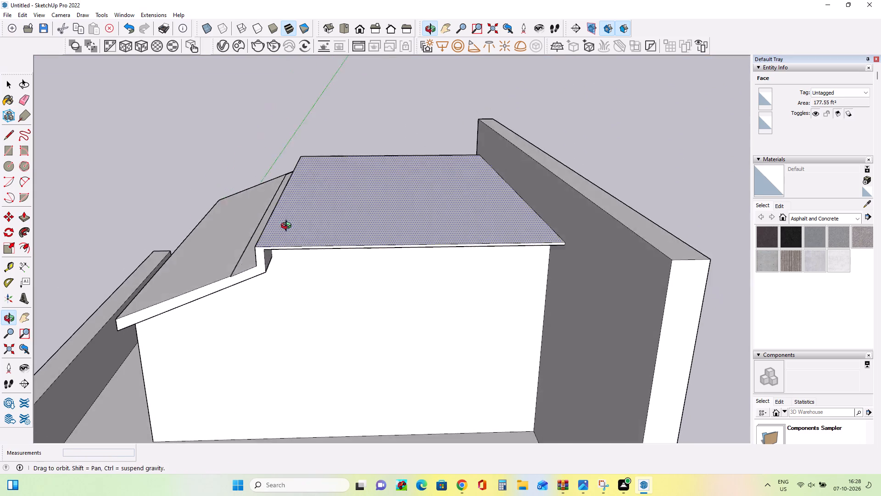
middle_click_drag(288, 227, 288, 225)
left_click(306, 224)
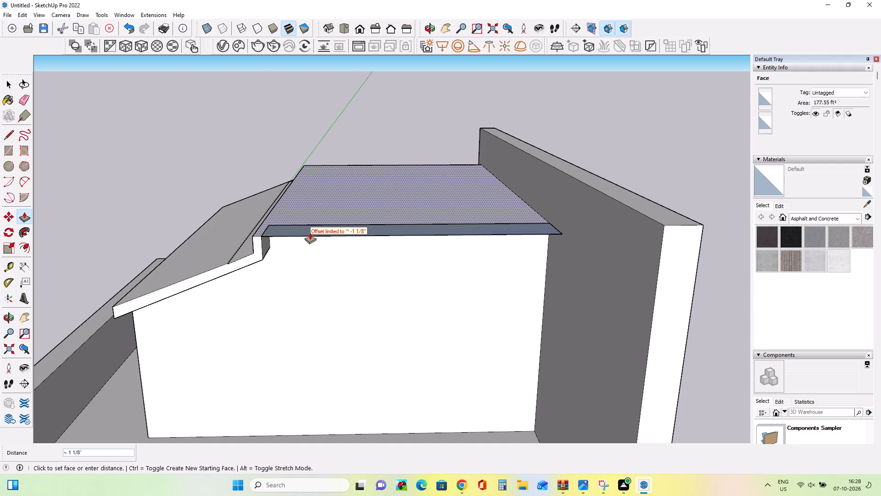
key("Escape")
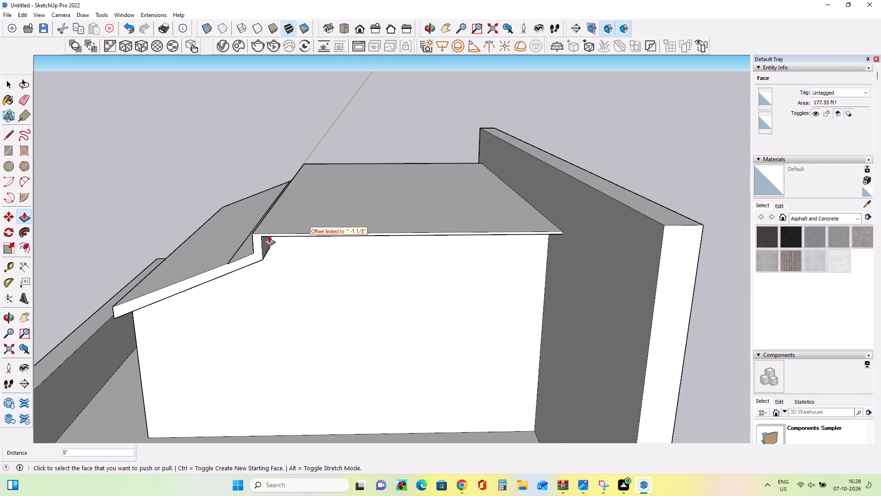
Draw a vertical line about 1 1/8" long on the roof's front edge, from the step's inner corner to the top edge.
scroll(269, 235, "up", 8)
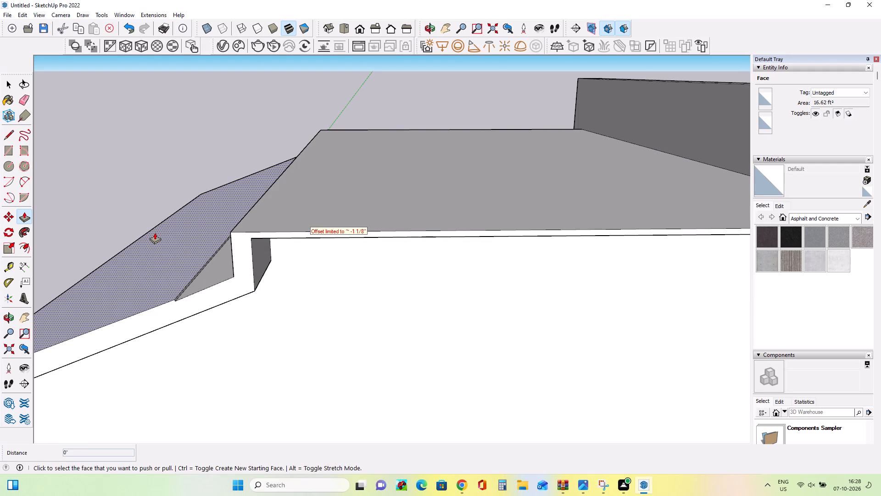
left_click(7, 134)
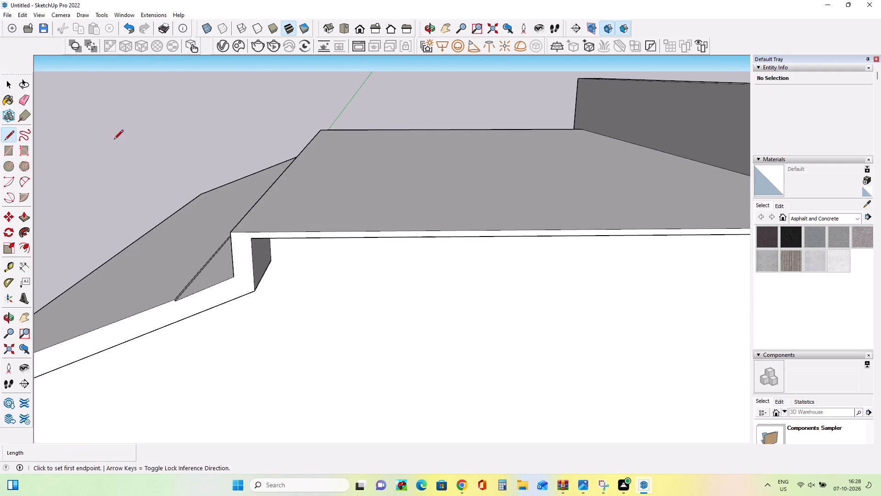
left_click(252, 239)
left_click(252, 233)
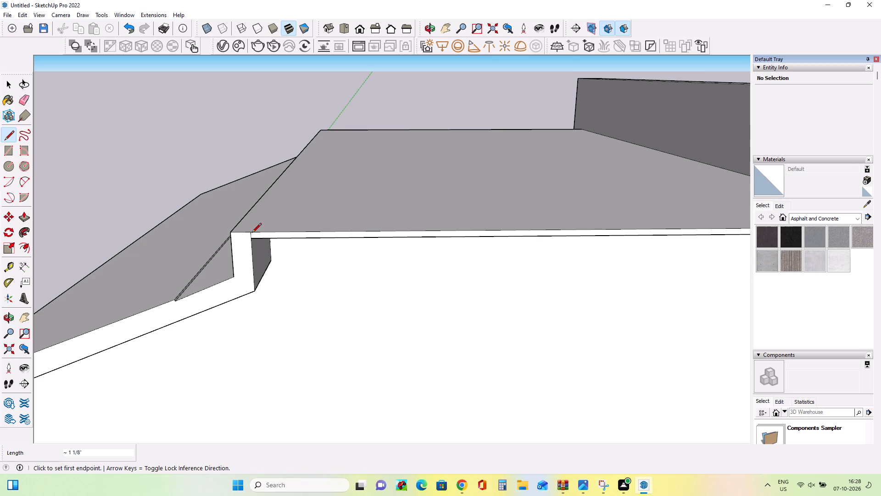
Push the flat roof section's thin front edge face back 1' 7 1/8" to the front wall.
left_click(26, 217)
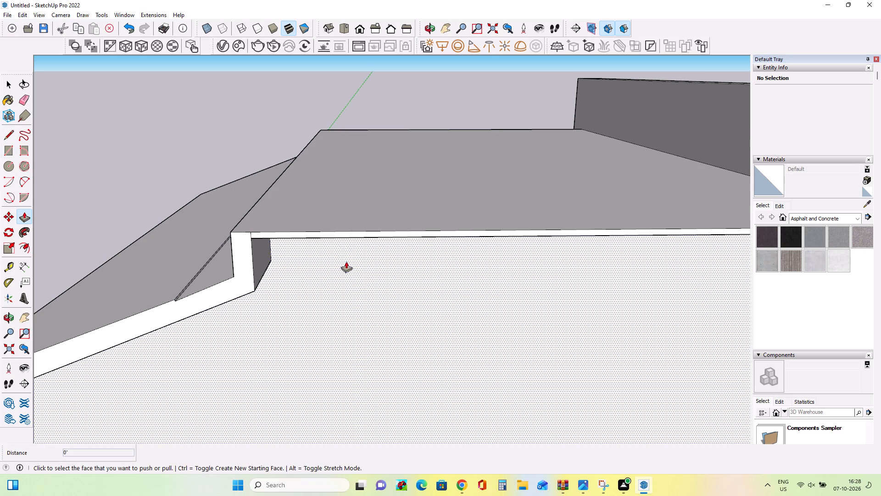
left_click(346, 233)
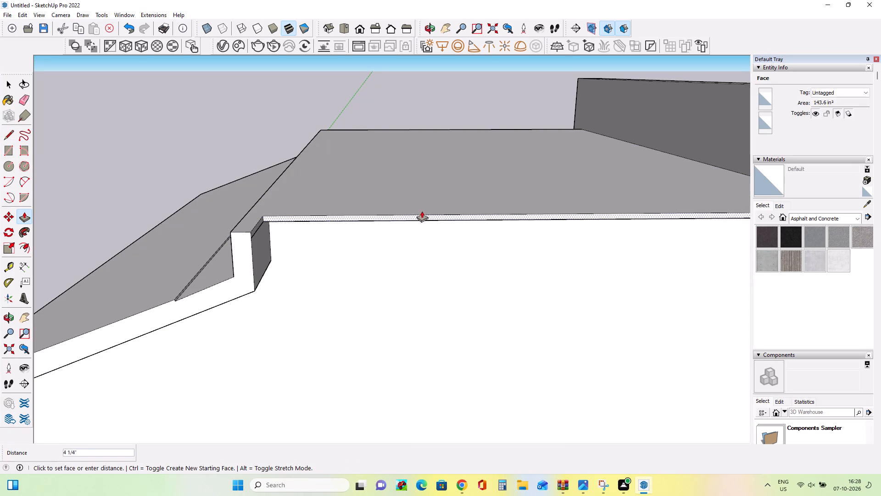
left_click(308, 169)
Push the front face of the roof step and sloped slab back about 1' 5" toward the front wall.
middle_click_drag(283, 271, 379, 244)
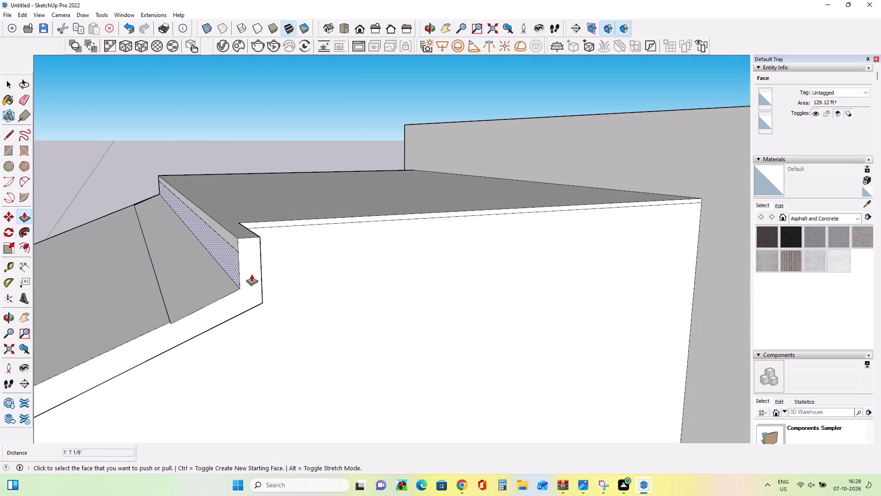
left_click(252, 274)
left_click(240, 249)
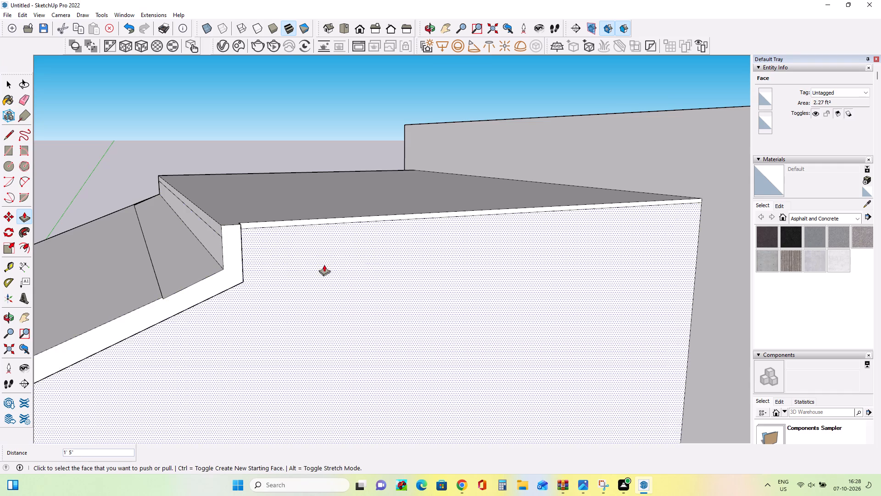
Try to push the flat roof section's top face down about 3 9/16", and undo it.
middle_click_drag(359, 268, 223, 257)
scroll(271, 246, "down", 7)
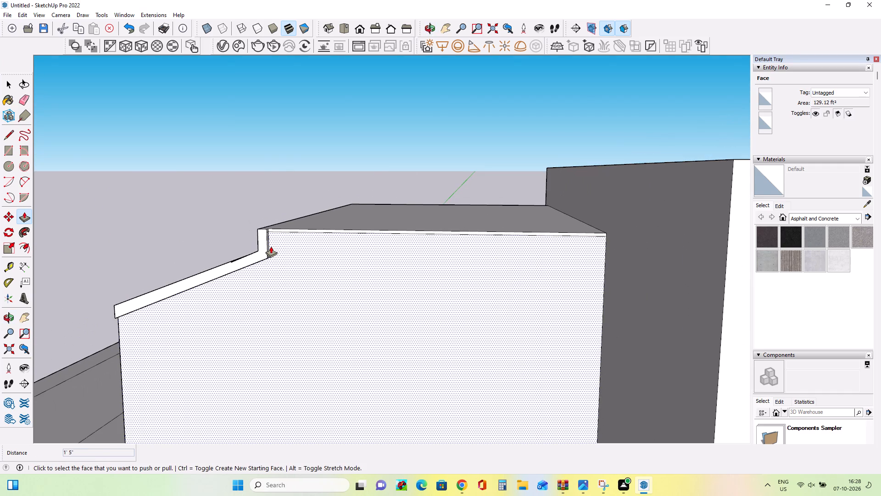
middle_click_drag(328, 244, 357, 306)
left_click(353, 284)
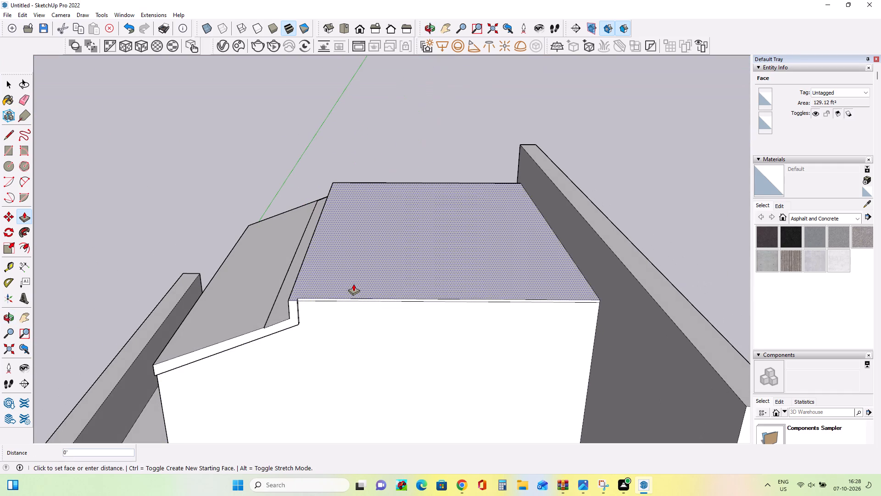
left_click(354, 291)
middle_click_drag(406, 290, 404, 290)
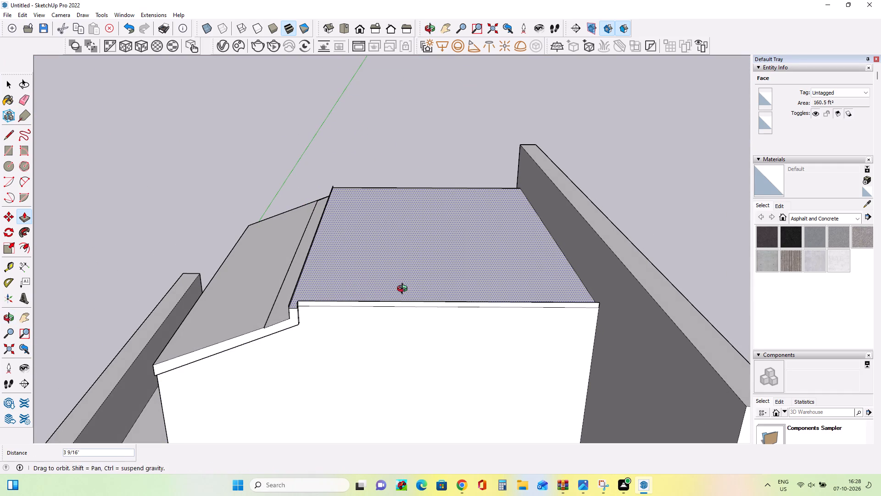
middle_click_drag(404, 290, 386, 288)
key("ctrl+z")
Erase the thin horizontal line just below the flat roof section's front top edge.
scroll(377, 295, "up", 4)
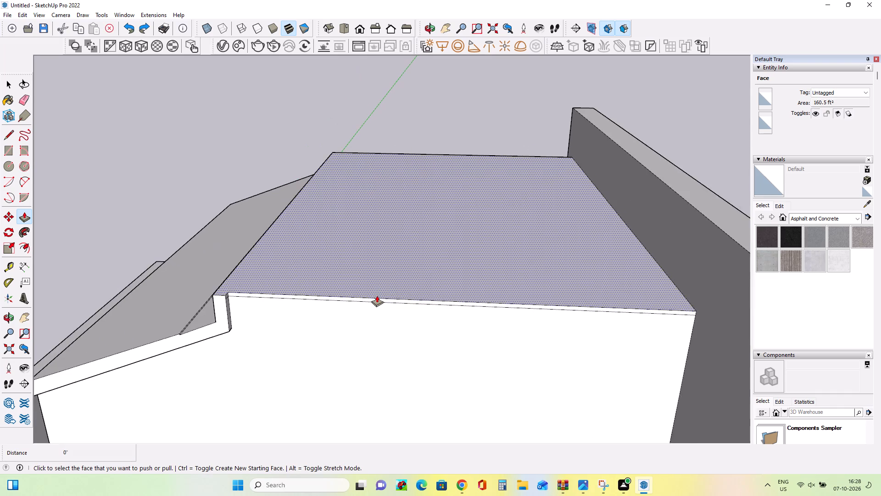
scroll(377, 295, "up", 3)
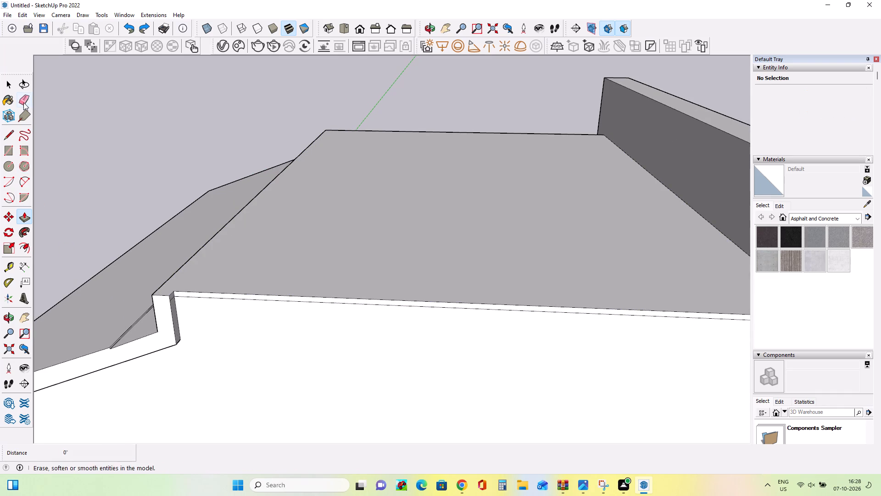
left_click(23, 102)
left_click(262, 300)
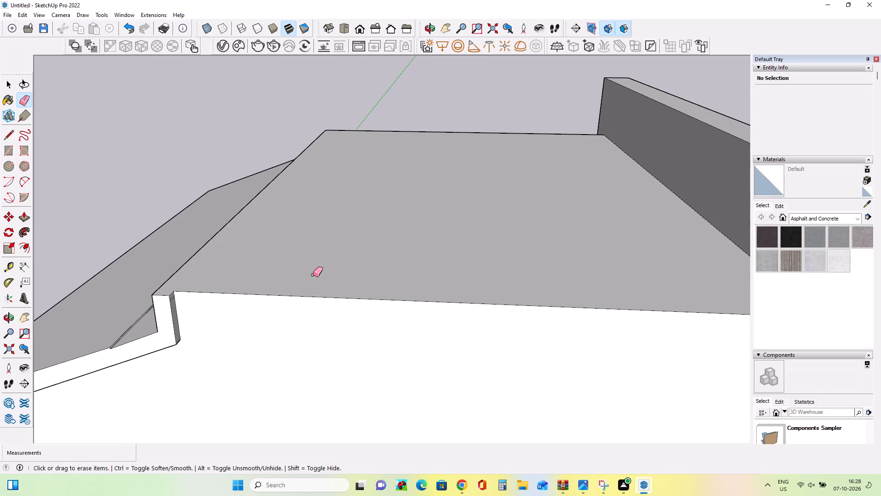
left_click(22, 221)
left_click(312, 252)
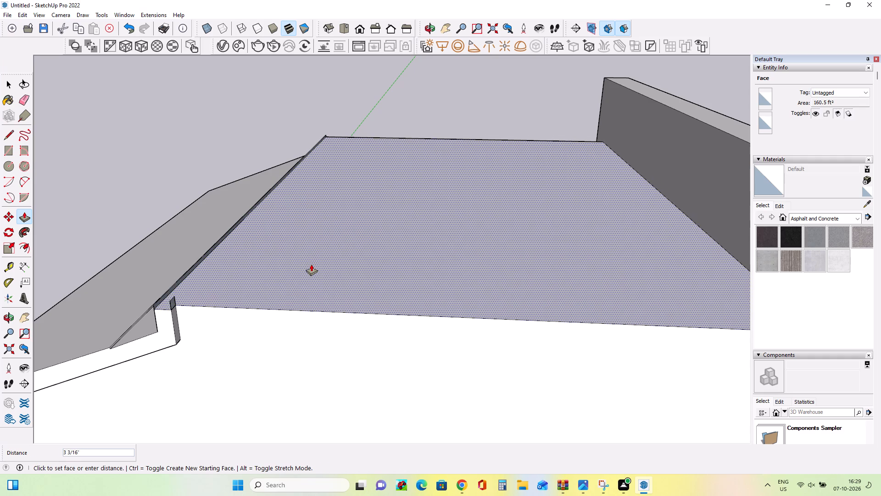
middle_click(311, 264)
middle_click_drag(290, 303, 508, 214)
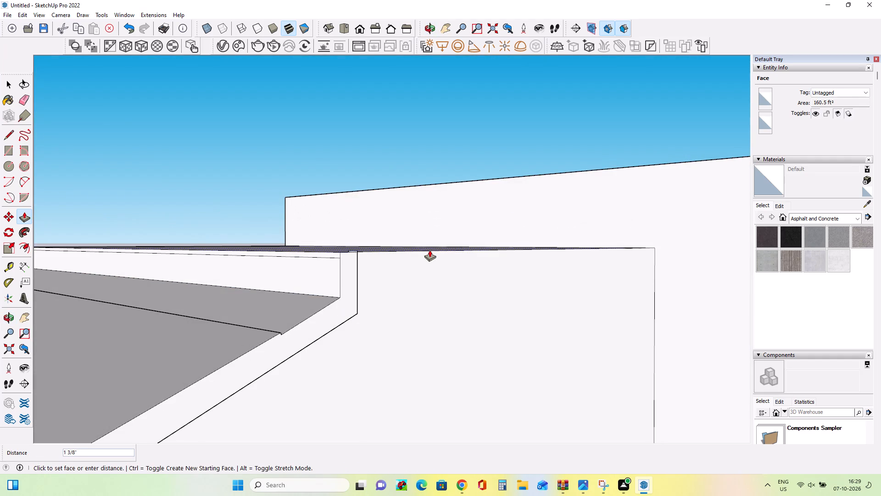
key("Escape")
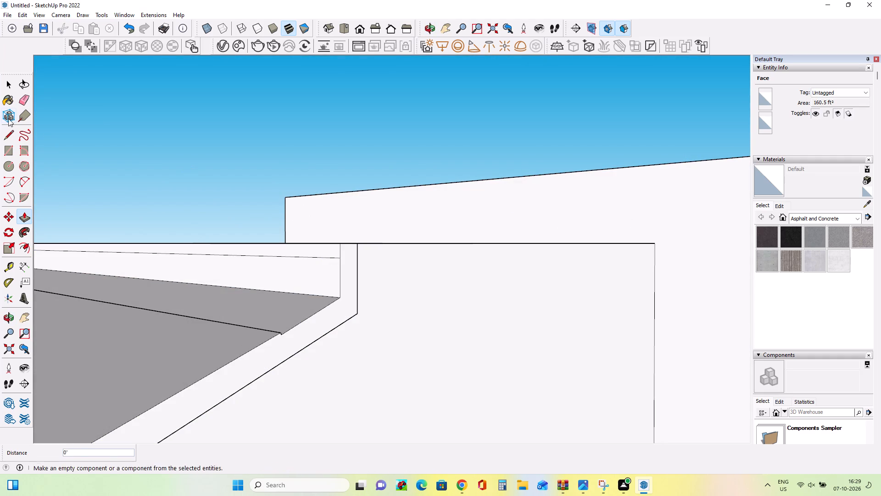
Erase the leftover line along the vertical side face of the roof step.
left_click(26, 95)
left_click(335, 258)
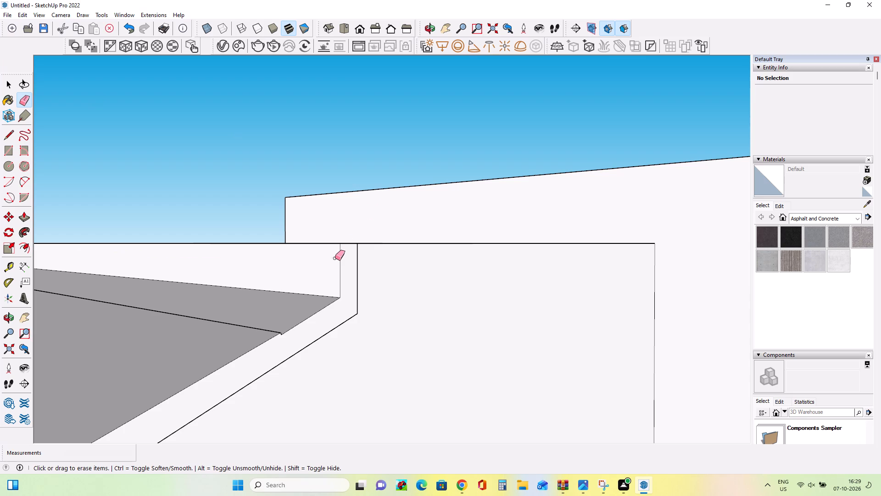
Push the flat roof section's top face down about 5 7/16" toward the sloped slab.
middle_click_drag(407, 270, 267, 301)
scroll(248, 260, "down", 8)
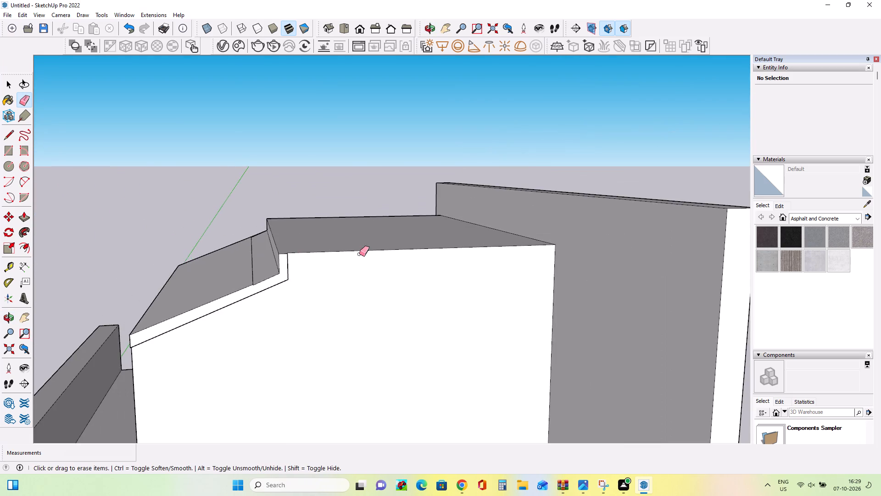
middle_click_drag(361, 257, 368, 305)
left_click(22, 215)
left_click(329, 246)
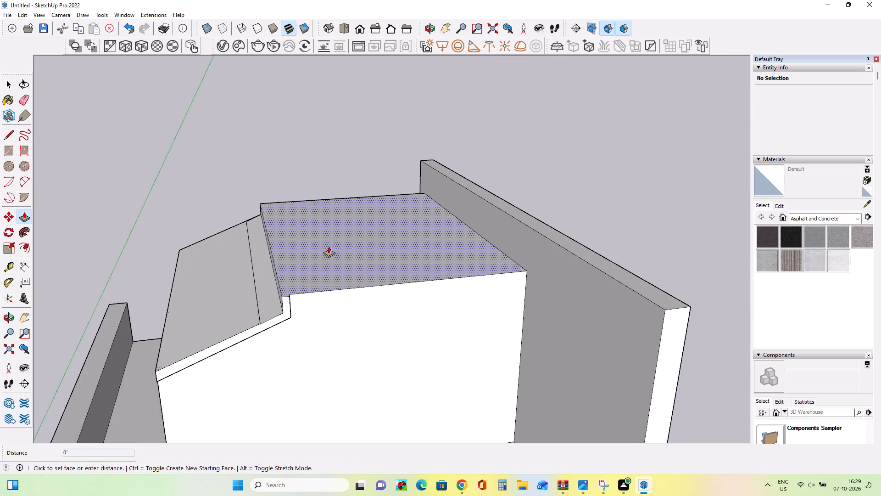
left_click(327, 255)
Push the flat roof section's top face down another 3 5/16" to the upper edge of the sloped slab.
middle_click_drag(302, 319, 318, 277)
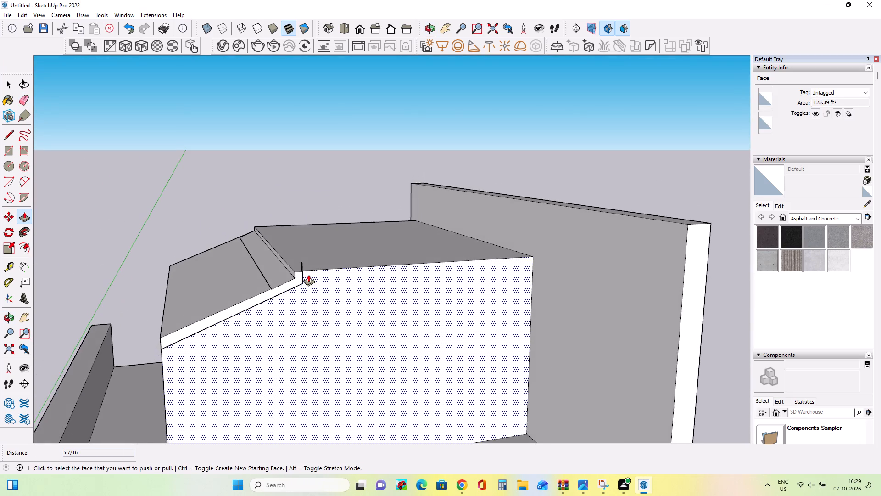
scroll(308, 275, "up", 4)
middle_click_drag(318, 275, 277, 286)
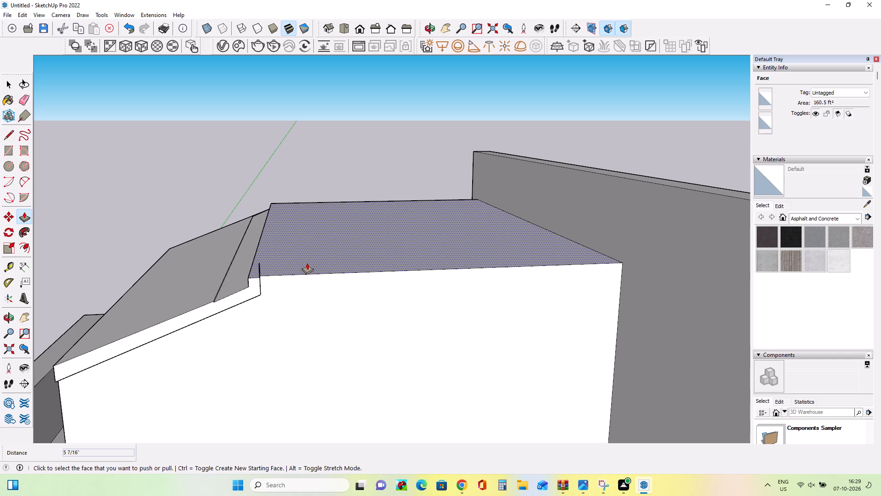
left_click(307, 263)
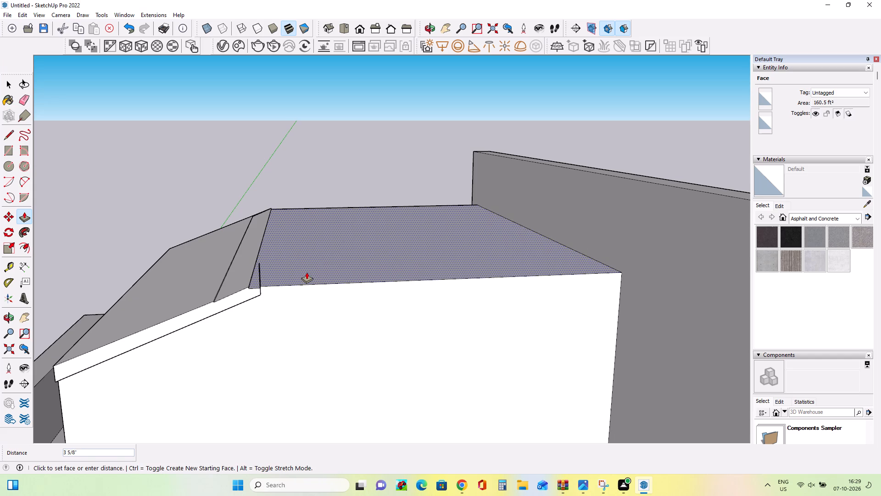
left_click(307, 272)
Pull the flat roof section's top face up 7/16" to align with the sloped slab's upper corner.
scroll(263, 284, "up", 8)
middle_click_drag(289, 272, 297, 281)
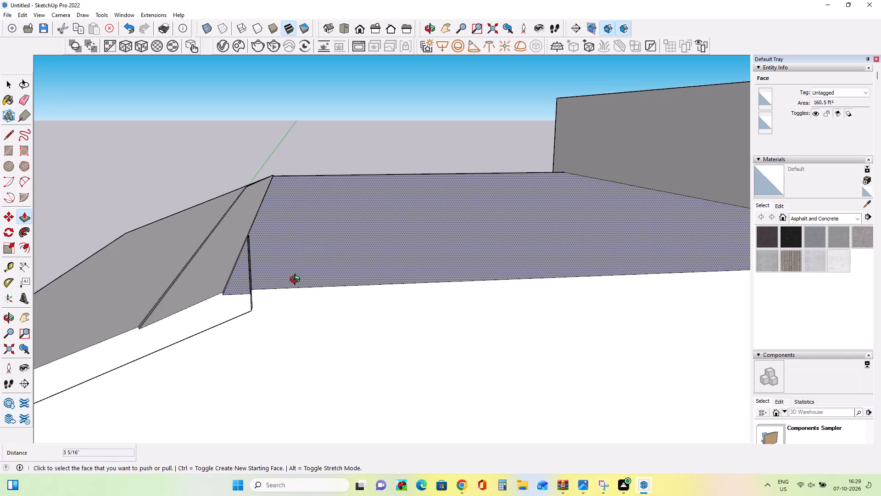
middle_click_drag(297, 281, 413, 285)
middle_click_drag(331, 297, 229, 304)
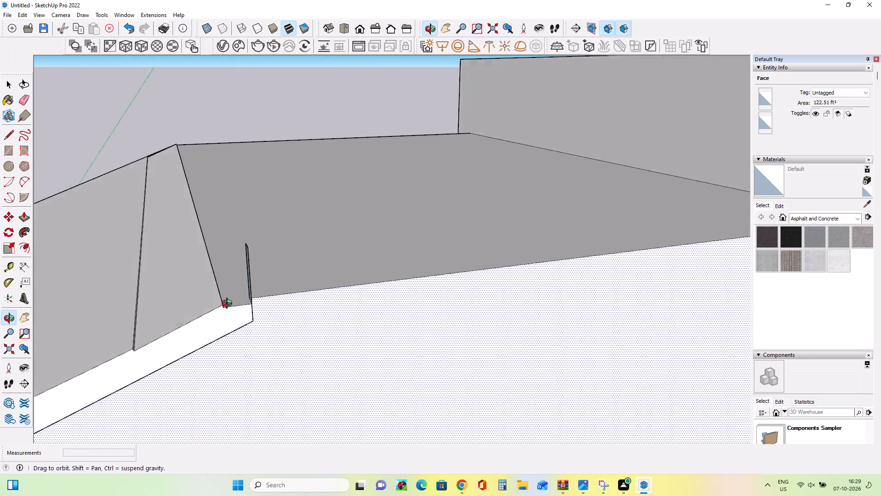
middle_click_drag(229, 304, 190, 297)
middle_click_drag(298, 286, 195, 310)
left_click(316, 260)
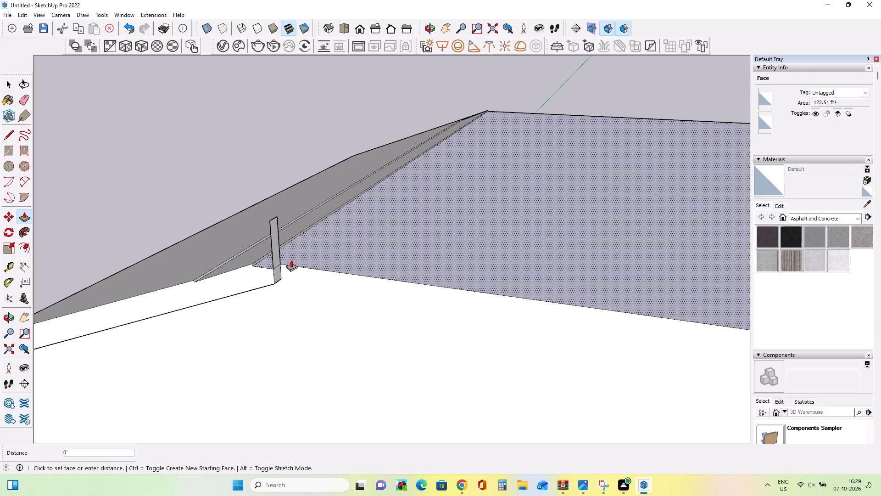
left_click(235, 265)
Extend the small end face of the sloped slab's front strip about 10' 5 3/16" across to the tall side wall.
middle_click_drag(277, 281, 385, 277)
scroll(285, 279, "down", 2)
scroll(285, 279, "up", 1)
scroll(285, 279, "down", 3)
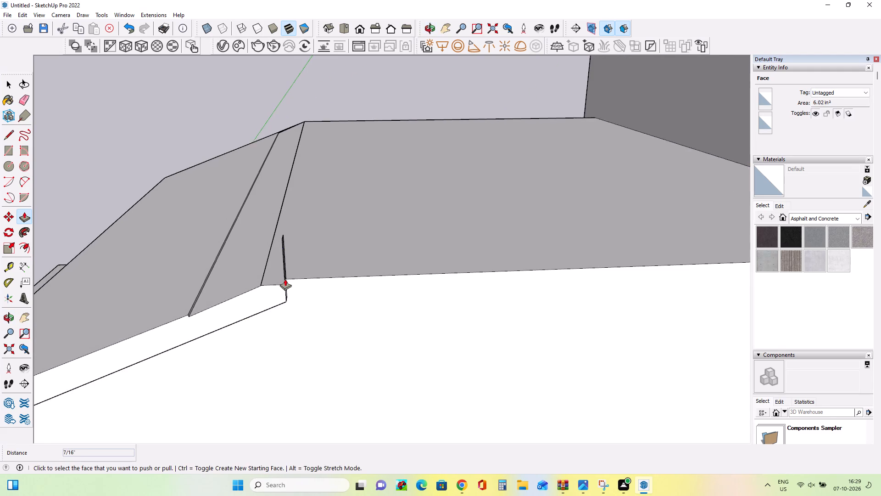
scroll(285, 279, "down", 14)
scroll(307, 294, "up", 8)
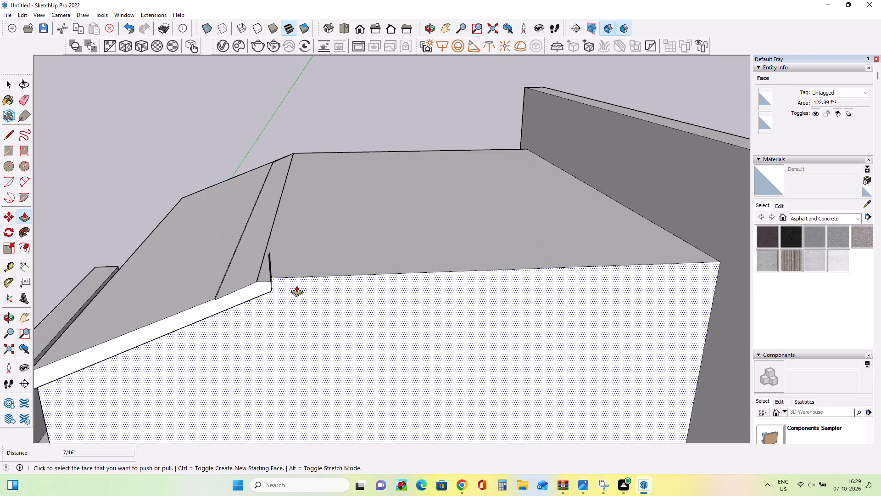
scroll(296, 285, "up", 8)
middle_click_drag(290, 286, 199, 286)
scroll(278, 280, "down", 3)
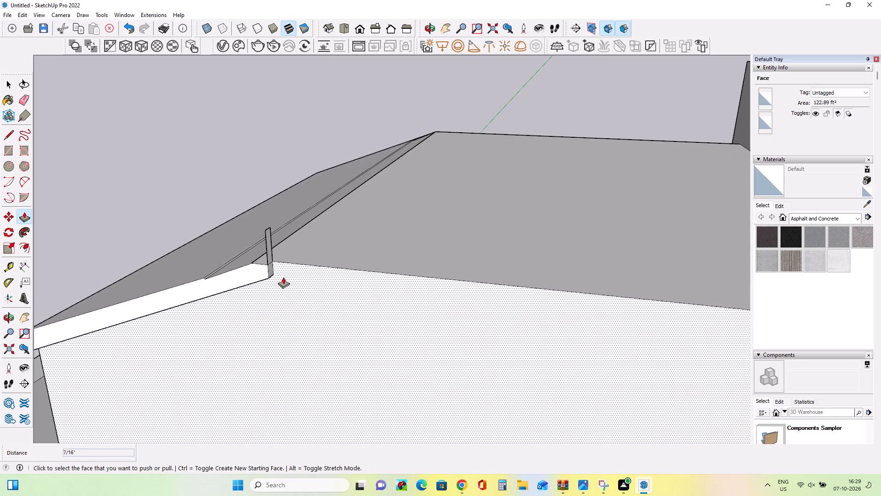
left_click(272, 271)
scroll(421, 300, "down", 4)
scroll(421, 300, "up", 1)
scroll(421, 300, "down", 7)
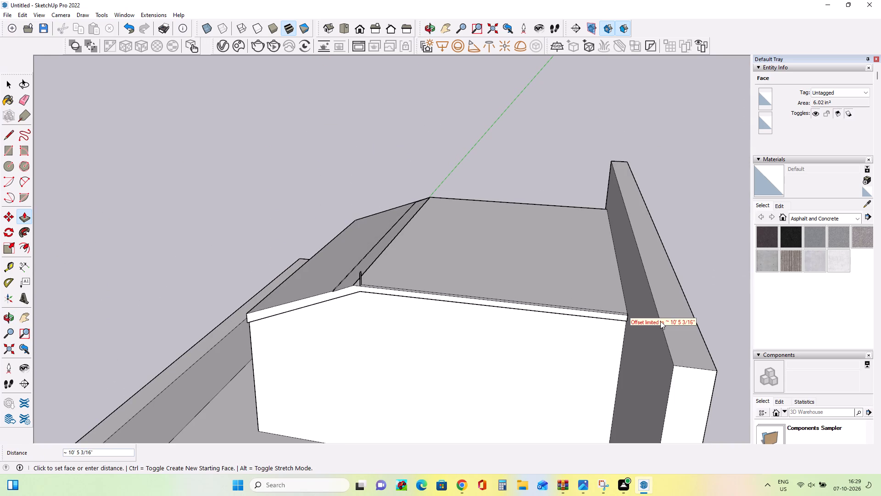
left_click(660, 321)
left_click(658, 337)
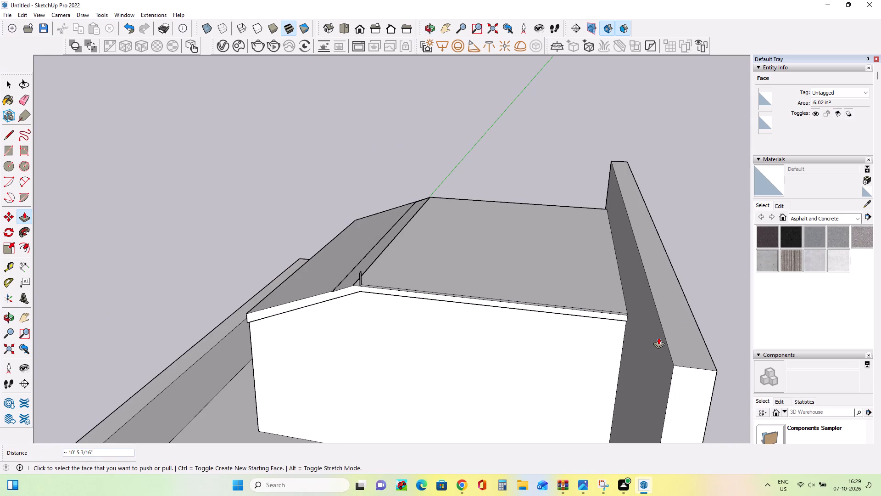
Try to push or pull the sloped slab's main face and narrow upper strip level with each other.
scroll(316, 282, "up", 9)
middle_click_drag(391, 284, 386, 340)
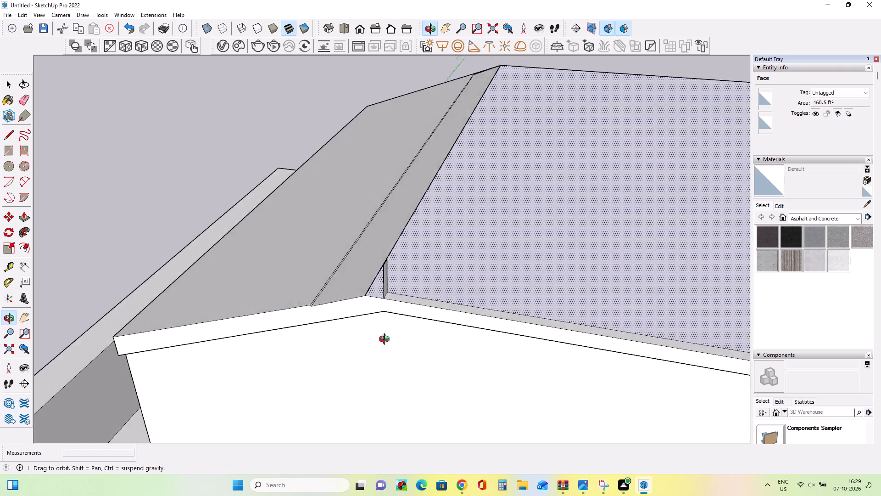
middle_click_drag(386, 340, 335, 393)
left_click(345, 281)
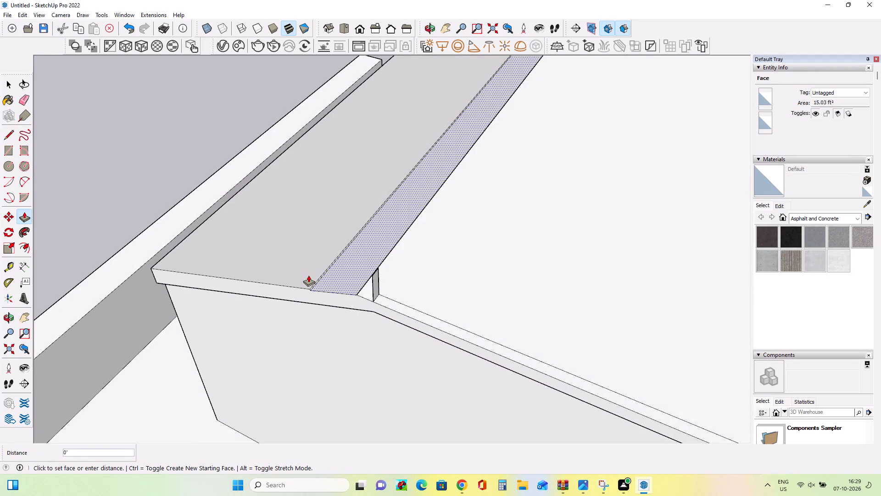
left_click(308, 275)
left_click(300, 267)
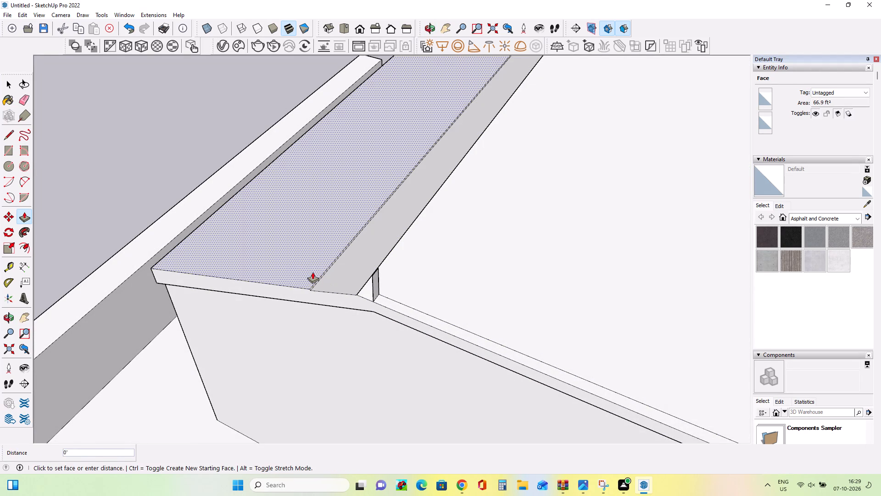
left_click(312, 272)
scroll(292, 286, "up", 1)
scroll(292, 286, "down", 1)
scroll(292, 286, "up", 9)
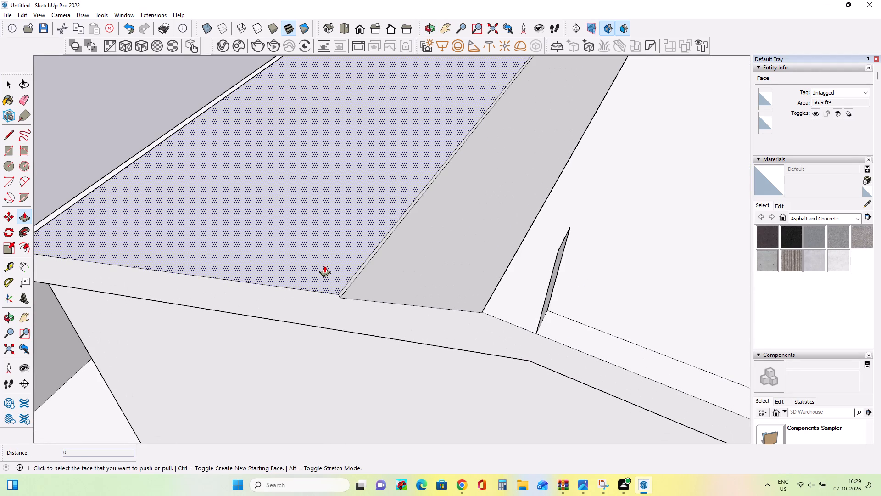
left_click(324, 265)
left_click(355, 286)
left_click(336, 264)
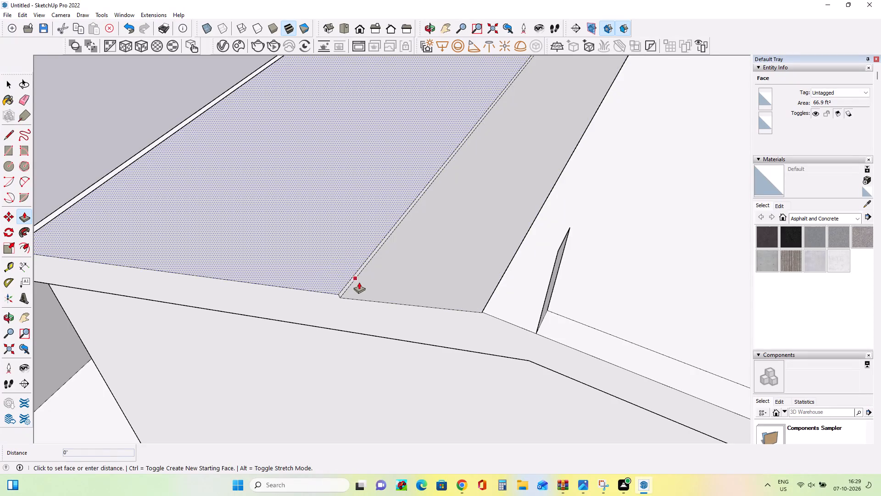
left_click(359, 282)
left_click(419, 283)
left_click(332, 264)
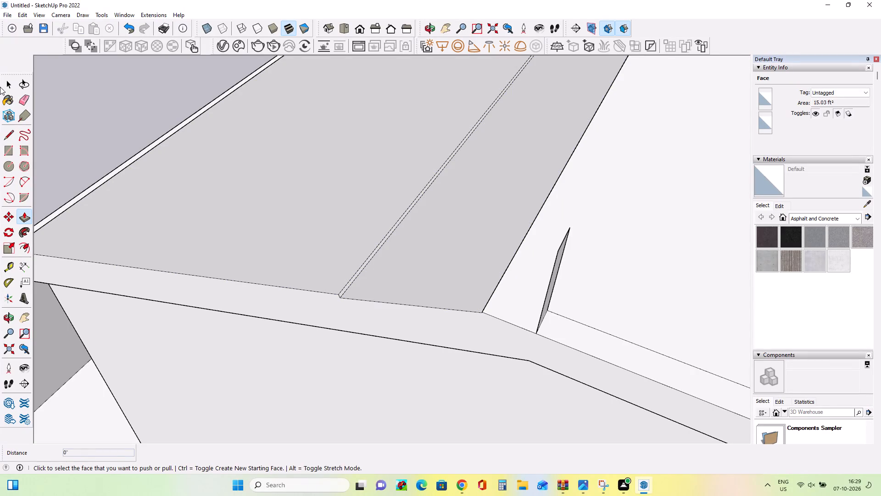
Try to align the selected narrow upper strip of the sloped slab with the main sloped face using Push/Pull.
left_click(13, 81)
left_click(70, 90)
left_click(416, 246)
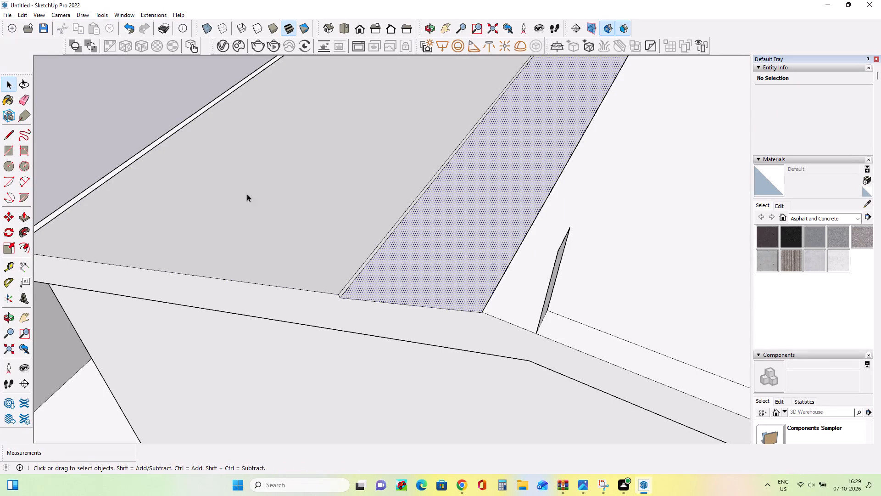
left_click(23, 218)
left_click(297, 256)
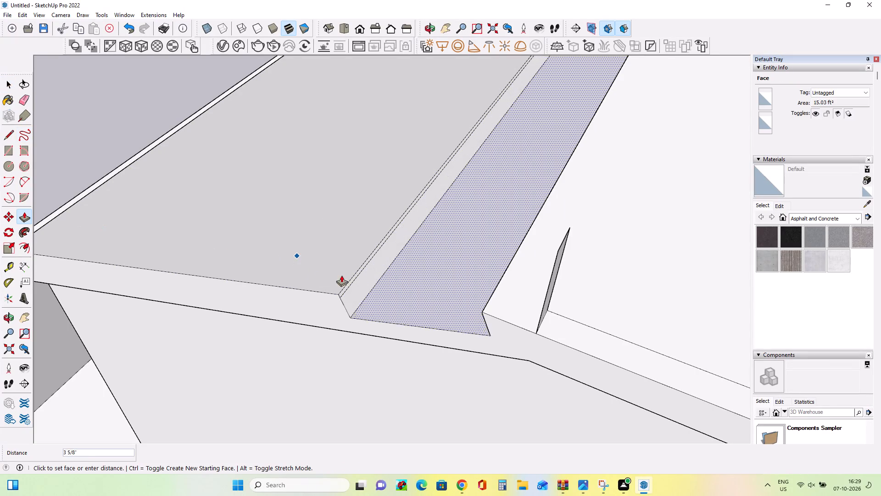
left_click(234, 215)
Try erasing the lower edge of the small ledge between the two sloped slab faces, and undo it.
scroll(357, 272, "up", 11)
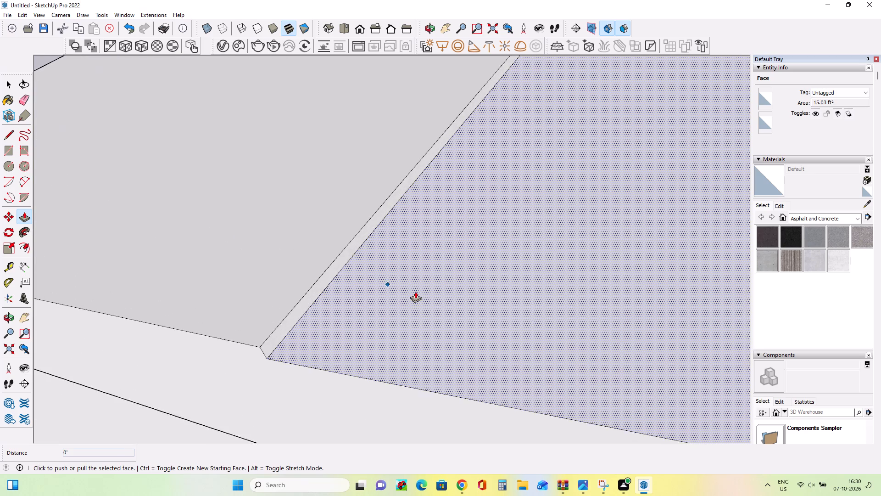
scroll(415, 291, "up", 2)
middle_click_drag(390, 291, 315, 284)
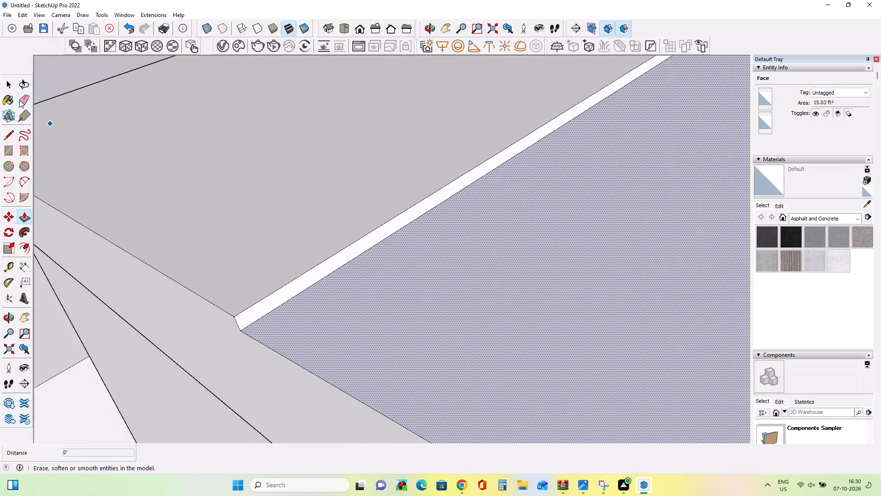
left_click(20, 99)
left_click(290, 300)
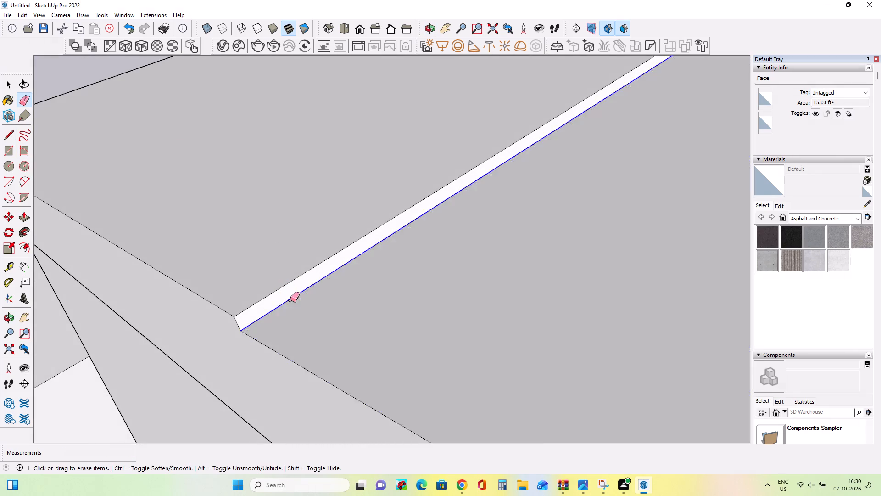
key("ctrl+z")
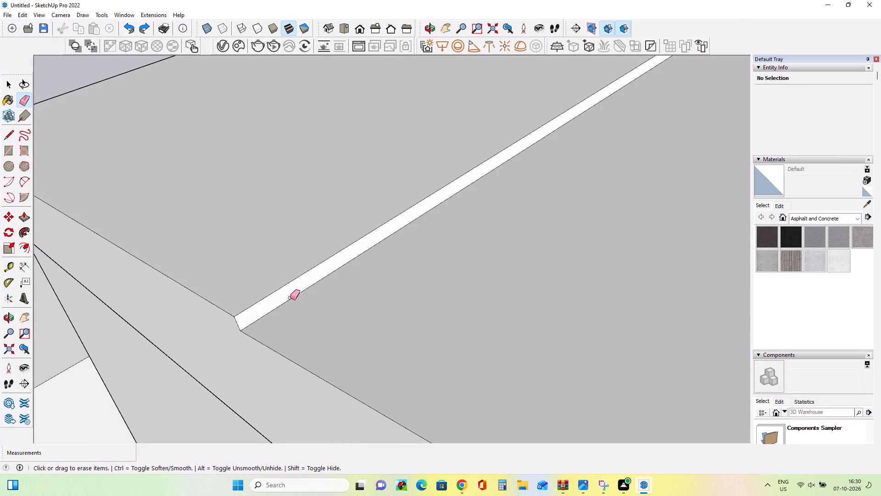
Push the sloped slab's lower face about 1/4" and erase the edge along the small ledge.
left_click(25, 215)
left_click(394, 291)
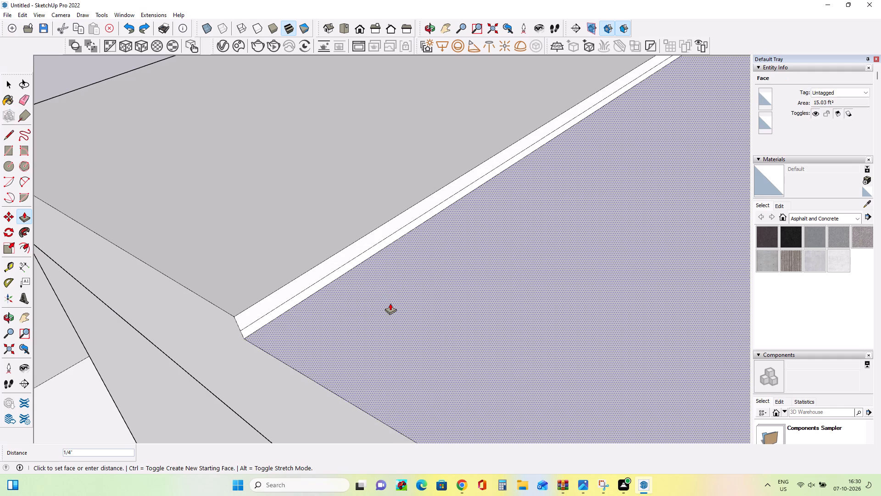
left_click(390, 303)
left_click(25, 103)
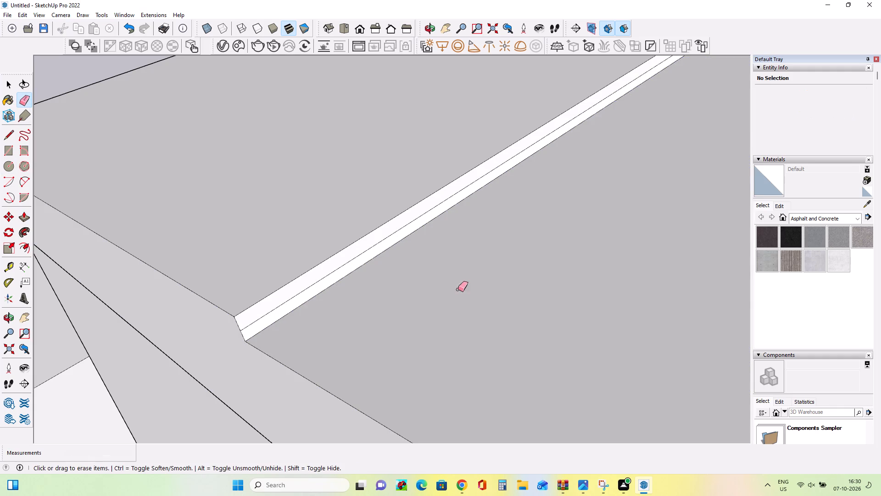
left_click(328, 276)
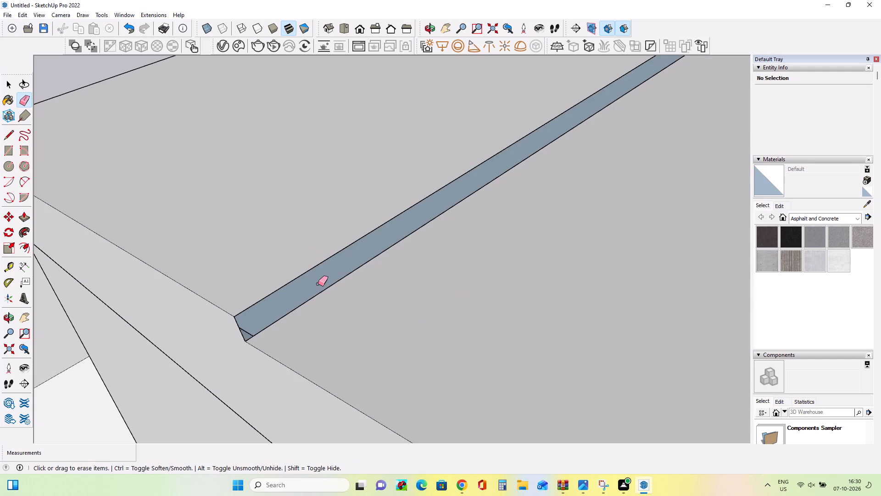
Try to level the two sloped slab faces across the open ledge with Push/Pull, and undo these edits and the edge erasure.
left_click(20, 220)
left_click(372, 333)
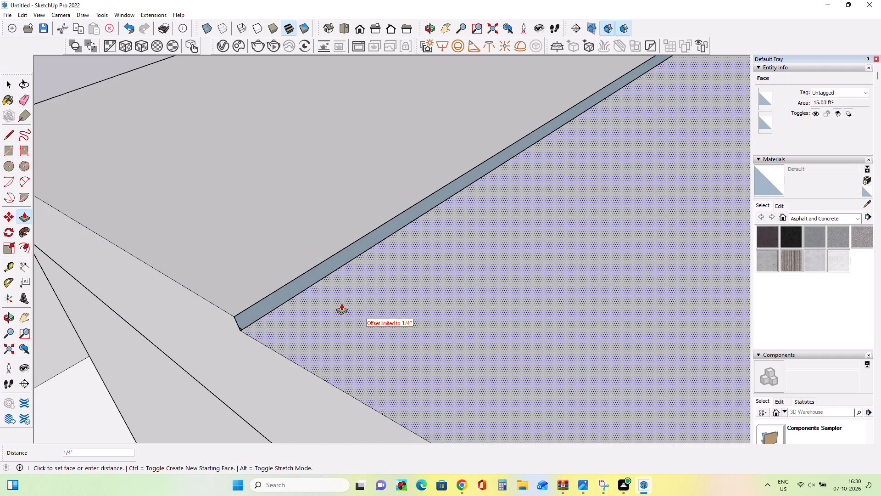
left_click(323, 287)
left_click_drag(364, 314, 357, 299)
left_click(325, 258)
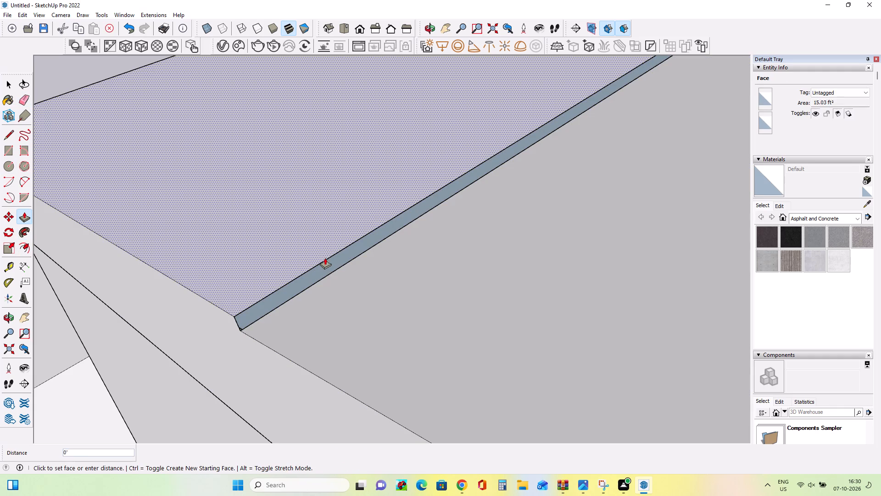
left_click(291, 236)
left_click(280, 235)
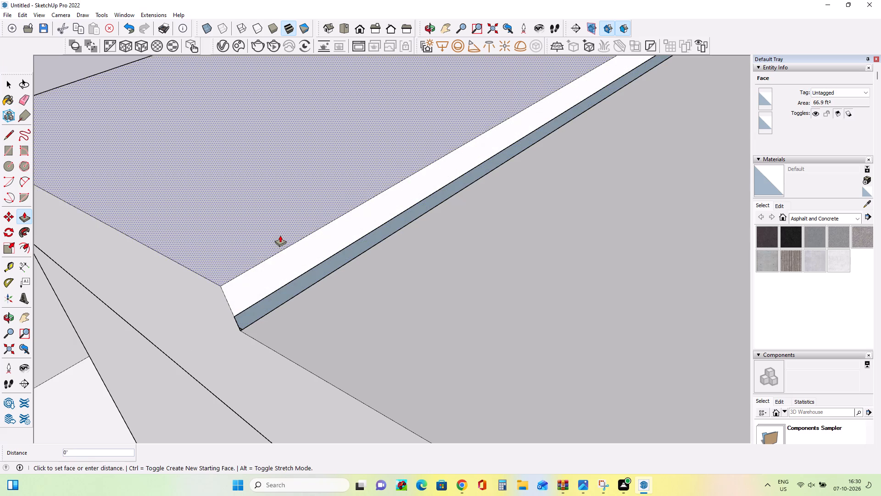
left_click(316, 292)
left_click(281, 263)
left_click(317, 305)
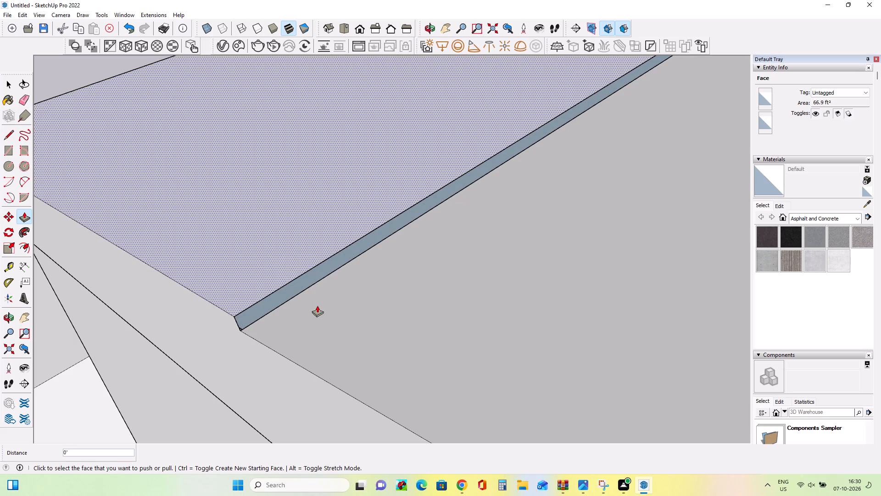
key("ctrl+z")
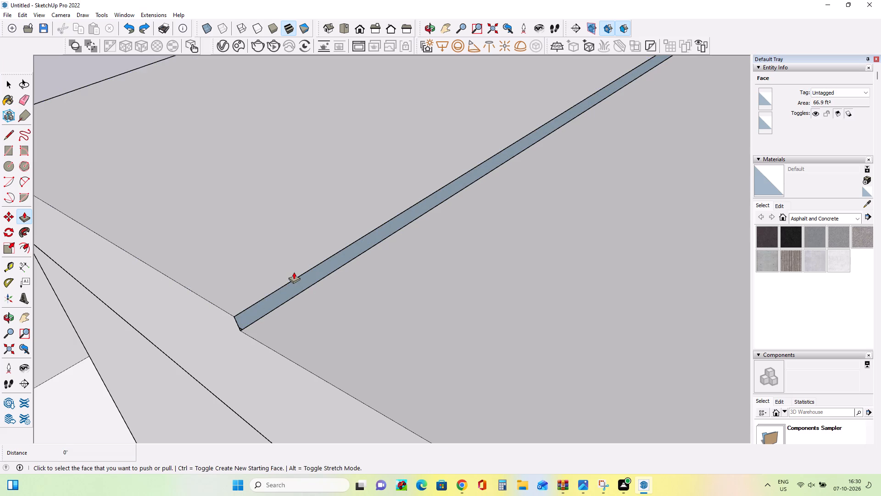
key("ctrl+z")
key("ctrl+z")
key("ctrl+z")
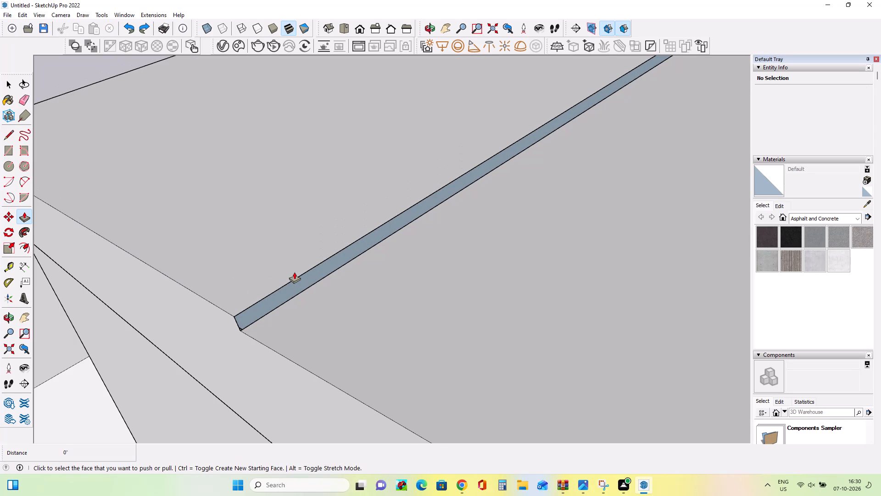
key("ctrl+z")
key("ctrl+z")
Push/Pull the sloped slab's main face and narrow upper strip flush with each other.
scroll(317, 293, "down", 6)
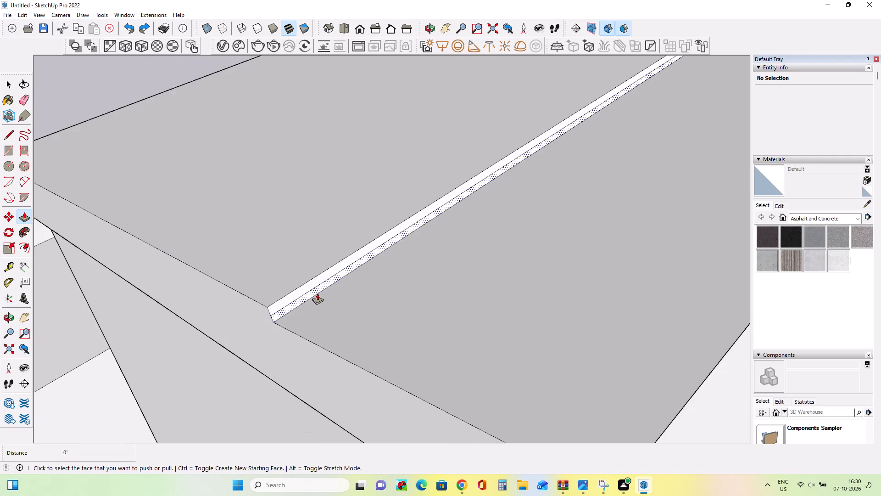
scroll(317, 293, "down", 4)
middle_click_drag(335, 307, 478, 192)
left_click(381, 329)
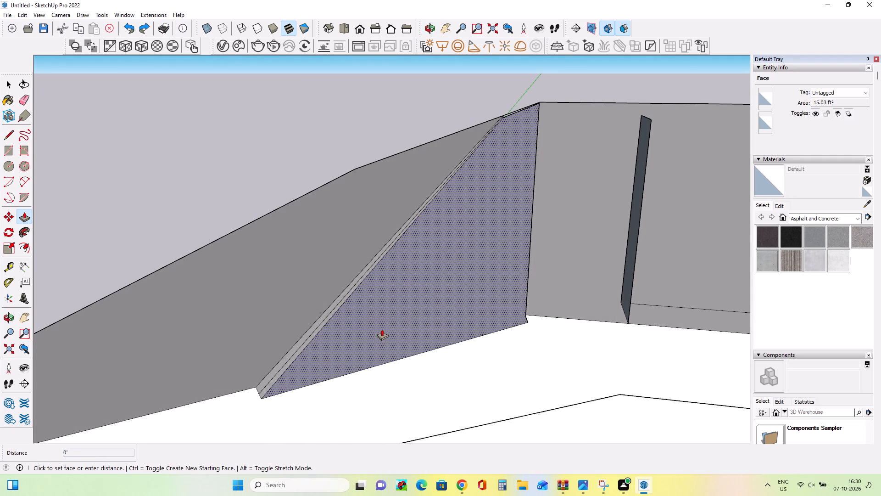
left_click(295, 329)
left_click(328, 351)
left_click(295, 332)
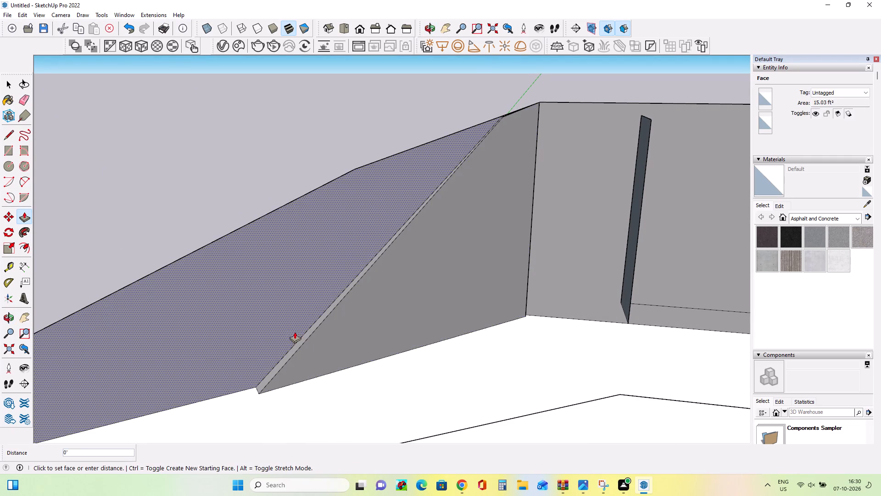
scroll(256, 269, "down", 1)
scroll(256, 269, "up", 1)
scroll(256, 269, "down", 2)
middle_click_drag(315, 350, 318, 354)
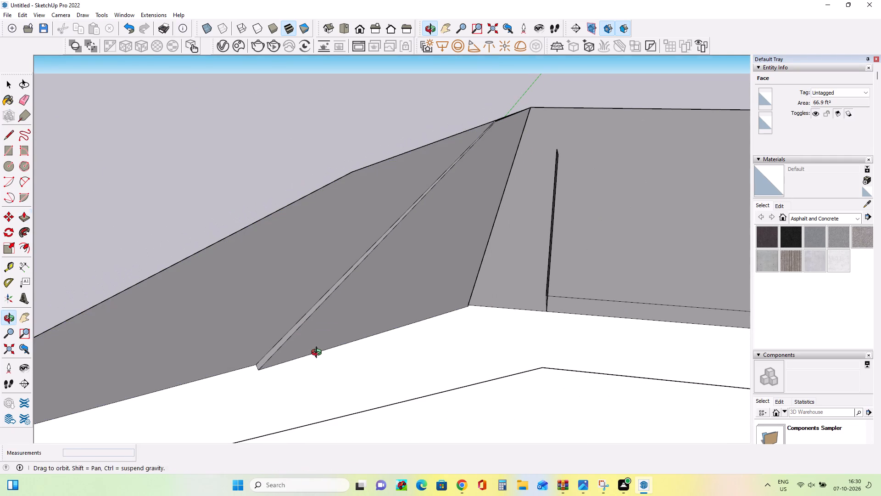
middle_click_drag(318, 354, 319, 355)
middle_click(319, 355)
middle_click_drag(306, 364, 270, 307)
scroll(270, 307, "down", 2)
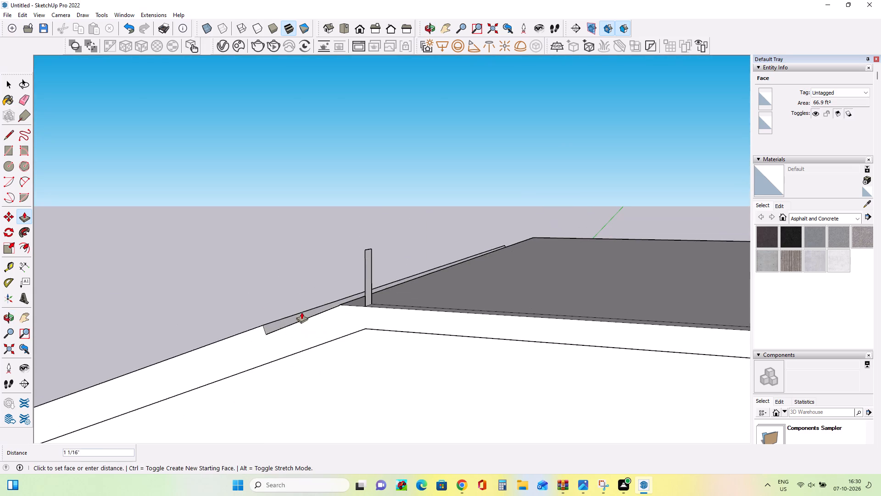
left_click(326, 370)
Examine the third-story roof shape in the house reference image and compare it with the modeled roof.
scroll(364, 331, "down", 2)
scroll(364, 331, "up", 1)
scroll(364, 331, "down", 2)
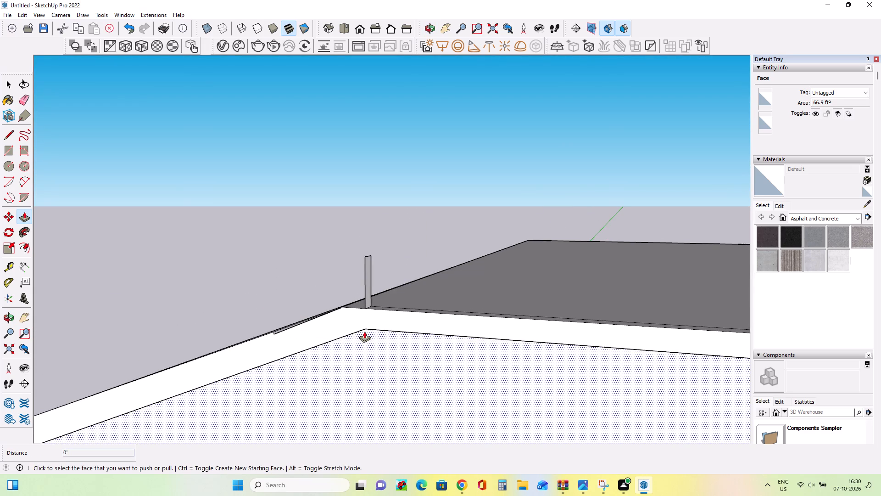
scroll(364, 331, "down", 7)
scroll(364, 331, "up", 1)
scroll(364, 331, "down", 10)
scroll(416, 394, "down", 2)
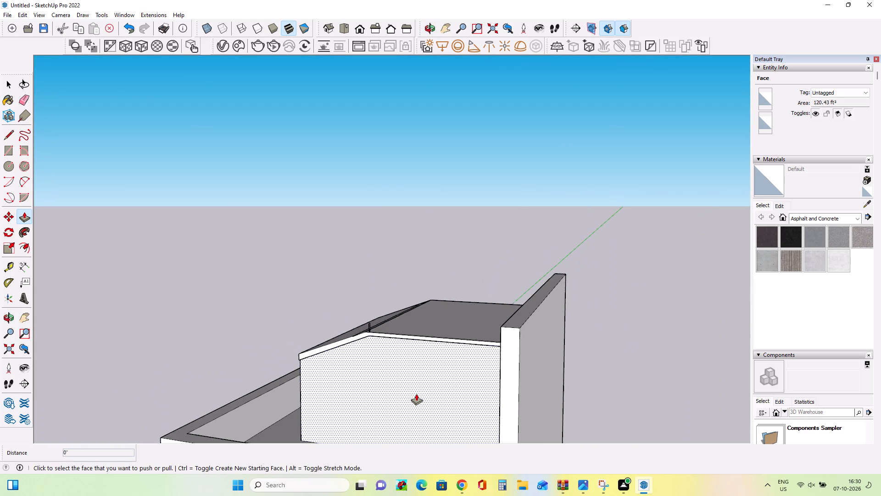
scroll(416, 394, "down", 6)
middle_click_drag(410, 385, 433, 340)
scroll(426, 343, "down", 6)
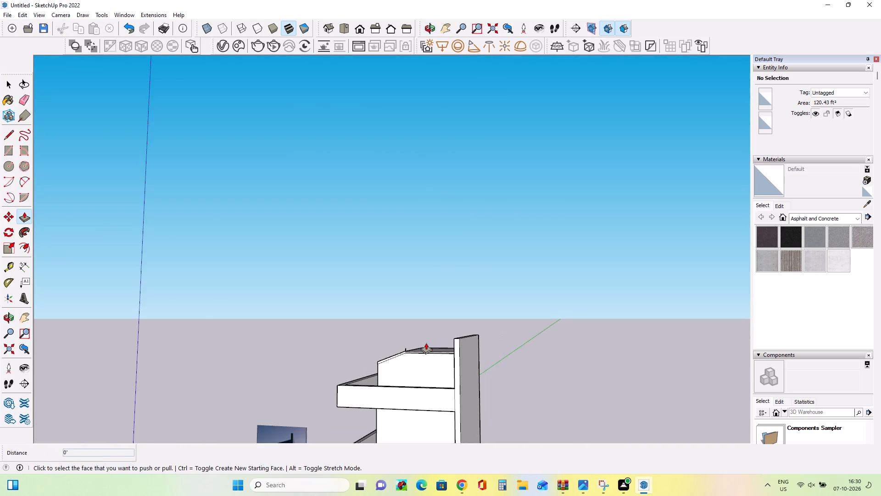
scroll(426, 343, "down", 2)
scroll(404, 361, "up", 6)
scroll(404, 361, "down", 9)
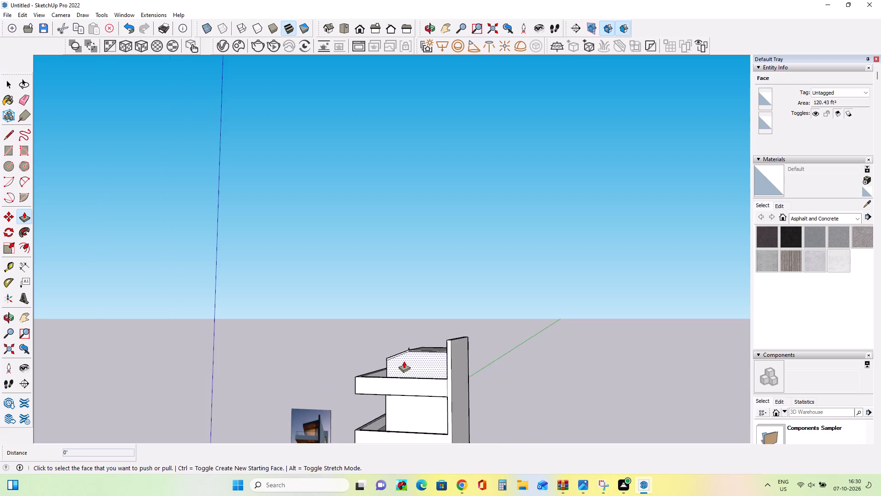
scroll(316, 437, "up", 6)
scroll(333, 411, "up", 16)
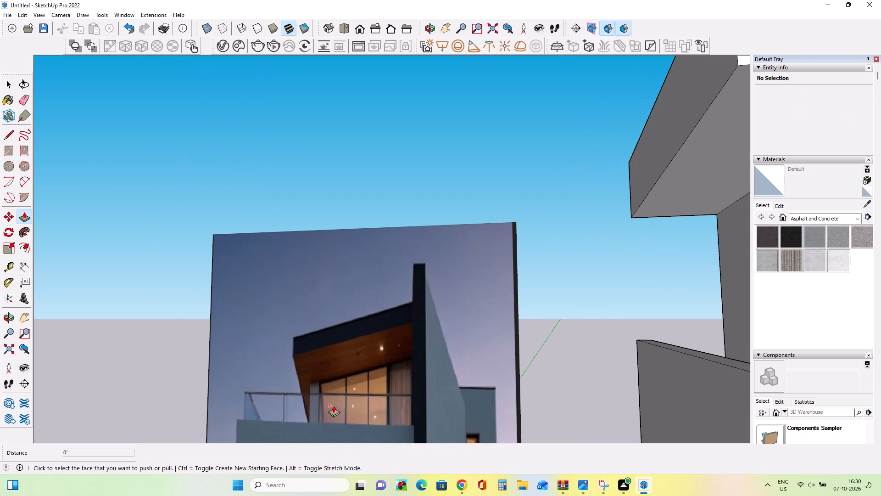
middle_click_drag(427, 441, 429, 451)
middle_click_drag(429, 451, 458, 495)
middle_click_drag(395, 316, 413, 405)
middle_click_drag(371, 334, 384, 388)
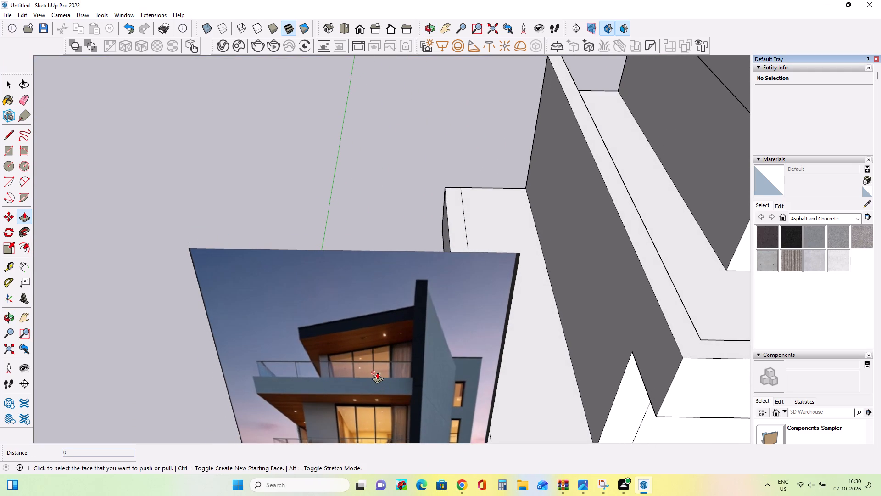
middle_click_drag(377, 372, 330, 357)
middle_click(323, 349)
scroll(323, 347, "down", 13)
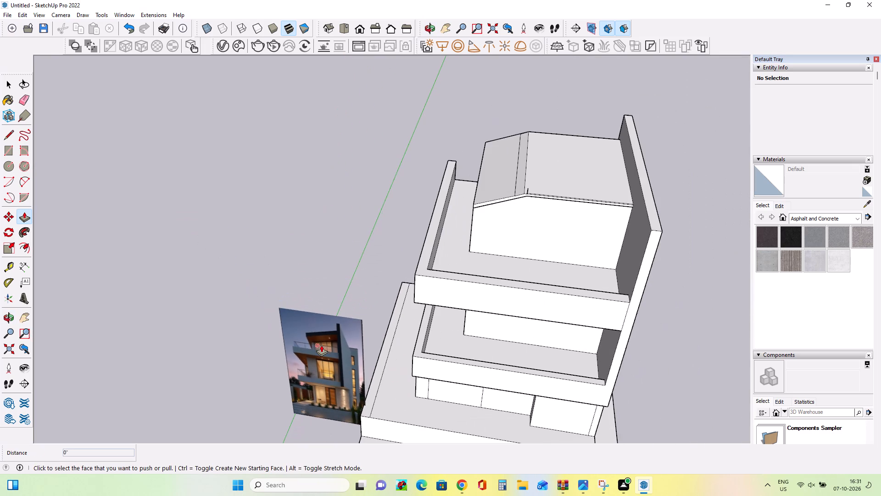
middle_click_drag(321, 345, 328, 333)
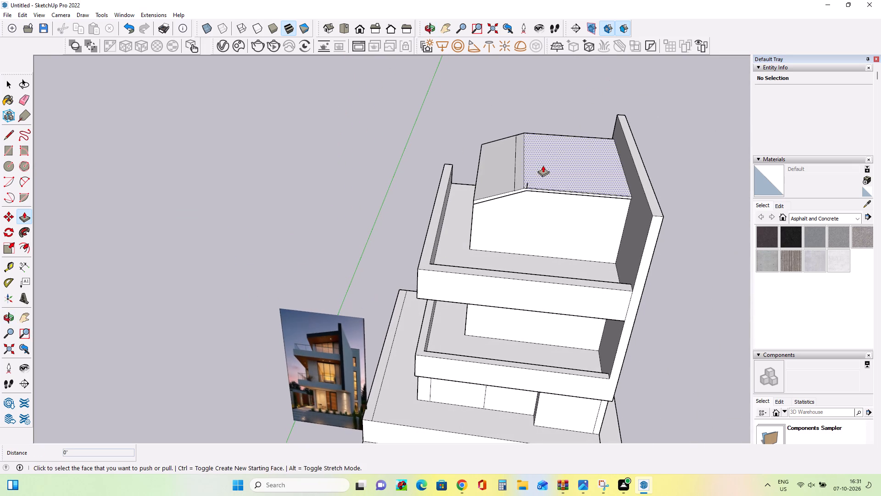
Extend the front edge face of the third-story roof slab outward about 1' 10 1/4".
scroll(525, 188, "up", 9)
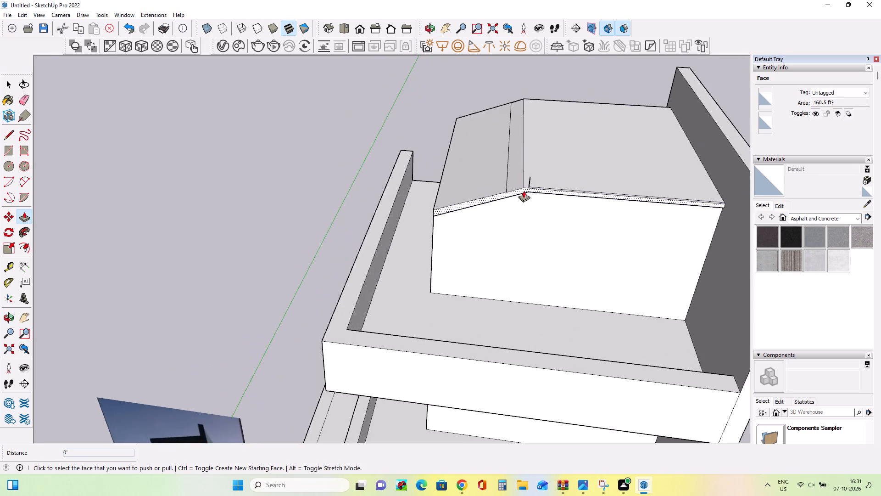
scroll(524, 191, "up", 2)
left_click(518, 188)
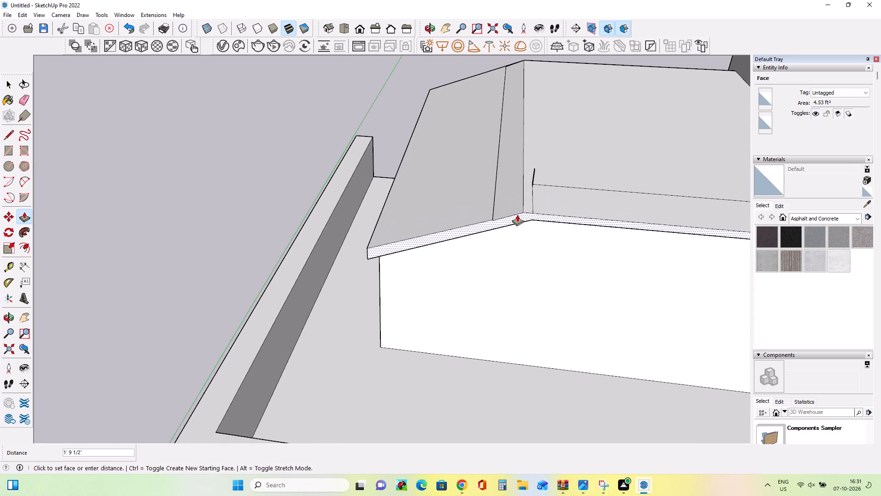
left_click(517, 214)
Raise the flat roof's main top face about 8 3/4" and bring its front strip up to the same level.
middle_click_drag(454, 260, 451, 184)
scroll(451, 184, "down", 13)
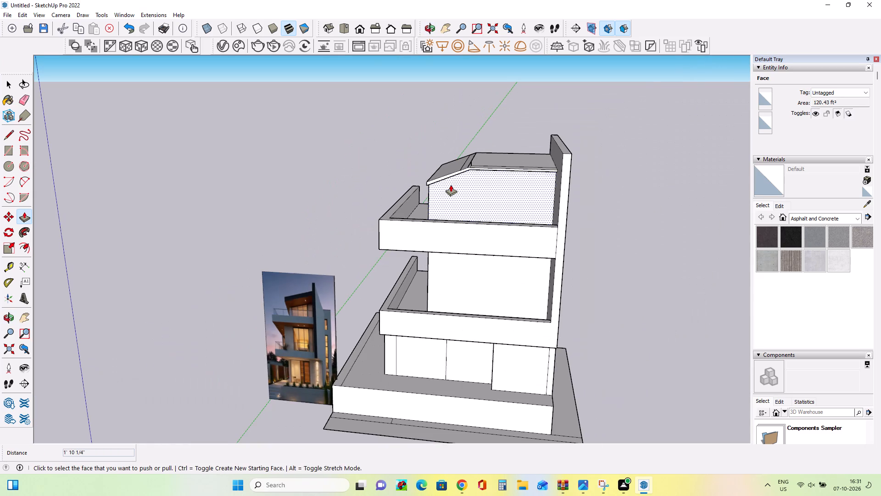
middle_click_drag(452, 188, 649, 281)
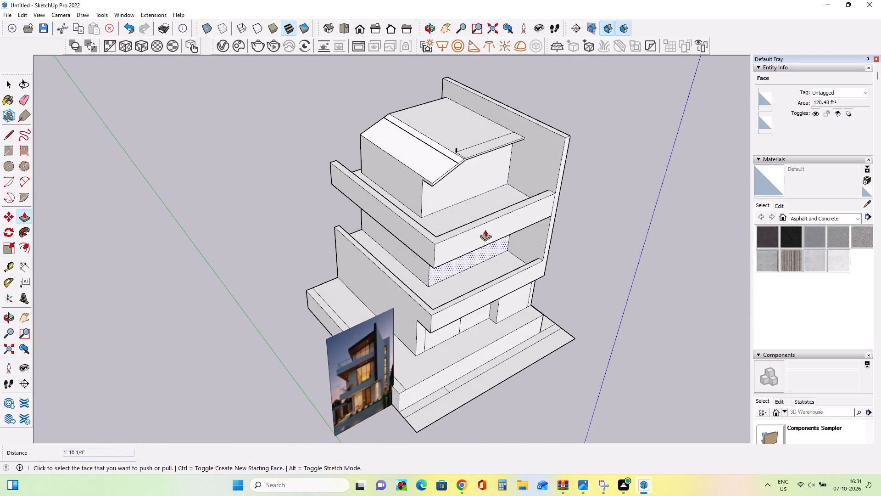
scroll(447, 140, "up", 2)
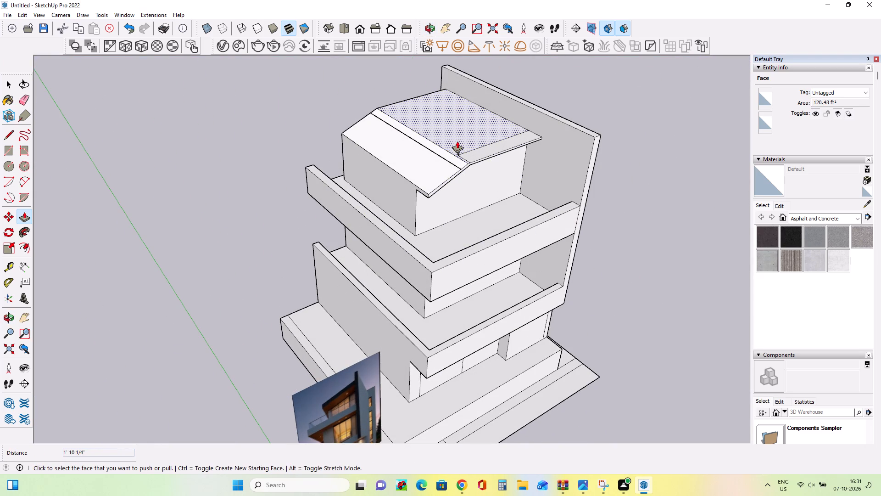
left_click(458, 140)
left_click(460, 134)
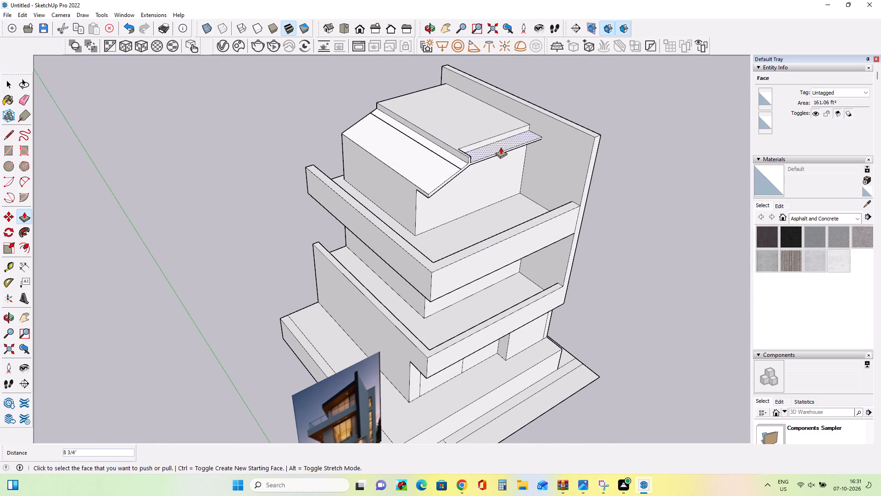
left_click(501, 147)
left_click(471, 137)
Extend the raised flat roof's narrow side face about 5' 5/8" outward over the sloped slab.
middle_click_drag(512, 204, 325, 164)
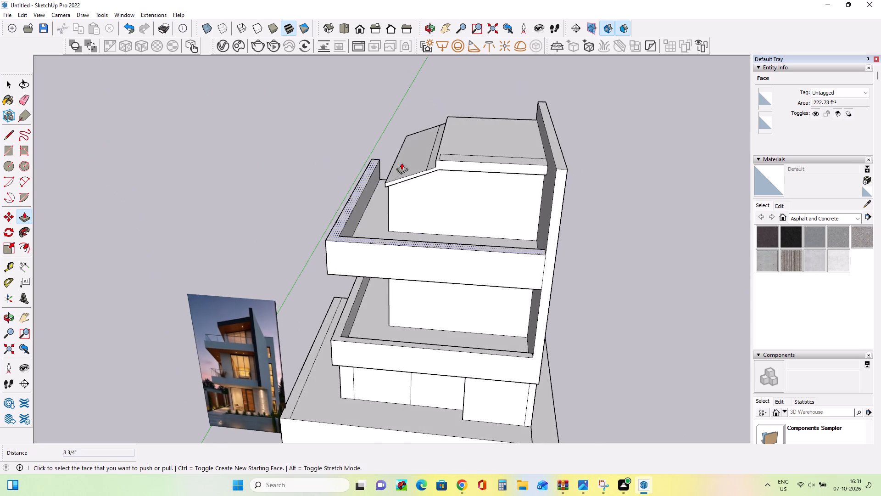
middle_click_drag(446, 170, 647, 159)
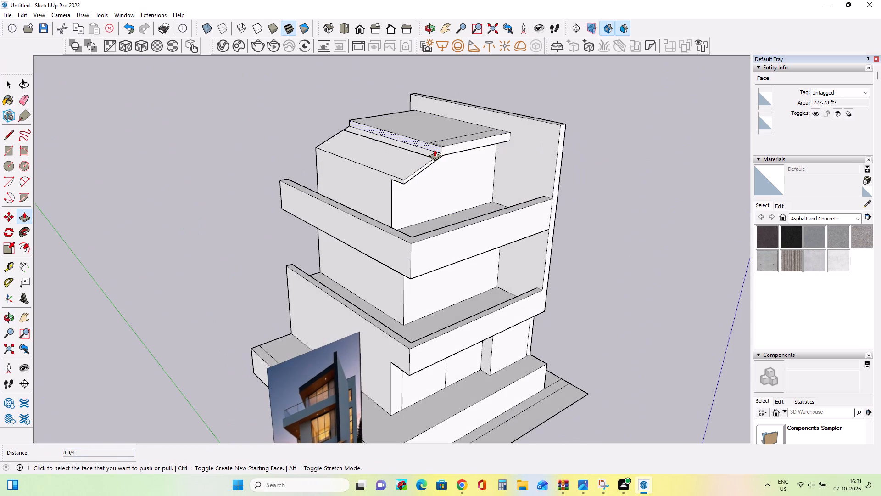
left_click(435, 149)
left_click(393, 181)
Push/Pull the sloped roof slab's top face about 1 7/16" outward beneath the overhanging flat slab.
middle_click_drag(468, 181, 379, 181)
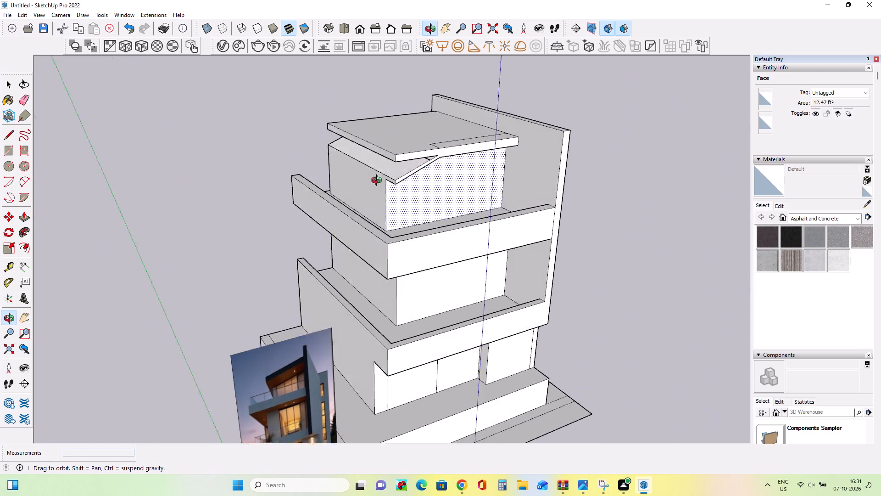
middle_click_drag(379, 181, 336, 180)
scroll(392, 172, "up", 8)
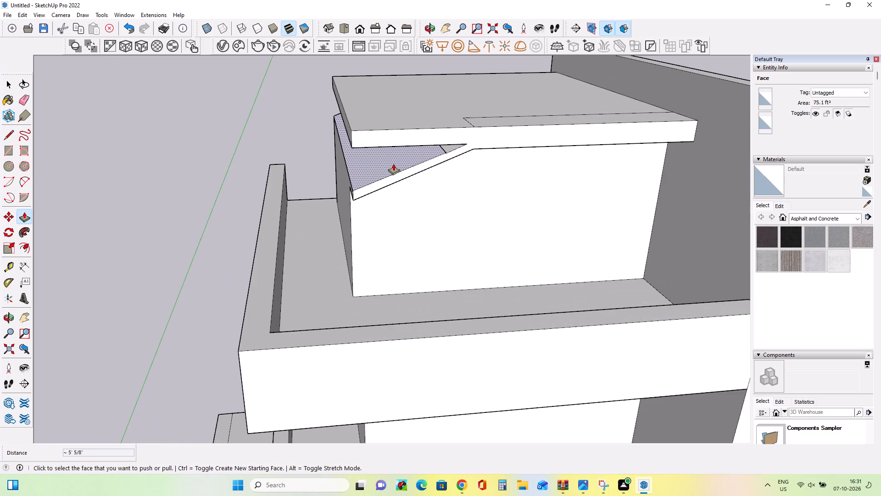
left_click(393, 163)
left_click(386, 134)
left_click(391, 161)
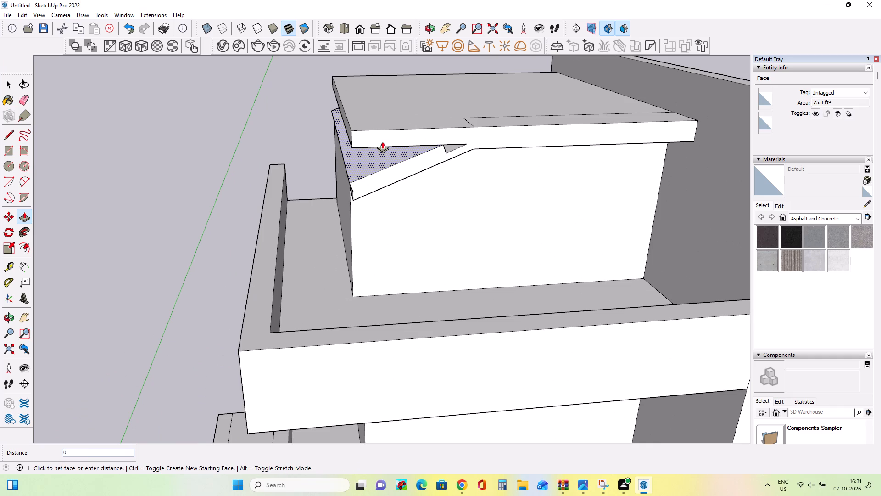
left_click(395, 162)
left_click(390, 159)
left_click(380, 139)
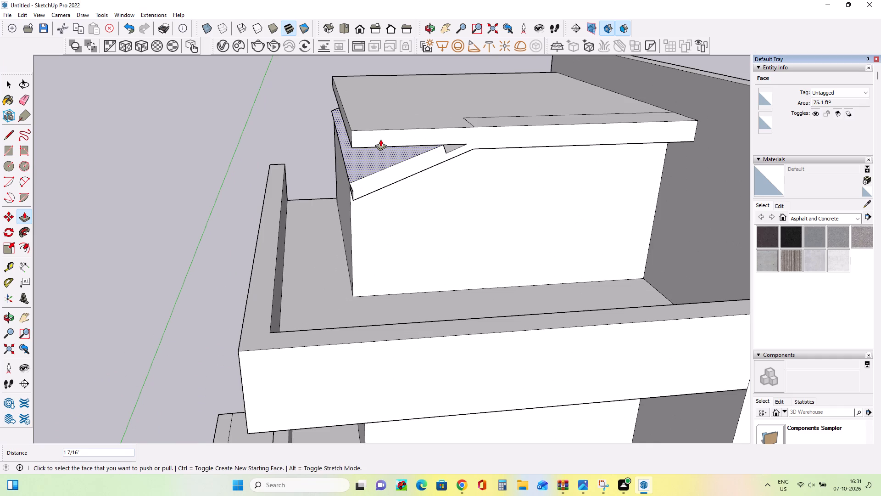
Undo the recent roof Push/Pull edits, including the raised flat slab and its extension over the slope.
middle_click_drag(477, 210, 403, 217)
scroll(403, 215, "down", 7)
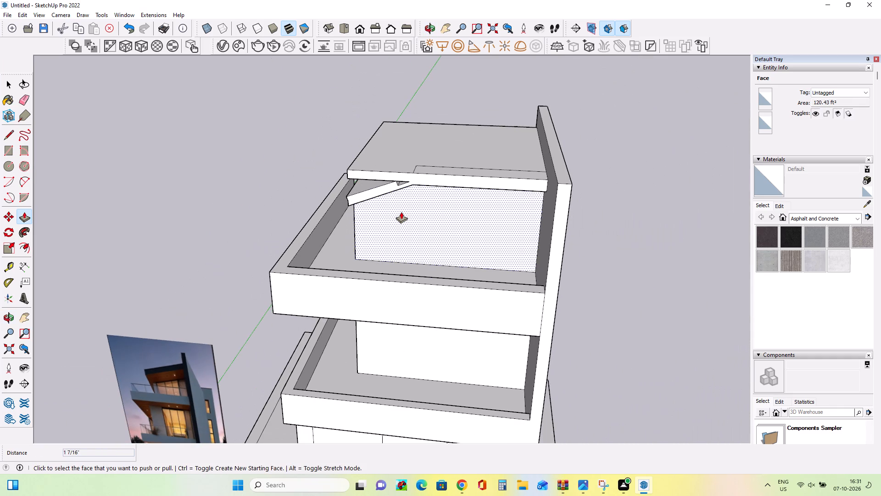
key("ctrl+z")
key("ctrl+z")
key("ctrl+z")
key("ctrl+z")
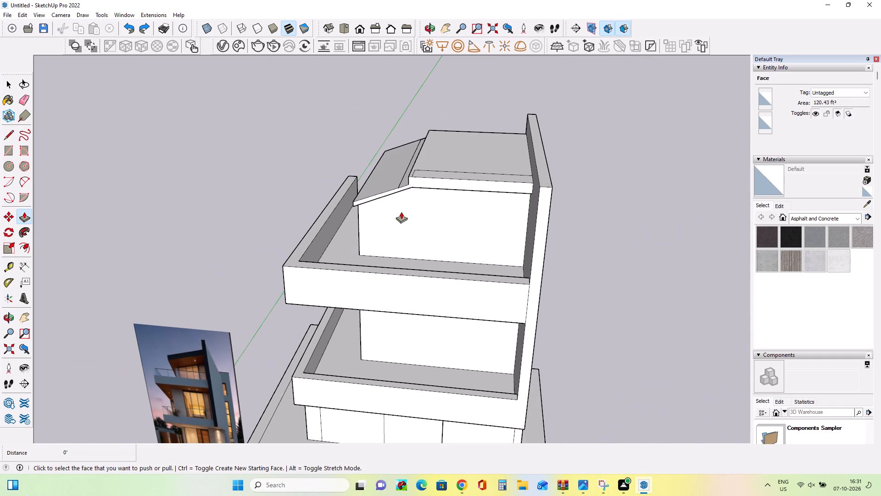
key("ctrl+z")
key("ctrl+z")
key("ctrl+z")
Erase the stray vertical strip at the roof ridge and the leftover seam line along the flat roof's front edge.
scroll(416, 172, "up", 1)
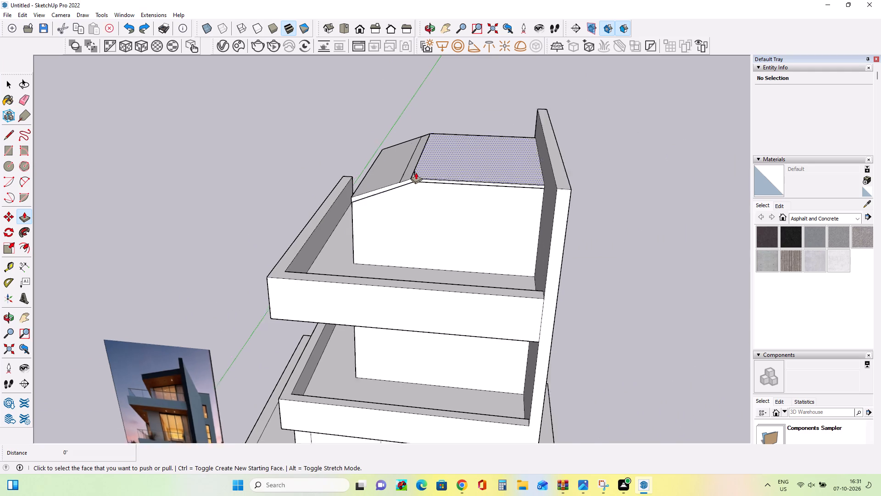
scroll(416, 172, "up", 14)
middle_click_drag(437, 189, 370, 203)
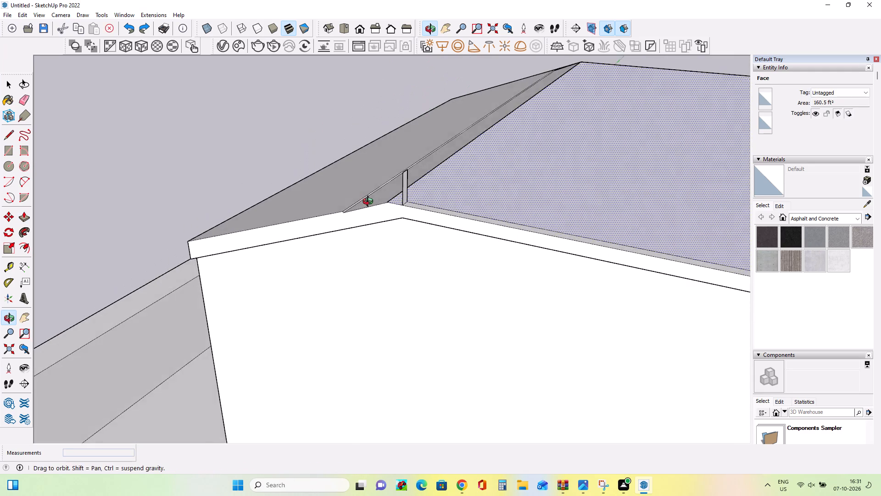
middle_click_drag(370, 203, 376, 204)
left_click(24, 98)
left_click_drag(412, 184, 404, 194)
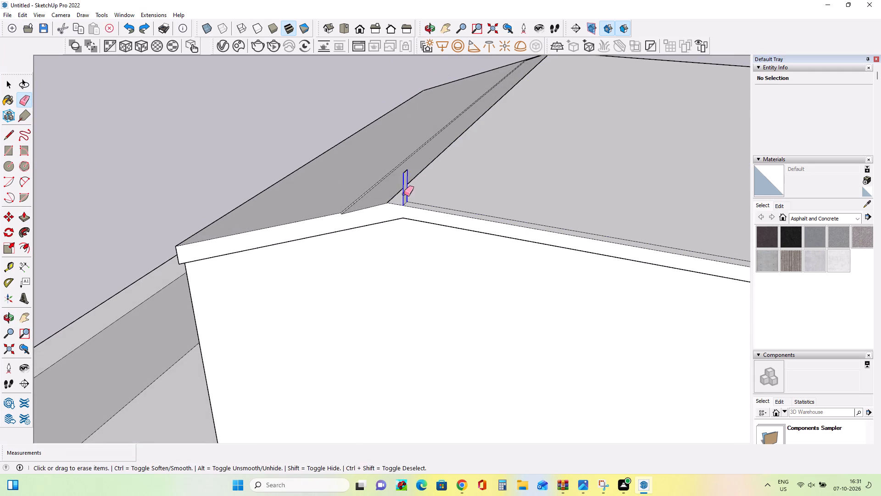
left_click_drag(404, 194, 401, 199)
left_click(406, 173)
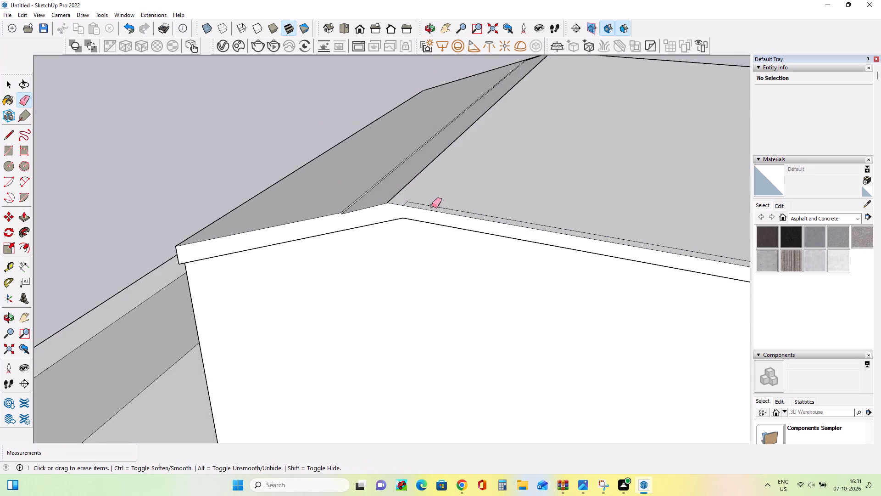
left_click(432, 206)
left_click(406, 204)
scroll(387, 219, "down", 5)
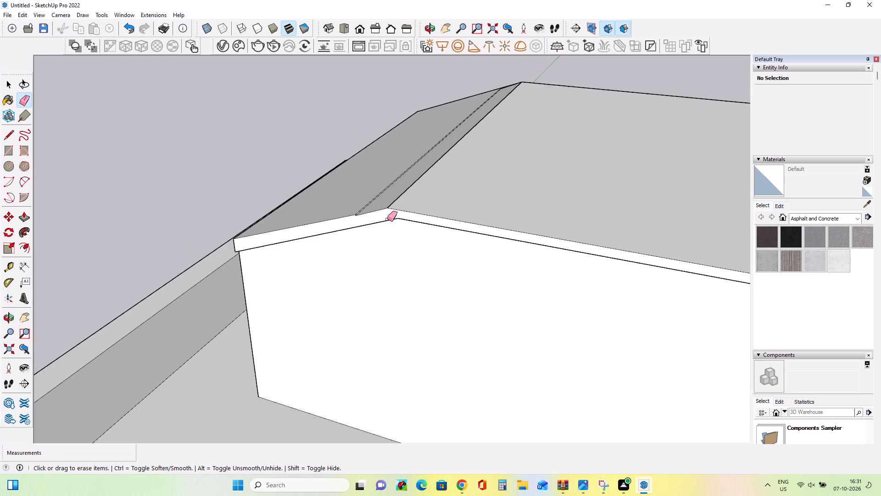
scroll(387, 219, "down", 13)
Erase the crease lines on the sloped roof face parallel to the ridge, removing the sloped face with them.
middle_click_drag(440, 247, 542, 249)
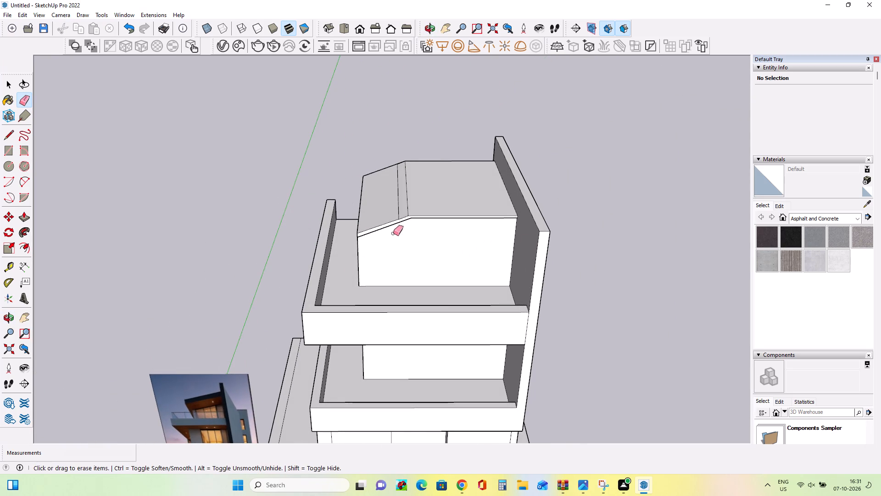
scroll(425, 195, "up", 8)
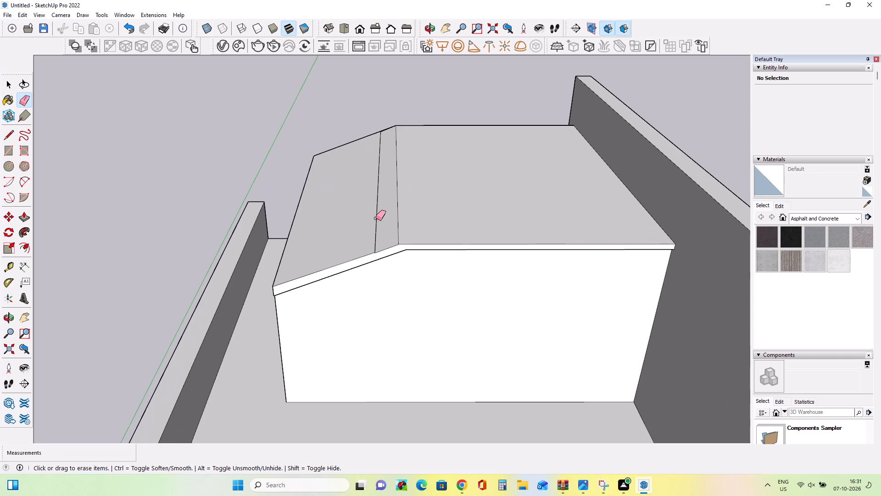
left_click(378, 218)
left_click(377, 218)
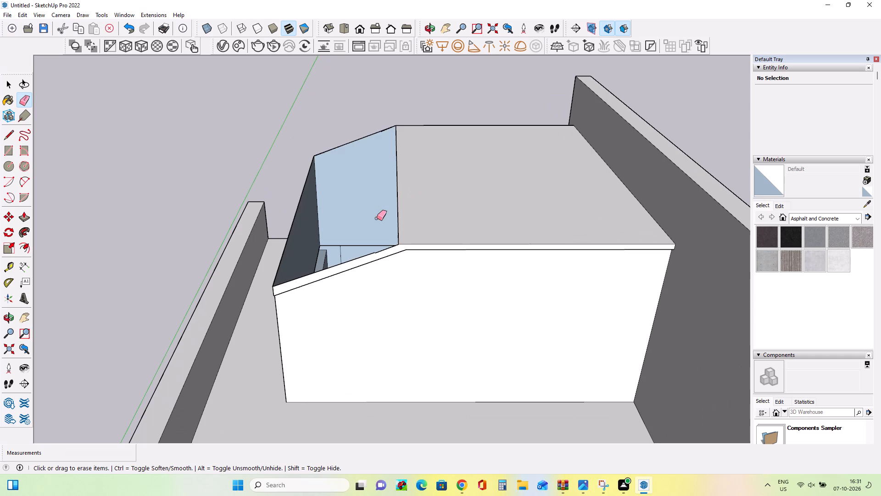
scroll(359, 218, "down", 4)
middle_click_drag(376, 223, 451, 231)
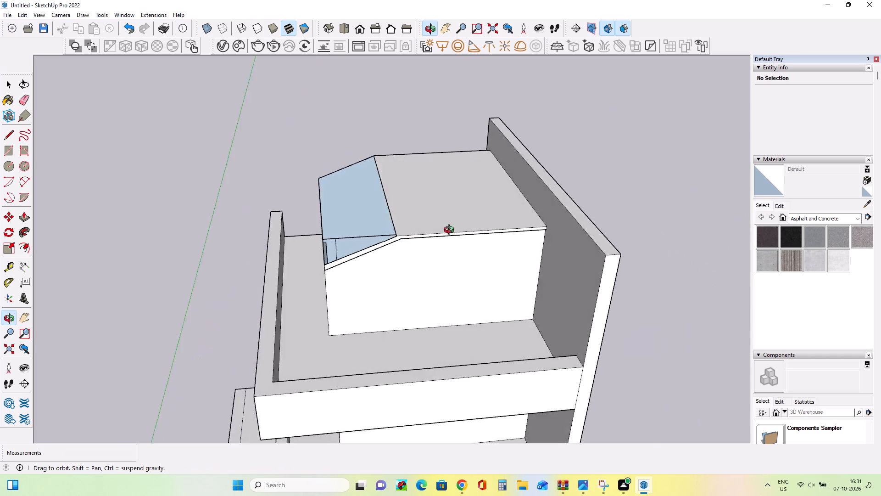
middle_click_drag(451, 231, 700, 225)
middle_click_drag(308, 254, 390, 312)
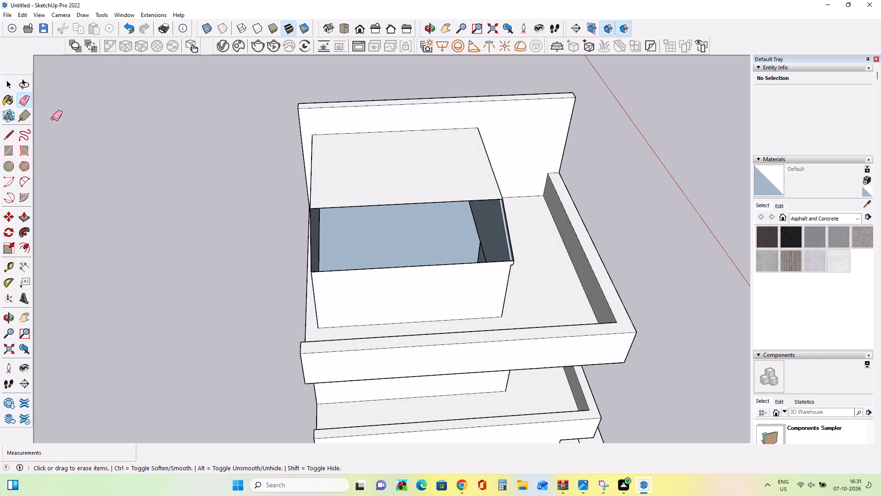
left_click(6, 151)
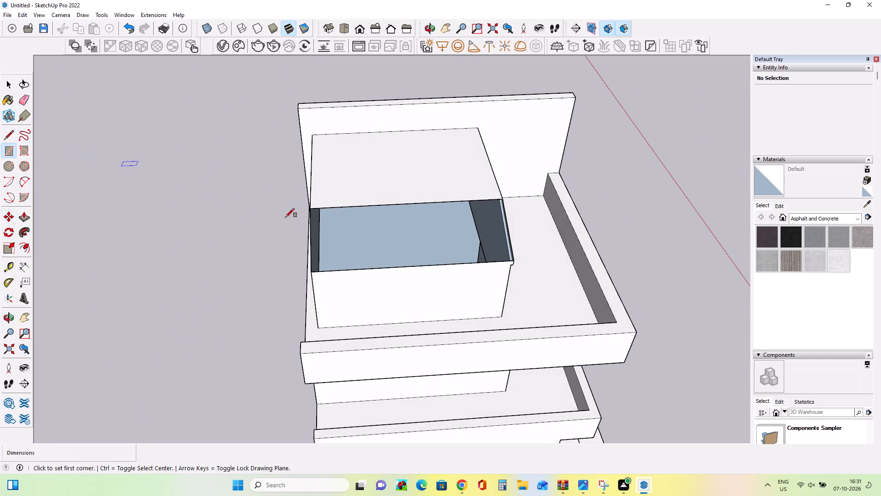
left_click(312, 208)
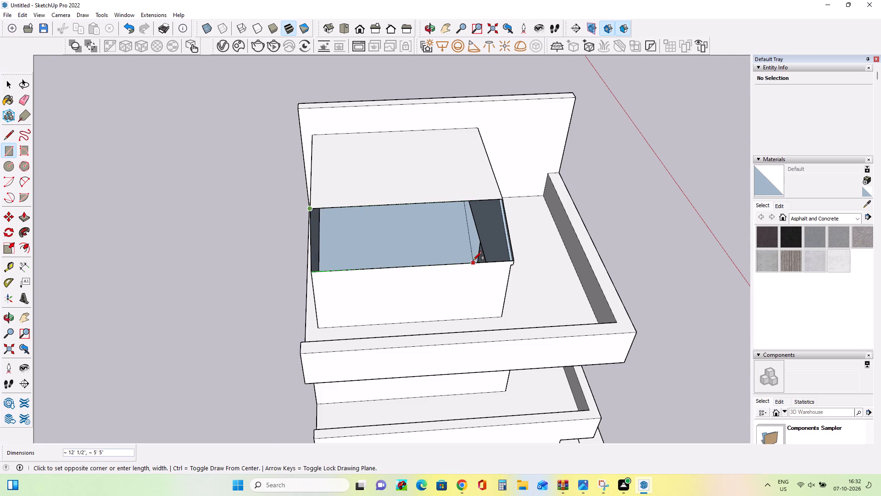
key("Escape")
Draw zigzag lines between the ridge and eave edges to fill the middle of the open roof slope with faces.
left_click(3, 135)
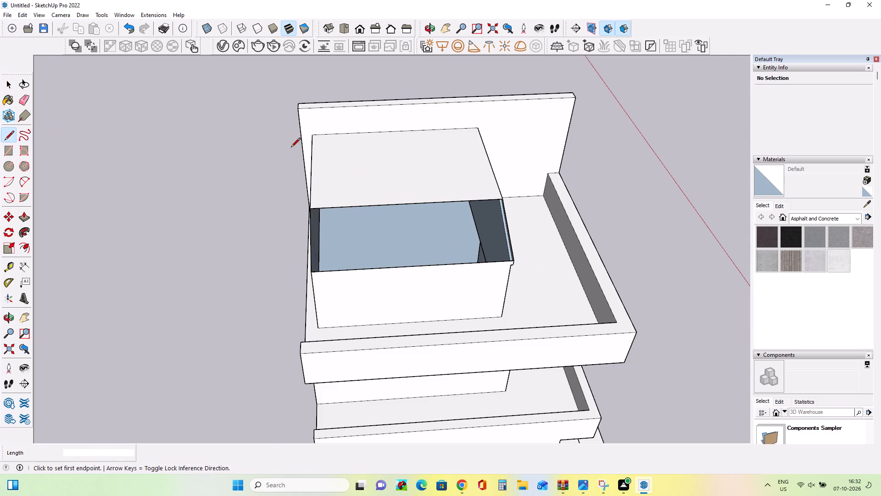
left_click(414, 203)
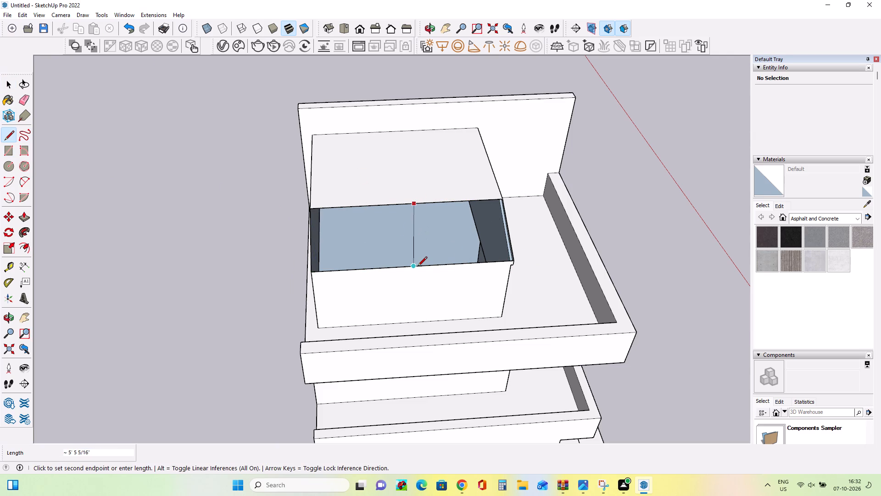
left_click(418, 267)
left_click(460, 201)
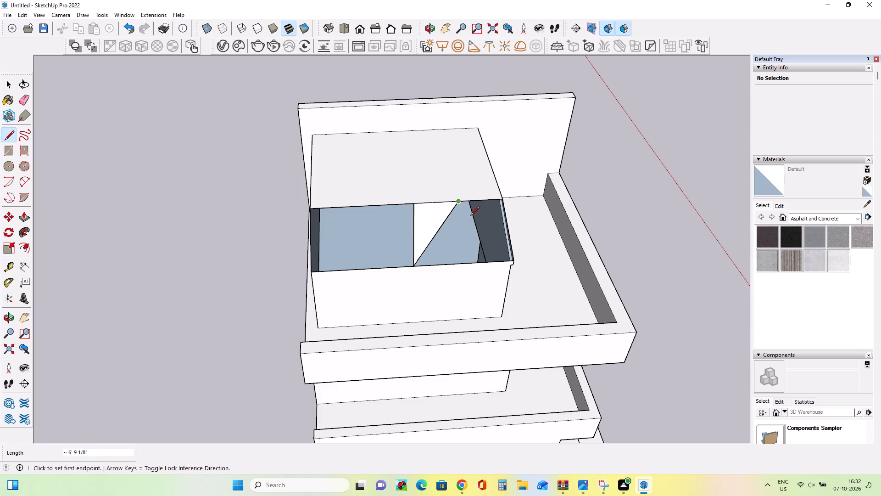
left_click(486, 260)
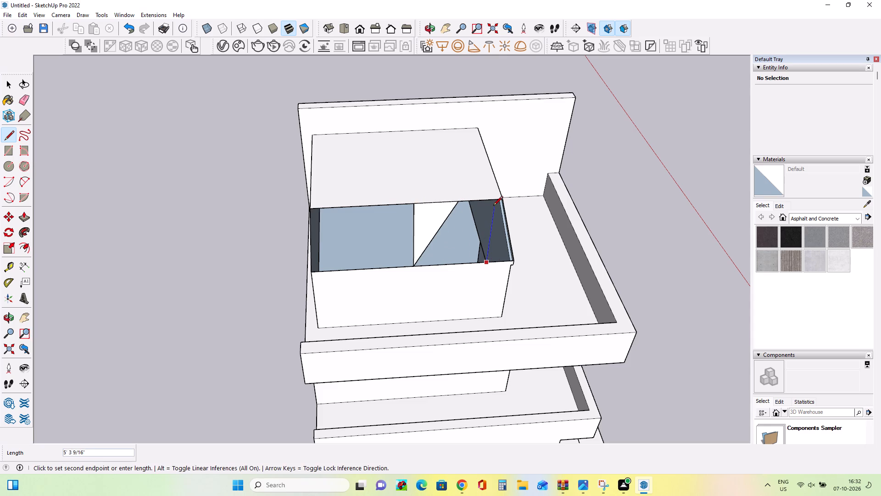
left_click(494, 205)
middle_click_drag(465, 239, 438, 298)
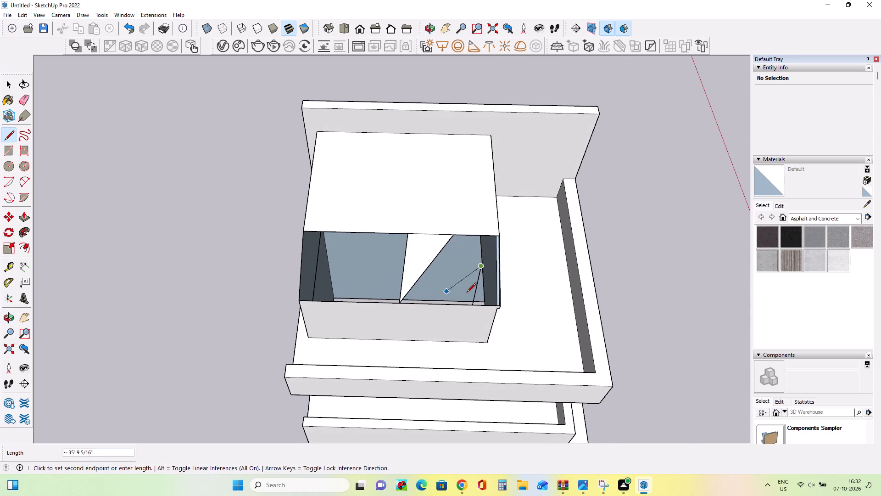
left_click(471, 305)
left_click(453, 232)
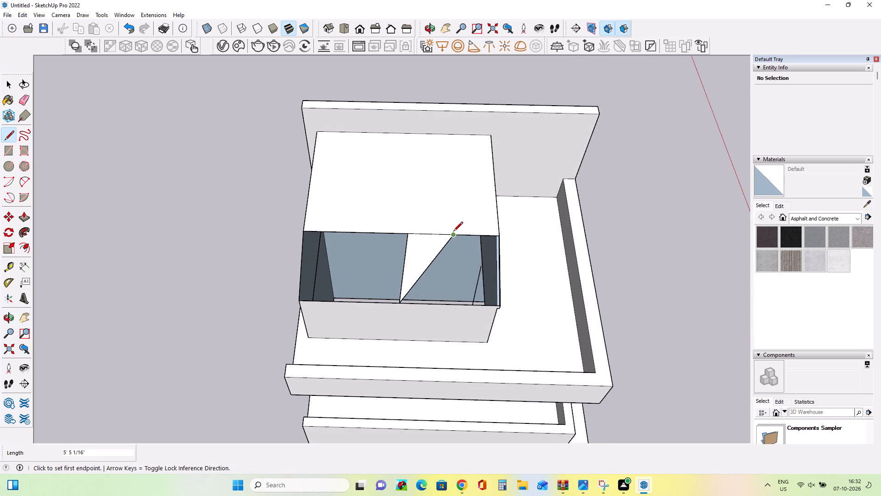
left_click(468, 304)
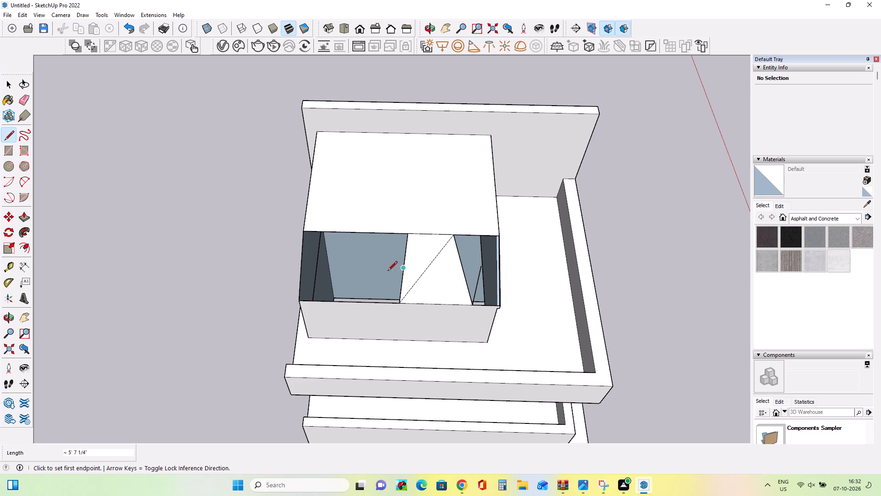
Continue the zigzag lines between ridge and eave, filling the open slope out to the eave's far corner.
scroll(421, 299, "up", 3)
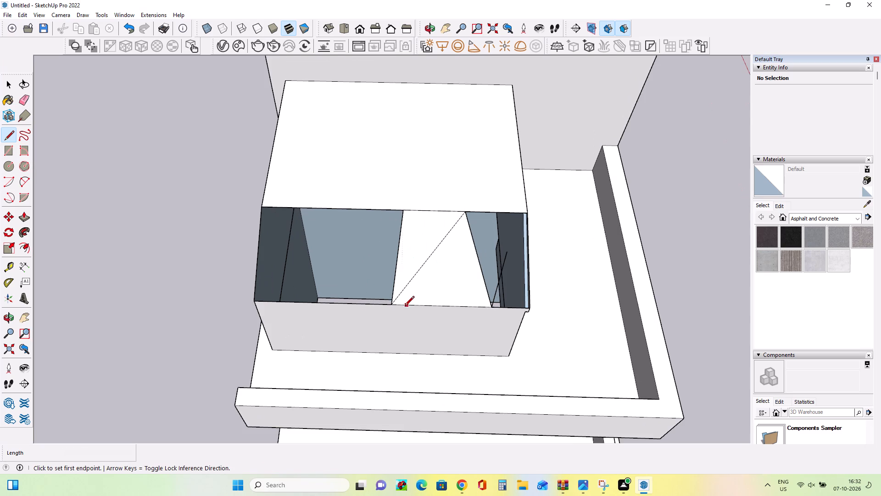
left_click(392, 305)
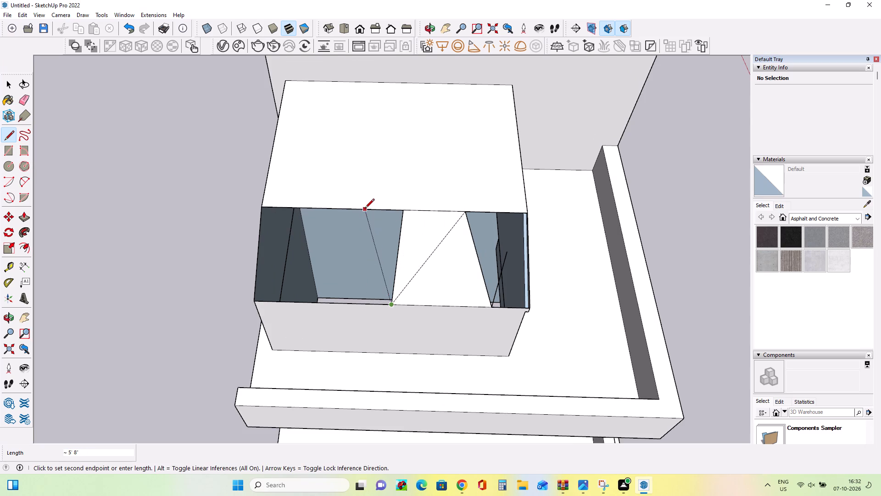
left_click(365, 209)
left_click(364, 209)
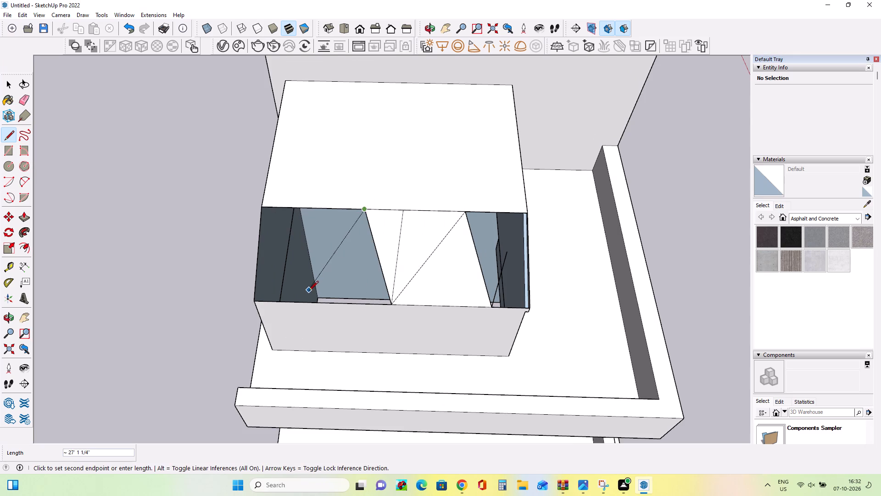
left_click(309, 303)
left_click(305, 304)
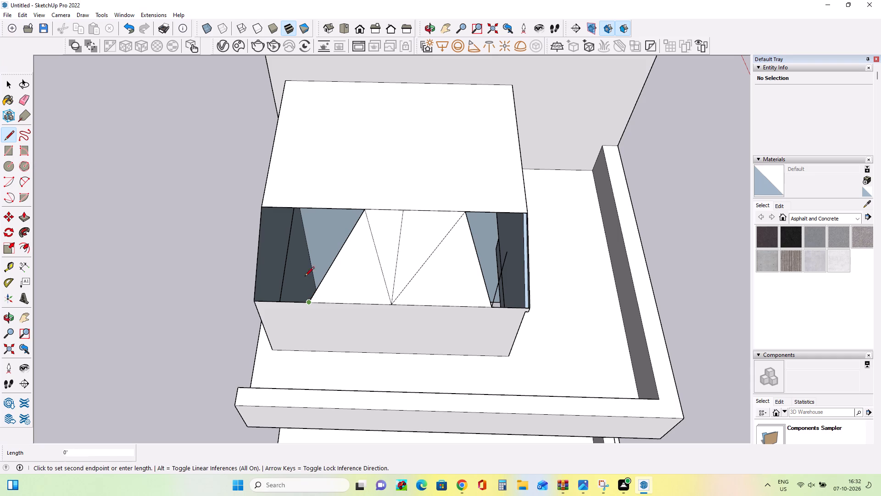
left_click(299, 208)
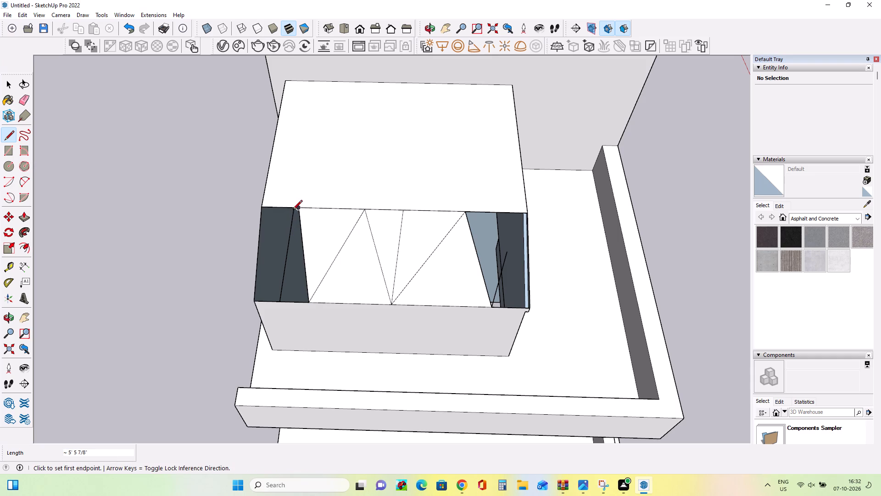
left_click(298, 209)
left_click(255, 300)
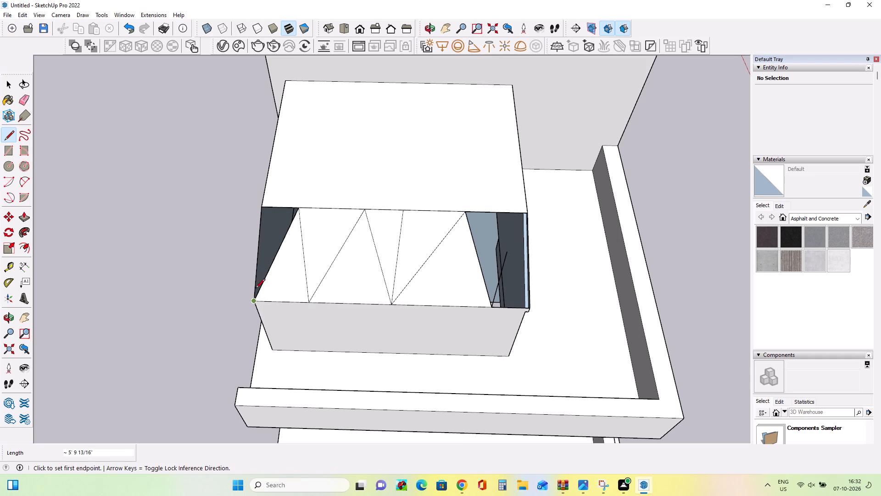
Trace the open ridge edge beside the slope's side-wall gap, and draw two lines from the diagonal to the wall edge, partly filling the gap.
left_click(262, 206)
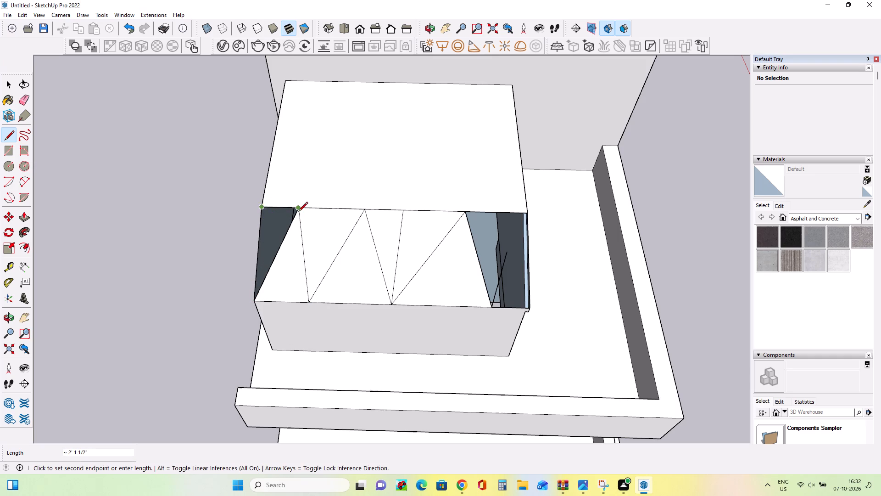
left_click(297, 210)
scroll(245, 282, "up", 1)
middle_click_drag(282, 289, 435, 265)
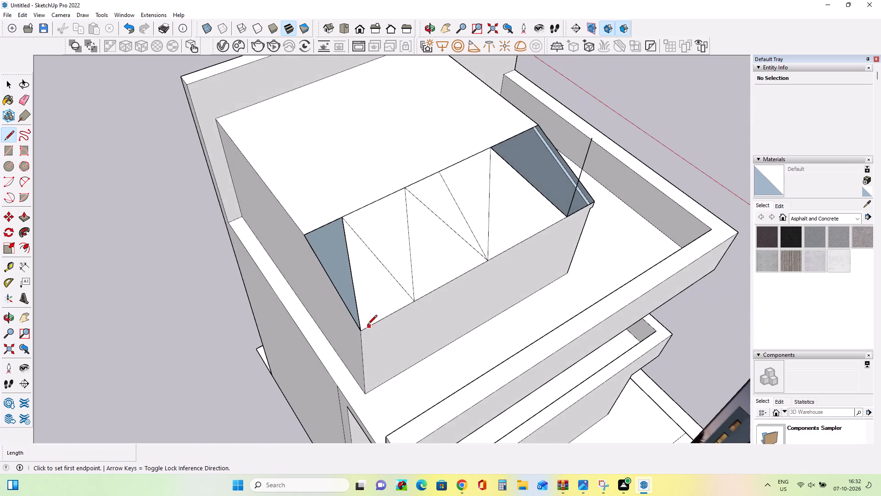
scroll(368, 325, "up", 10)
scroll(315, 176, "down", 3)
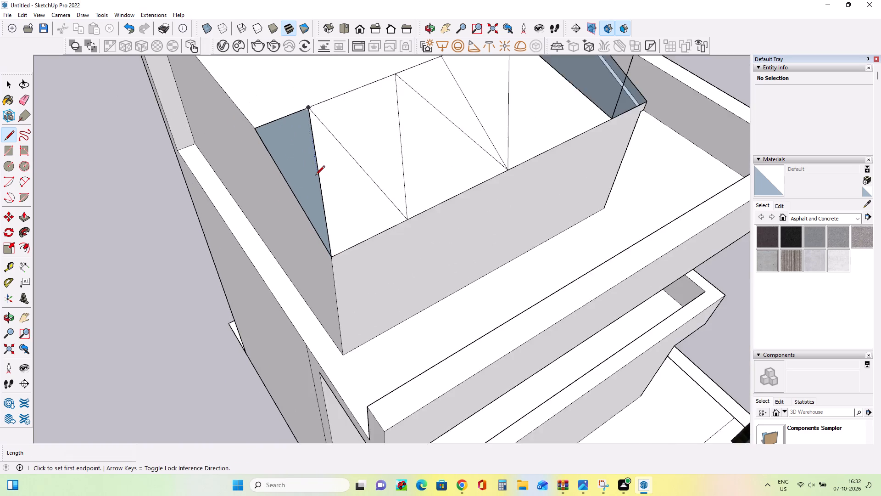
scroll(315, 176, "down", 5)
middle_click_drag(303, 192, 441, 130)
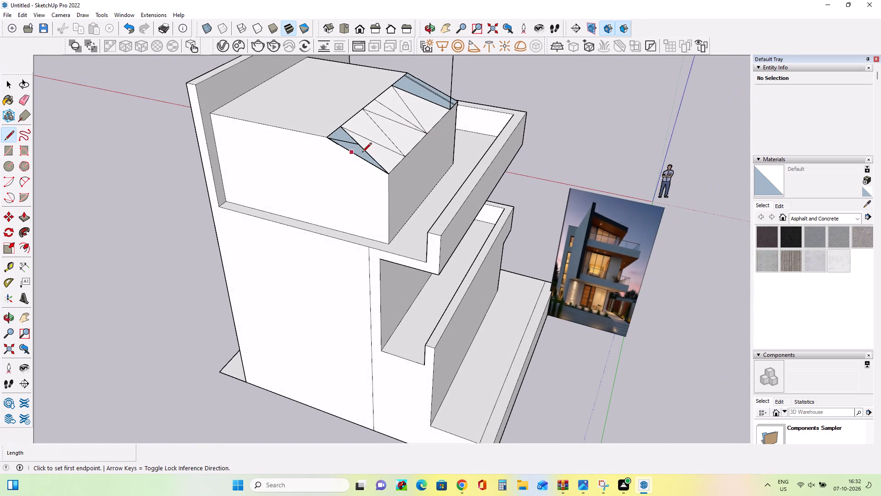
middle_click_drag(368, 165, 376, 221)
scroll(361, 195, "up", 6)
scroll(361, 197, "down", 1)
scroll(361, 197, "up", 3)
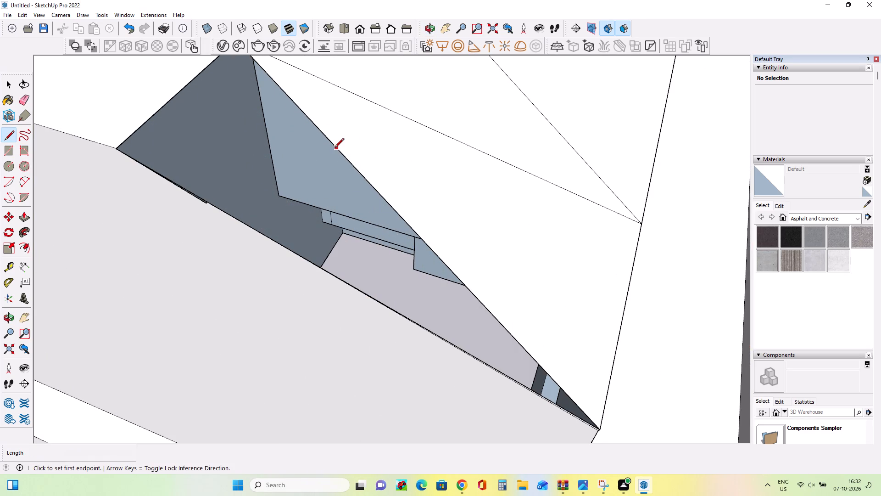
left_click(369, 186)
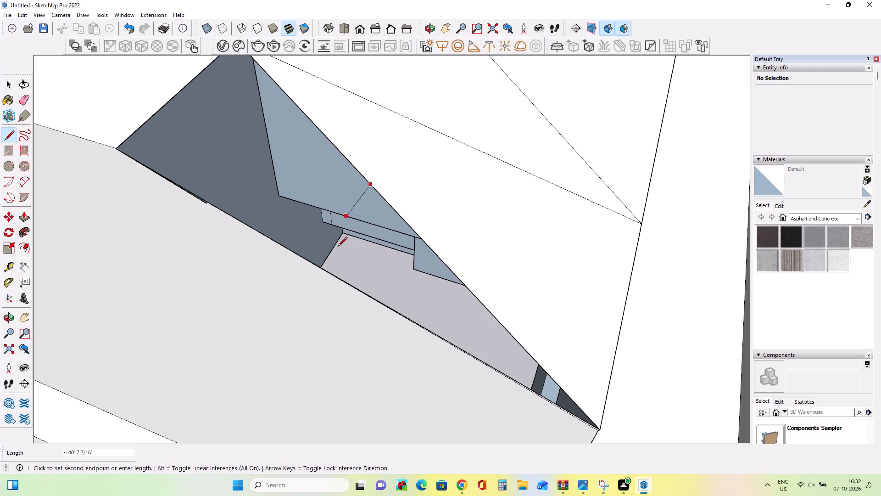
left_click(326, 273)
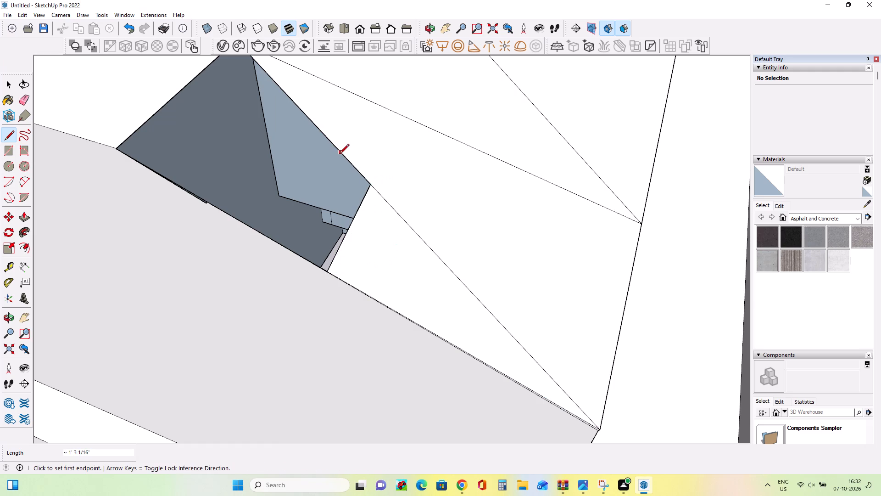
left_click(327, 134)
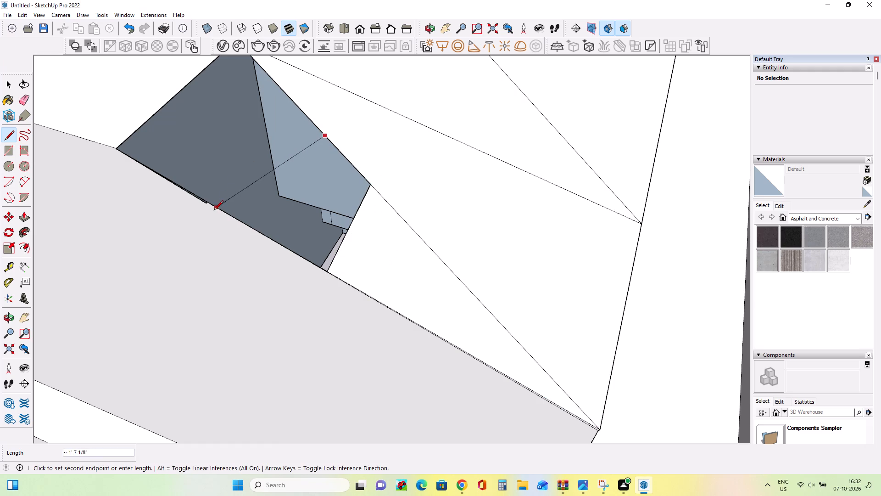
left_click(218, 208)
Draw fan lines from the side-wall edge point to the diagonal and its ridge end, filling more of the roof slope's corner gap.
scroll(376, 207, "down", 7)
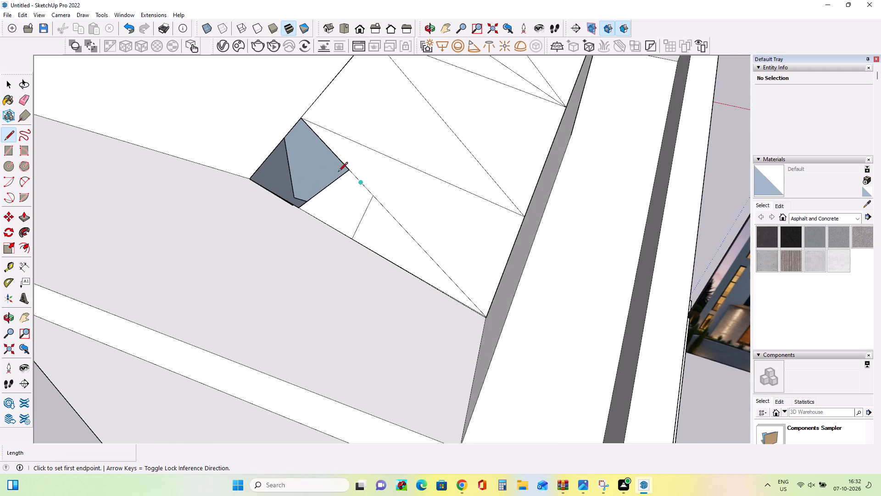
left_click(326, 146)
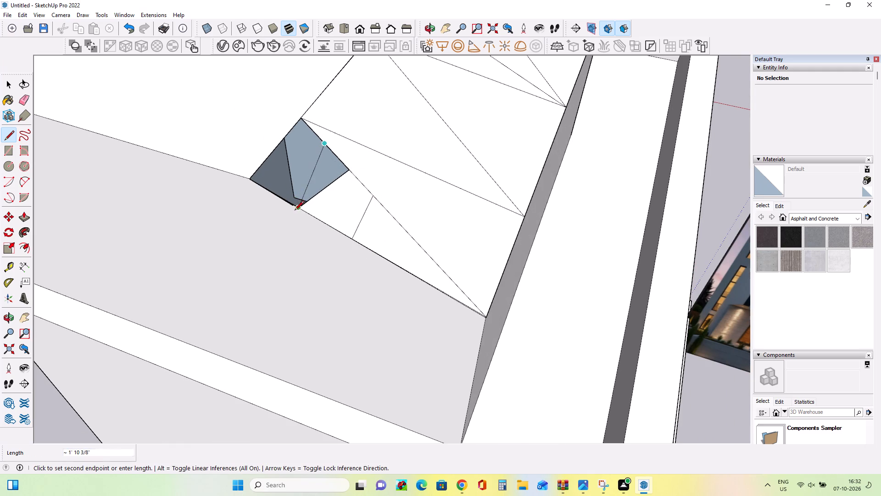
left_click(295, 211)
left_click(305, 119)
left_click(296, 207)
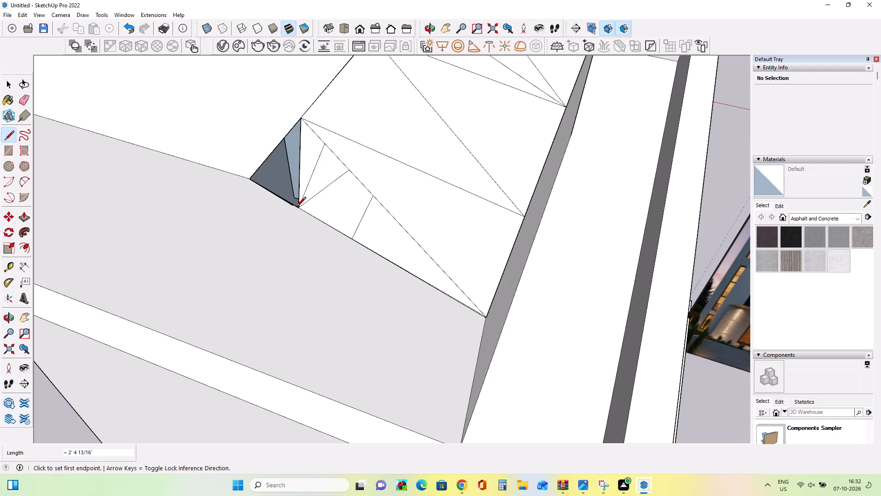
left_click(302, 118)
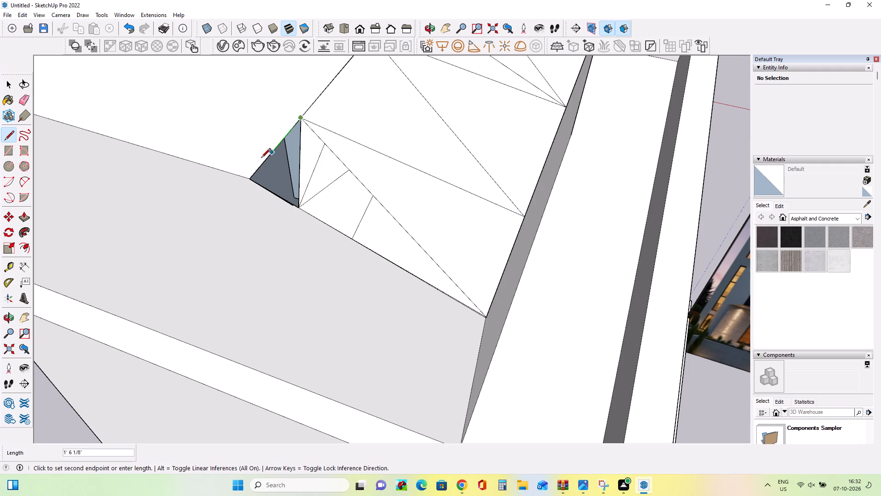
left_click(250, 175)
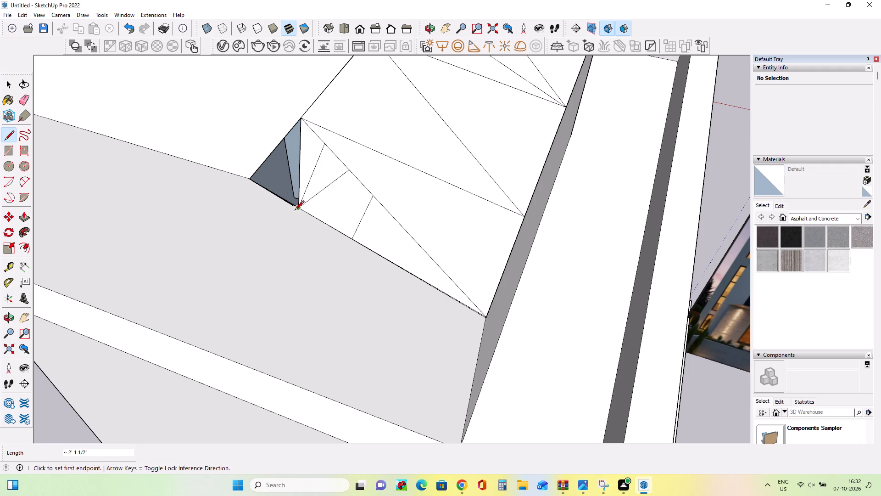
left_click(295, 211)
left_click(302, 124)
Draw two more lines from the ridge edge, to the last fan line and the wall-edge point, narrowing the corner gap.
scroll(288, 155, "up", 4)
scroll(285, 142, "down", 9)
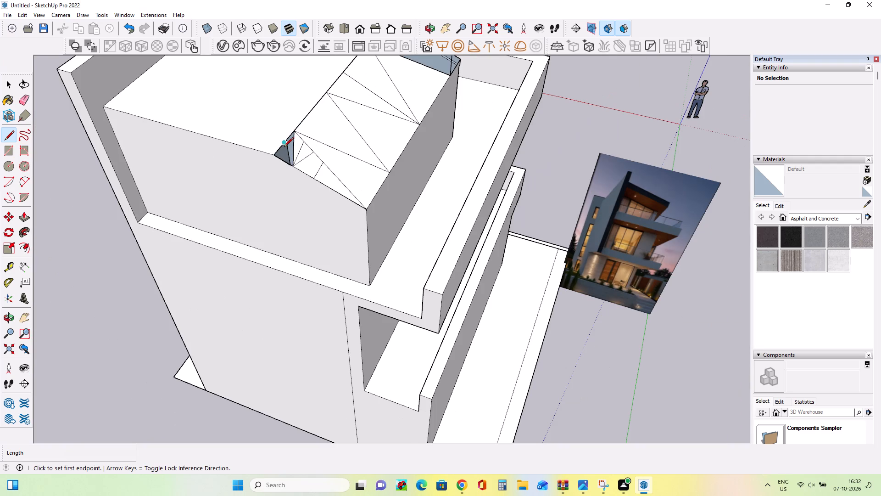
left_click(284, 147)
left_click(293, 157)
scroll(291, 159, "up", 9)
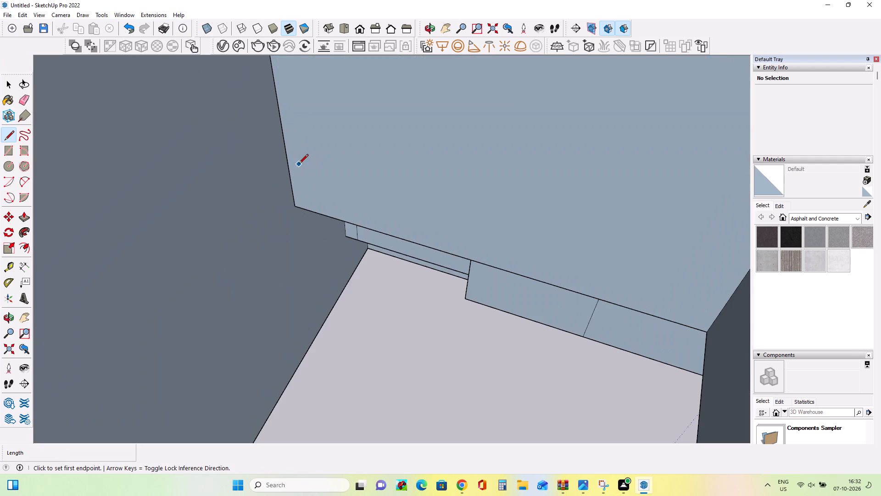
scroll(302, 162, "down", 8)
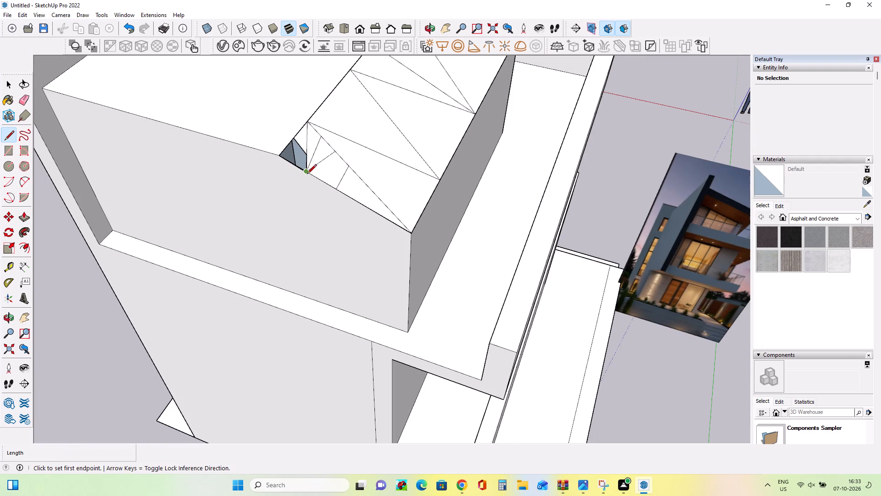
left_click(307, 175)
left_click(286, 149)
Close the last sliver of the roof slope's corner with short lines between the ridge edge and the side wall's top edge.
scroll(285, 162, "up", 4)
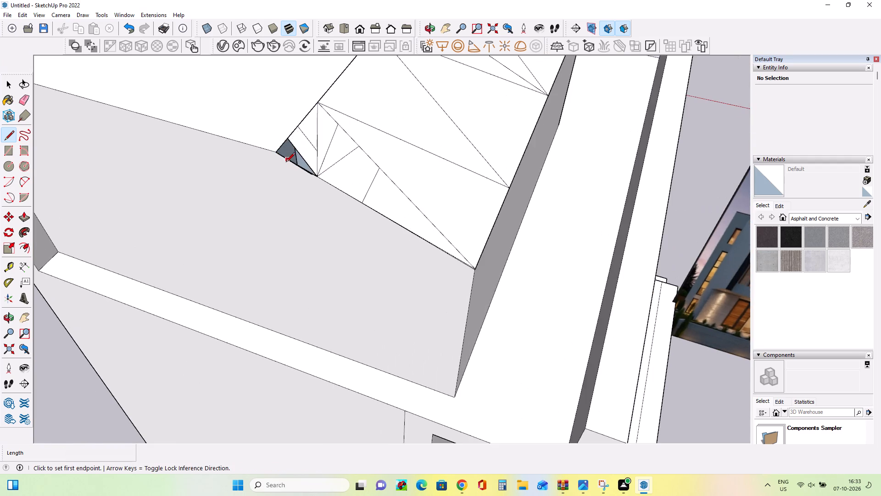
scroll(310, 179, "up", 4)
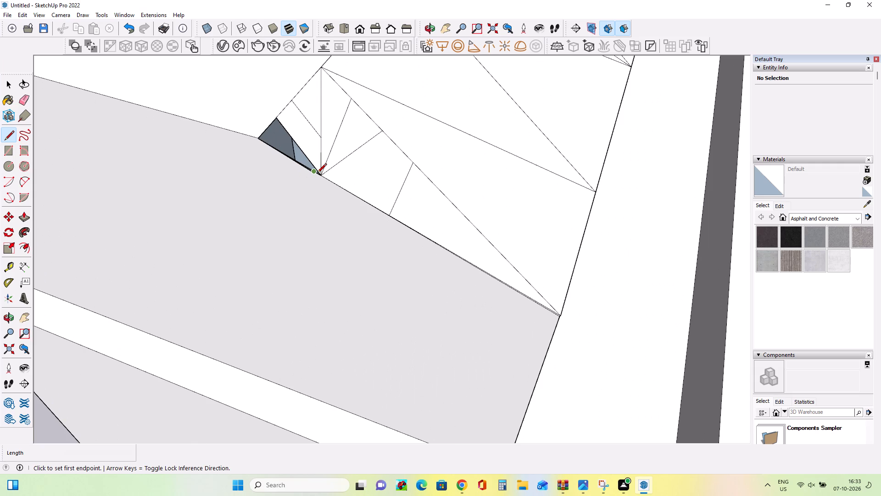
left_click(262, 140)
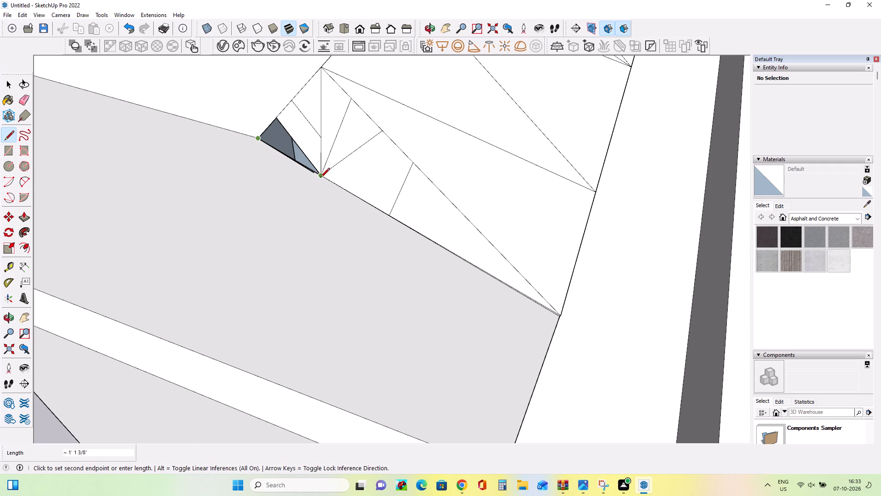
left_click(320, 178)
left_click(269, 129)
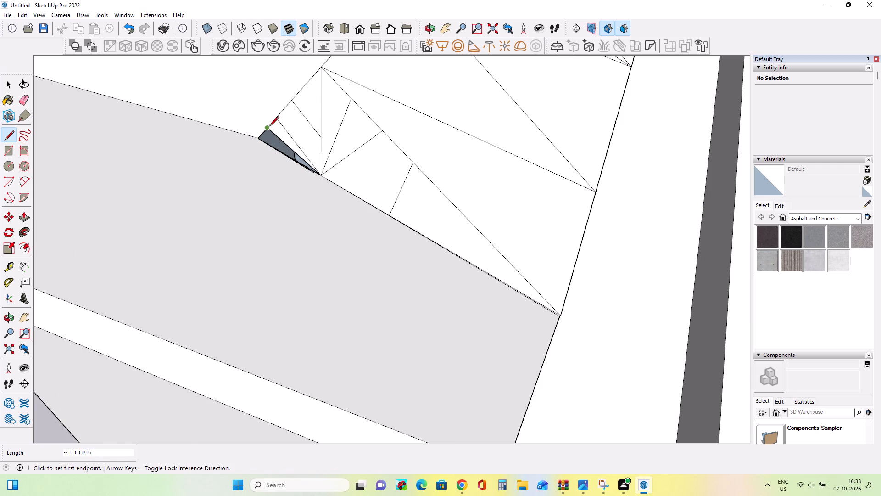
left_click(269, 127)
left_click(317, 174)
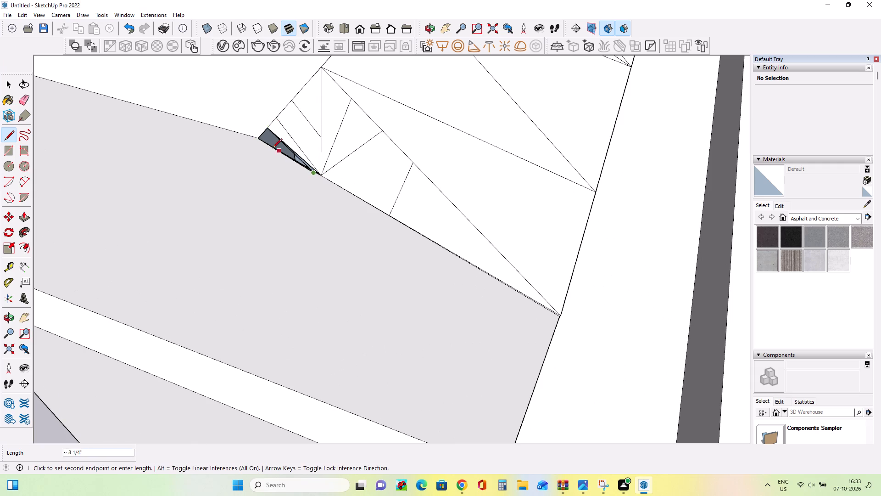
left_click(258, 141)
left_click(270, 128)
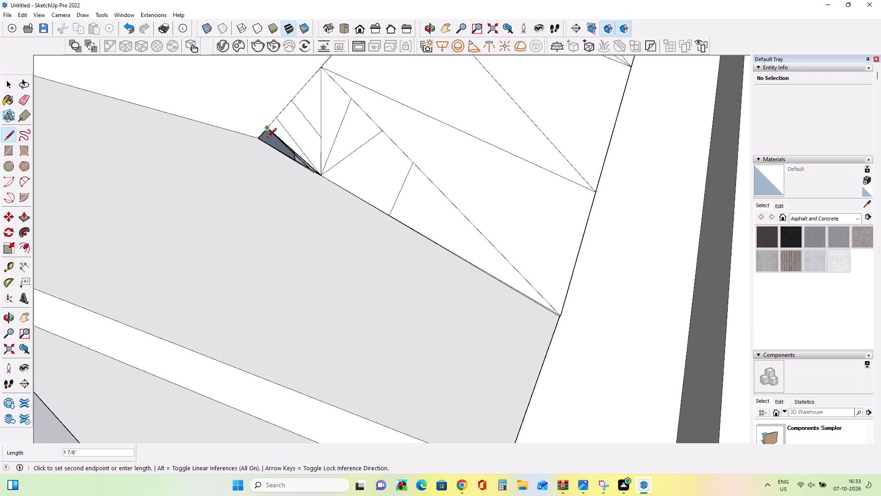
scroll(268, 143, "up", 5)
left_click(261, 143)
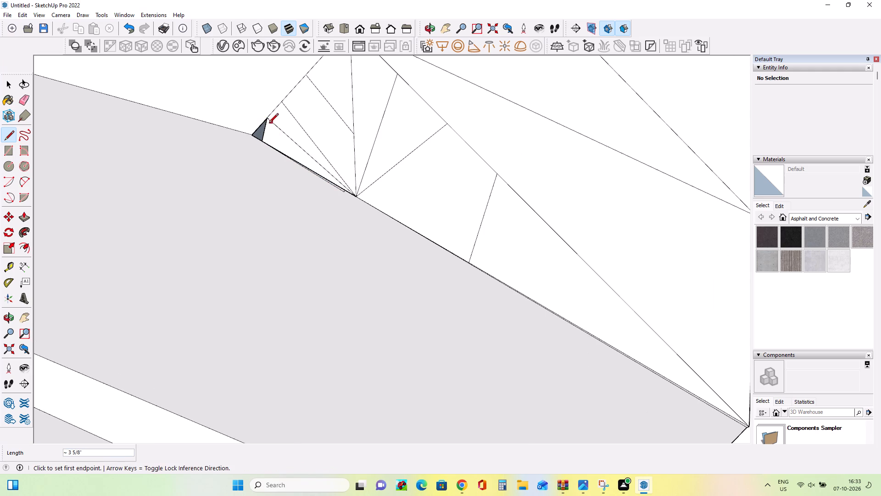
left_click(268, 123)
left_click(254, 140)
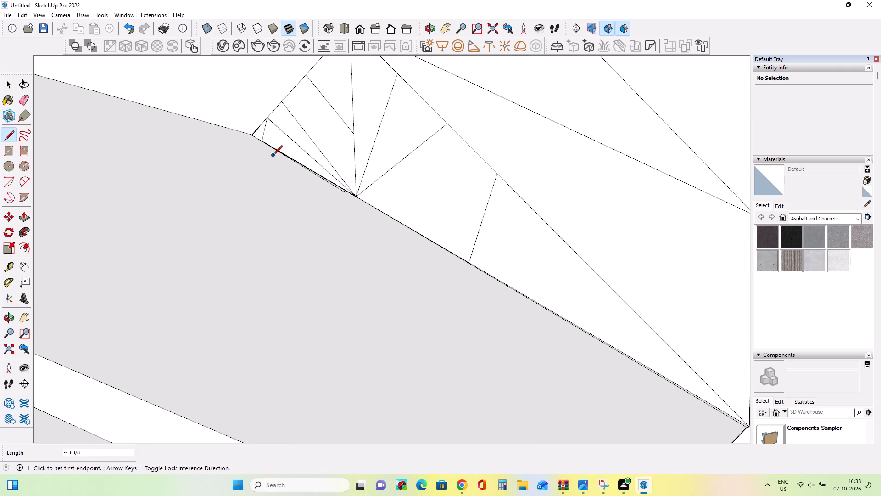
Examine the filled roof corner and the edges along the side wall at close range.
scroll(273, 154, "up", 8)
scroll(353, 178, "up", 5)
scroll(353, 178, "down", 5)
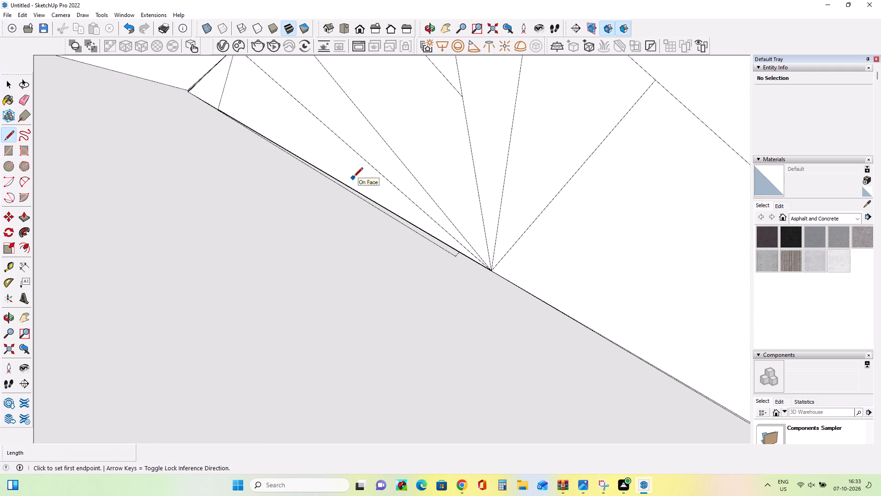
scroll(353, 178, "down", 4)
scroll(353, 178, "up", 1)
scroll(353, 178, "down", 17)
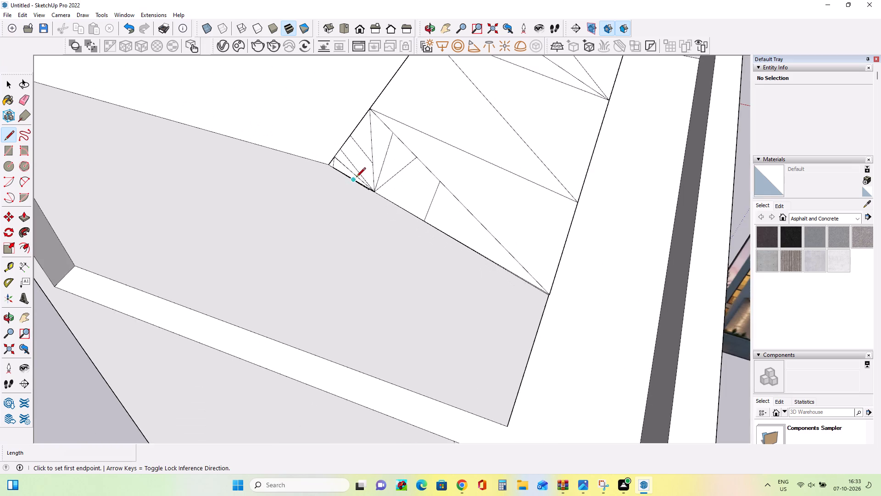
scroll(356, 178, "down", 8)
Erase the zigzag and diagonal lines across the middle of the roof slope, removing their triangular faces.
left_click(27, 101)
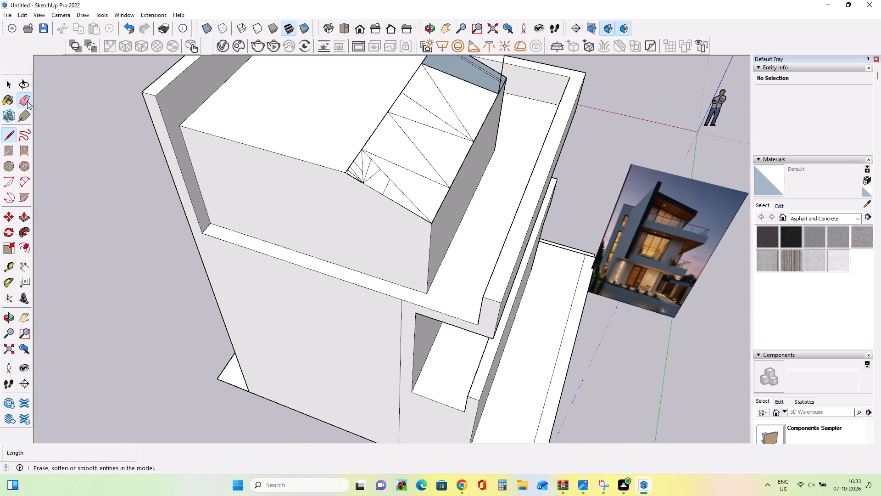
left_click(370, 171)
left_click(374, 167)
left_click(375, 164)
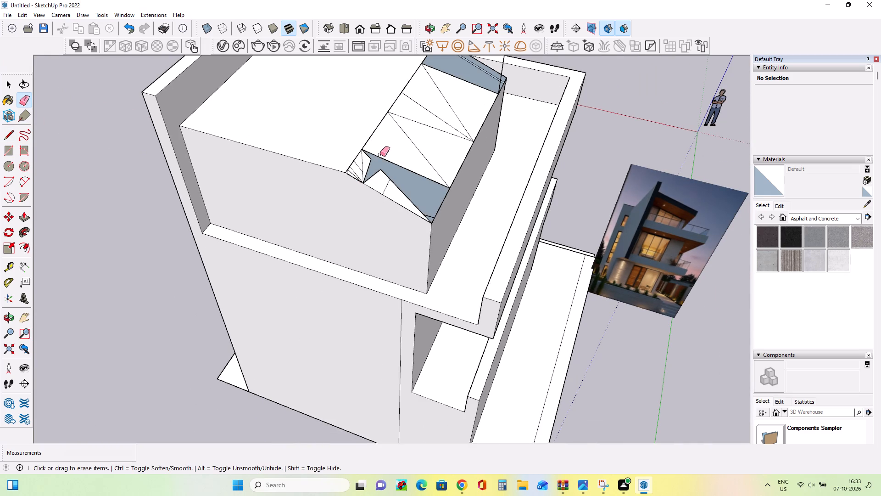
middle_click_drag(446, 163, 330, 205)
left_click_drag(346, 194, 417, 164)
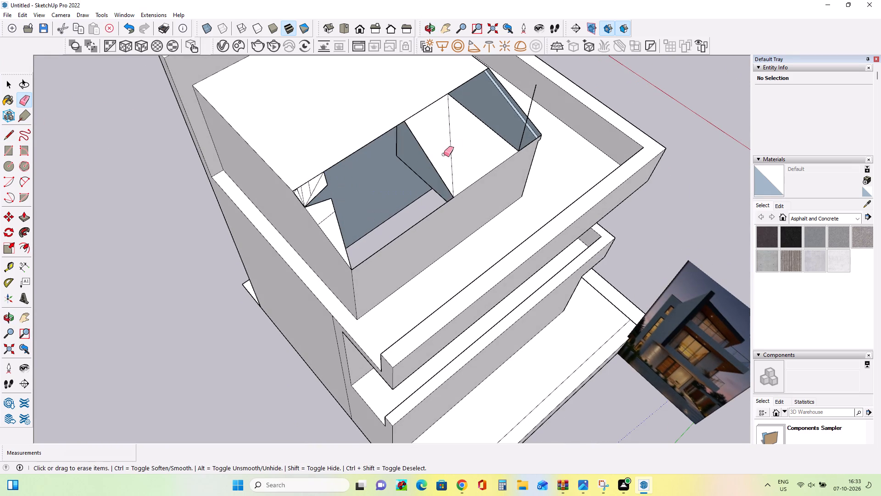
left_click_drag(469, 135, 403, 192)
left_click_drag(413, 135, 410, 147)
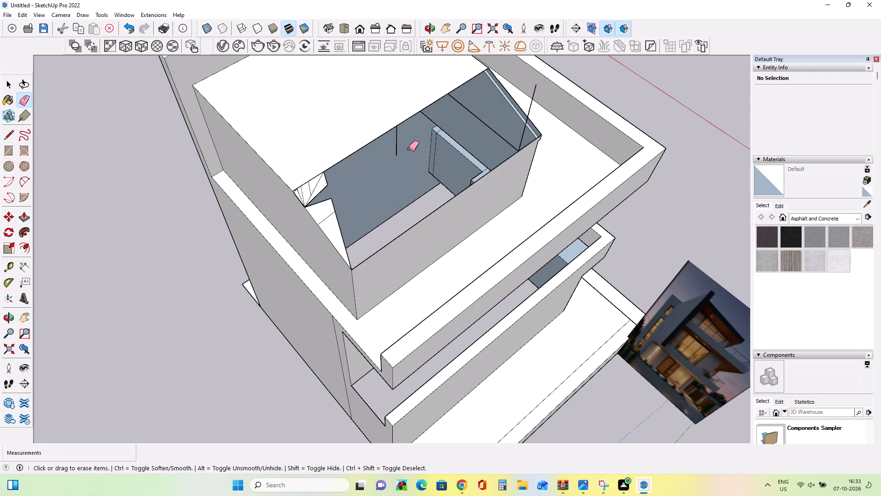
Erase the remaining diagonal between ridge and eave and the loose line near the far end of the roof opening.
middle_click_drag(427, 199, 16, 223)
middle_click_drag(16, 223, 70, 195)
middle_click_drag(273, 183, 460, 215)
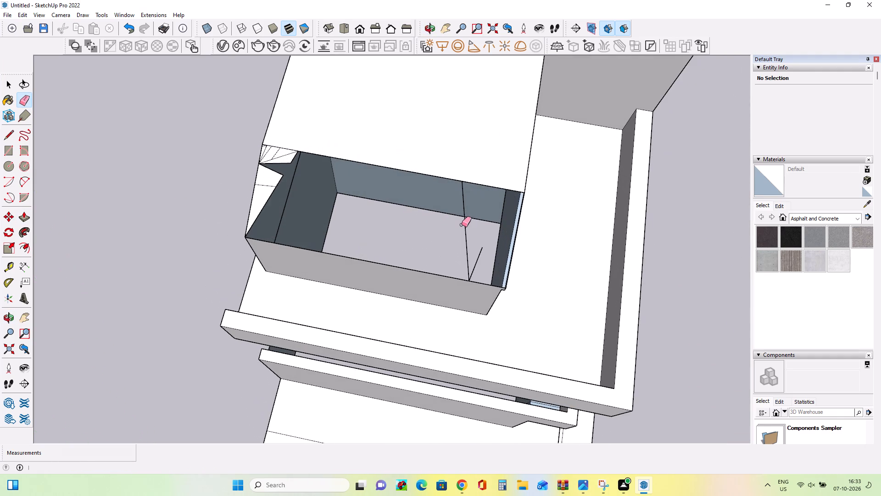
left_click(469, 225)
left_click_drag(460, 225, 465, 225)
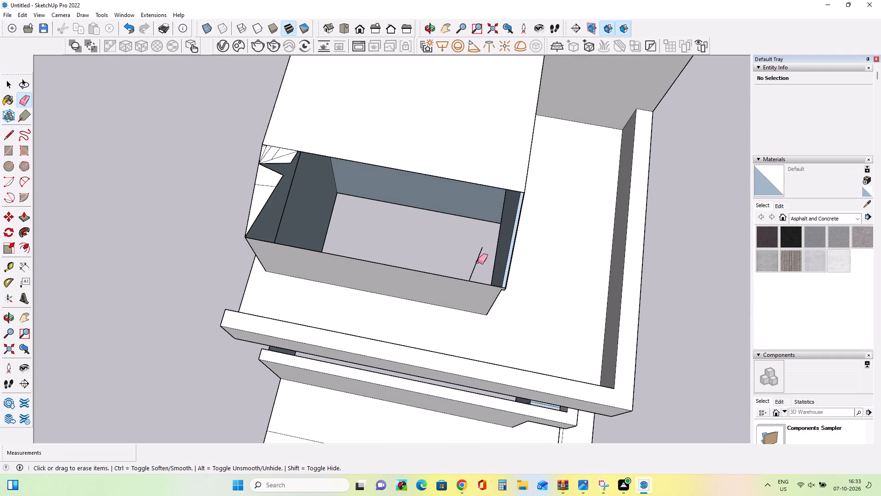
left_click(478, 262)
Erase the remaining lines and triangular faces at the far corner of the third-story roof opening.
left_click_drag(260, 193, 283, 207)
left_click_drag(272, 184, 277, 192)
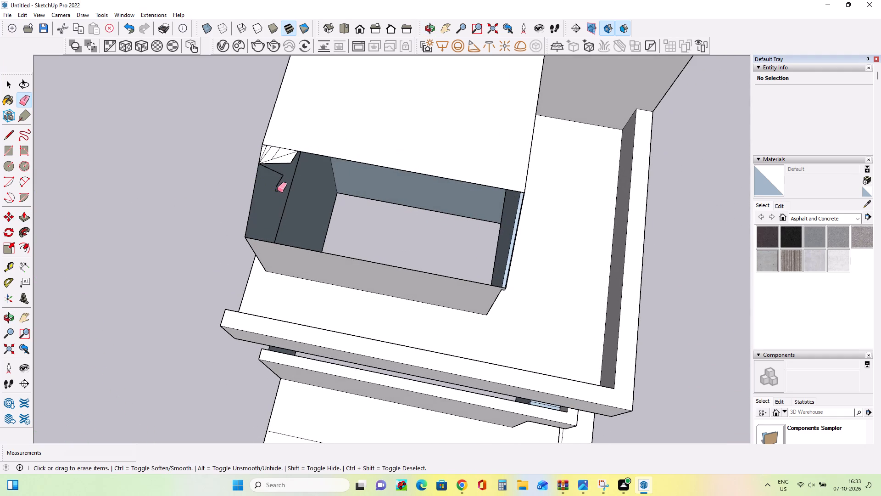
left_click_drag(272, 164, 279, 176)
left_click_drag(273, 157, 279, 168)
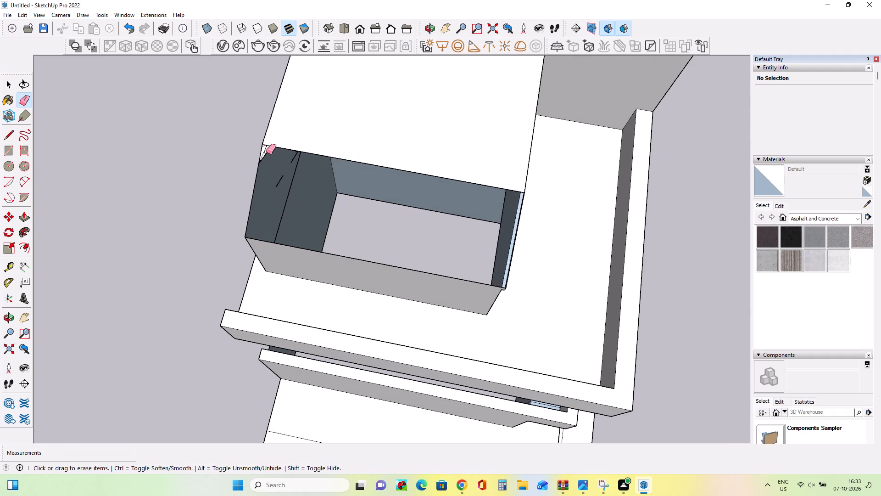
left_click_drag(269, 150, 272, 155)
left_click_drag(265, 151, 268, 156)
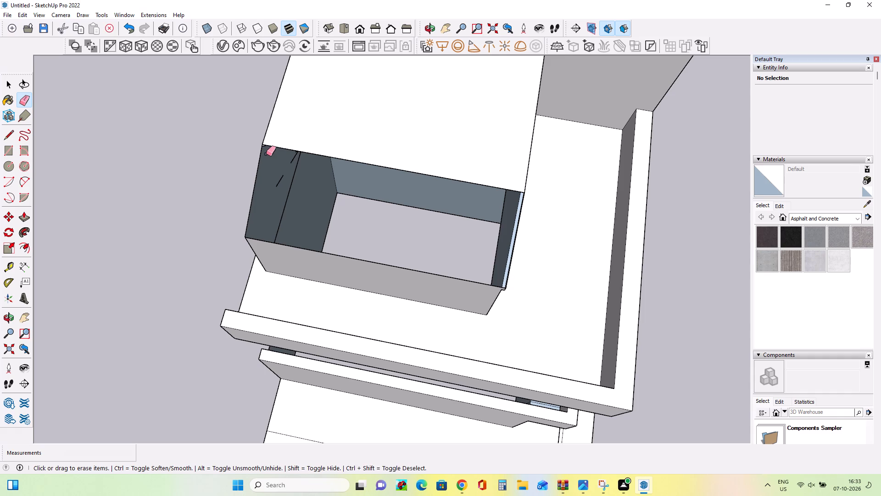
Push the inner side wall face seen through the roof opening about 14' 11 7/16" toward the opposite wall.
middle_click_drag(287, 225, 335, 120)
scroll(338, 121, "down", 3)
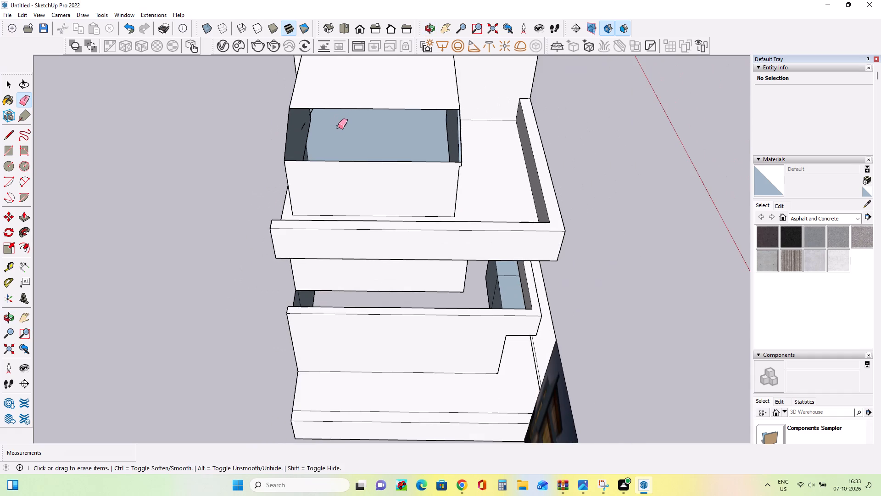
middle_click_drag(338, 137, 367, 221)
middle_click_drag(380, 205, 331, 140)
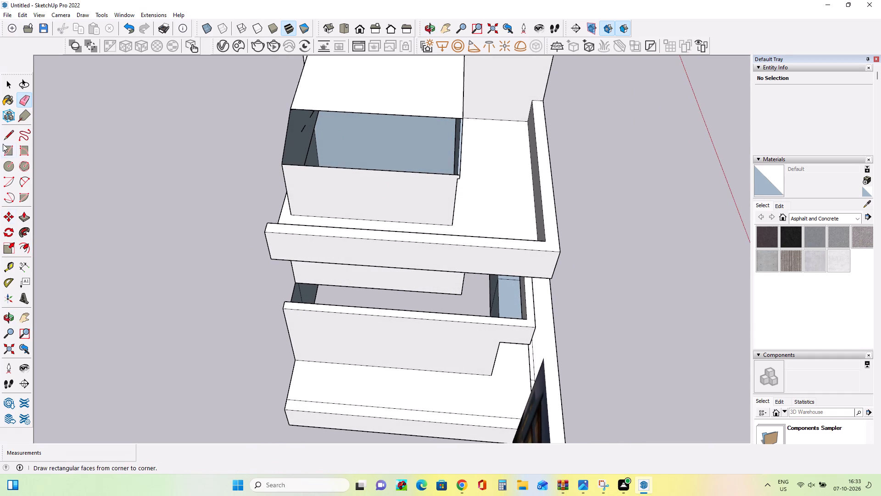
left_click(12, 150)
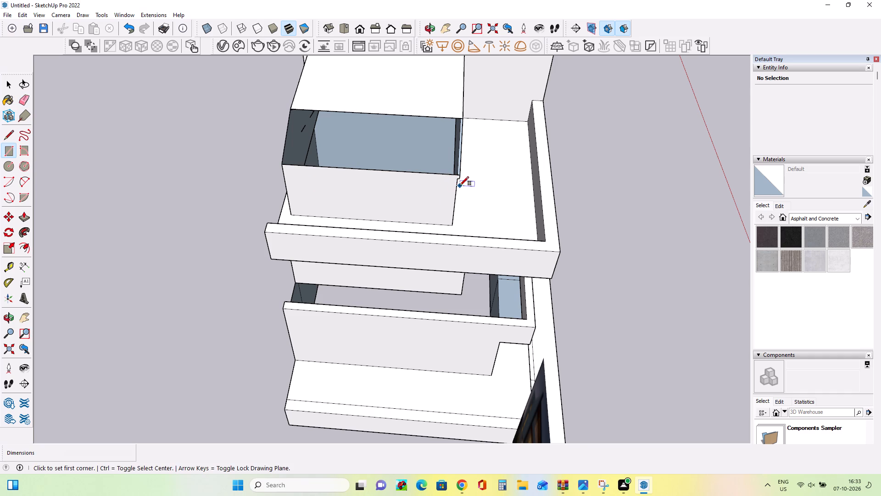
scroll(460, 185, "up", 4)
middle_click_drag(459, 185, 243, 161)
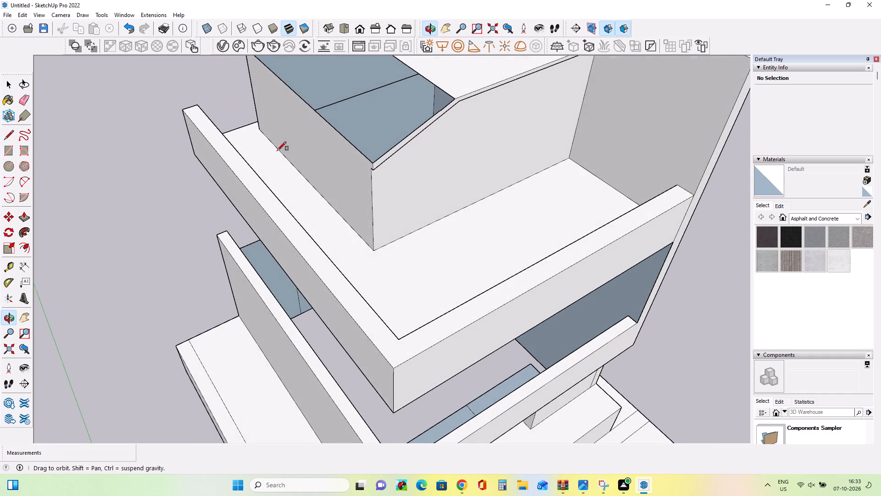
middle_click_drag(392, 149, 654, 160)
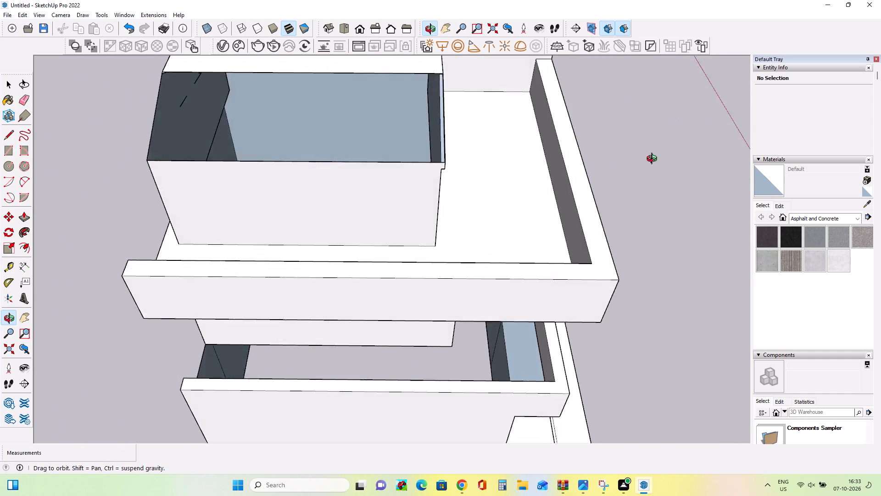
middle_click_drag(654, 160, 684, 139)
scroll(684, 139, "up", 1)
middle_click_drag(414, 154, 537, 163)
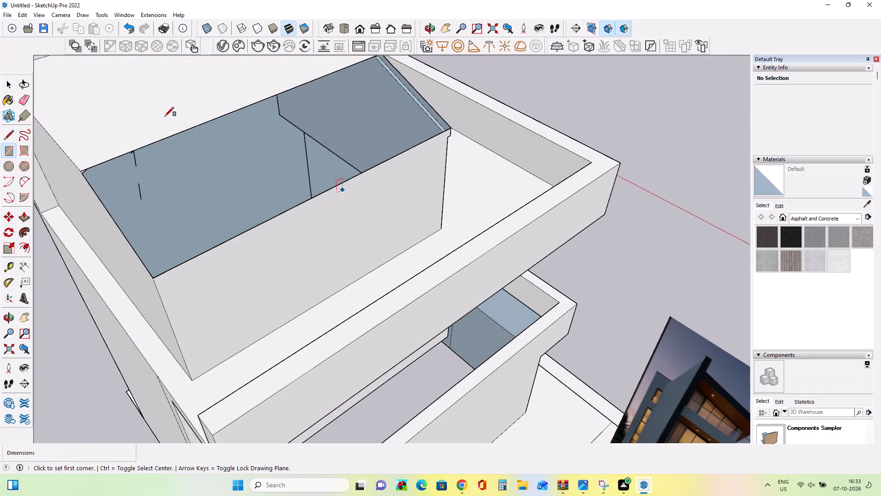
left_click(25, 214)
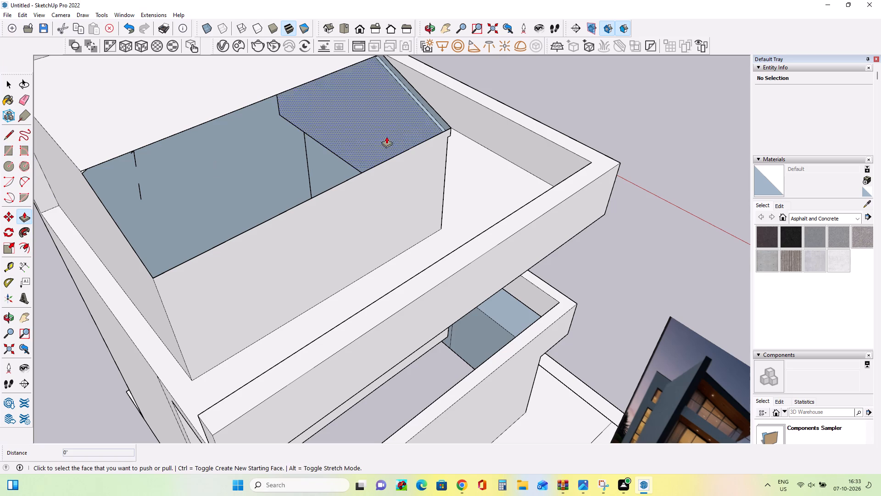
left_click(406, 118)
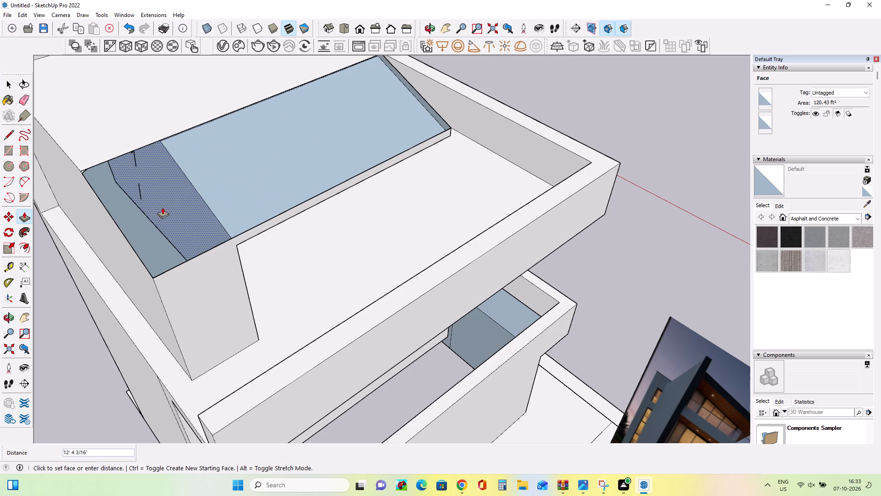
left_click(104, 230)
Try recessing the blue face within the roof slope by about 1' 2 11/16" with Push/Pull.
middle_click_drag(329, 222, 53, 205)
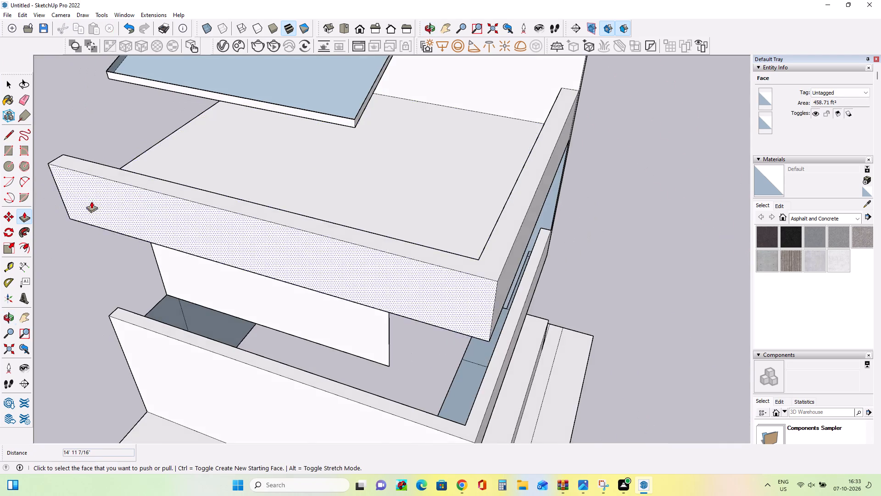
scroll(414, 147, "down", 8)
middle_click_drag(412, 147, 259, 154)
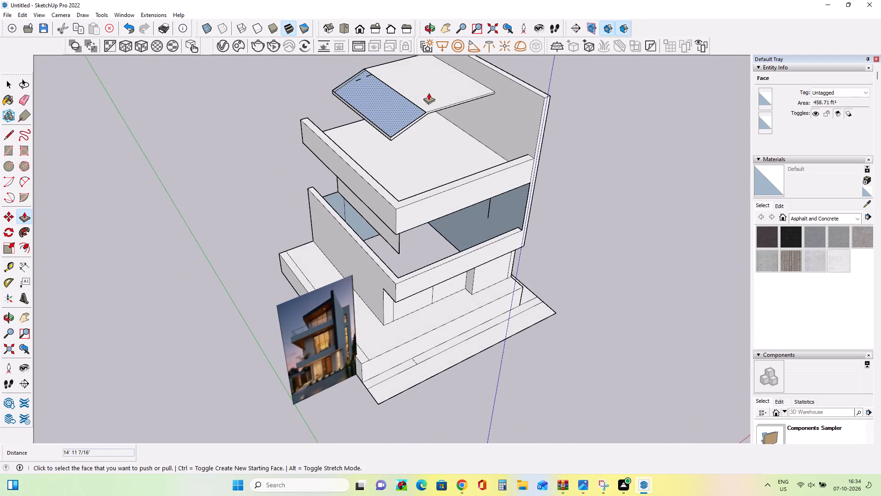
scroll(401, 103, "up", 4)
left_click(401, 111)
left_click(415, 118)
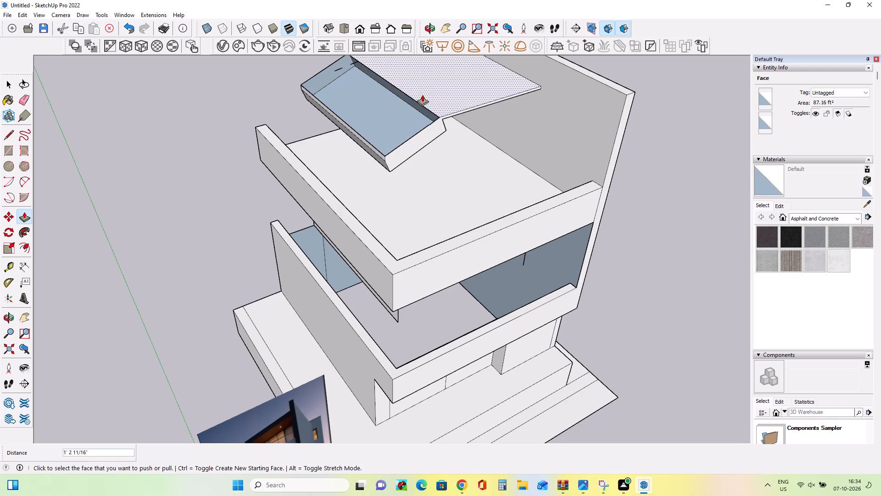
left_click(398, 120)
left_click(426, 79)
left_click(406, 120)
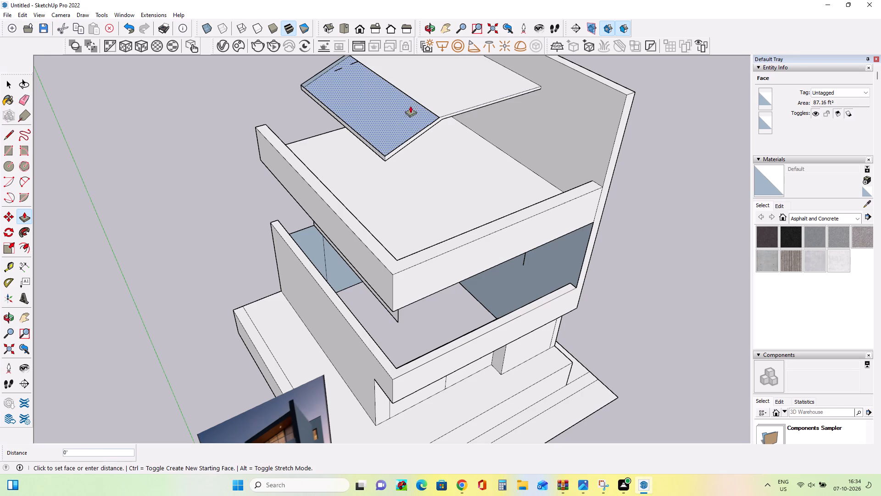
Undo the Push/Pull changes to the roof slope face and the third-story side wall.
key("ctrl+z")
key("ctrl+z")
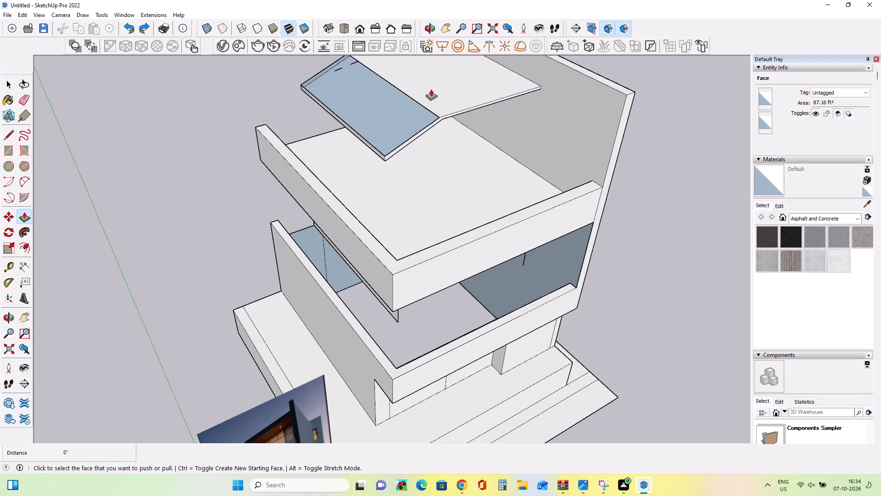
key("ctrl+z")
Examine the third-story roof opening and its surrounding walls from several sides.
middle_click_drag(421, 132, 650, 130)
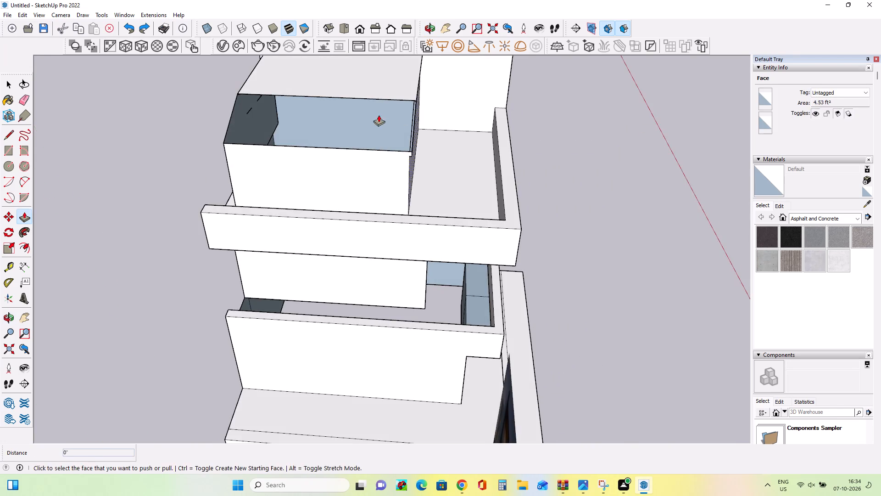
middle_click_drag(390, 122, 620, 95)
middle_click_drag(415, 118, 61, 195)
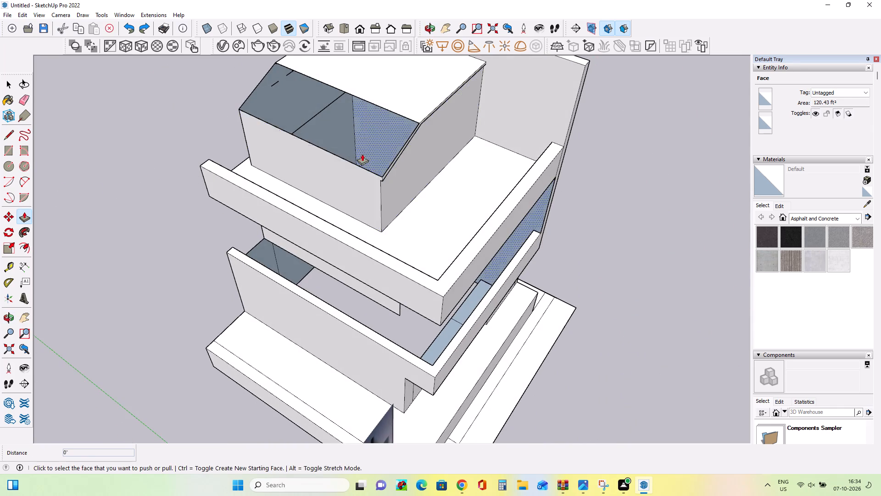
middle_click_drag(362, 154, 217, 175)
scroll(359, 157, "up", 1)
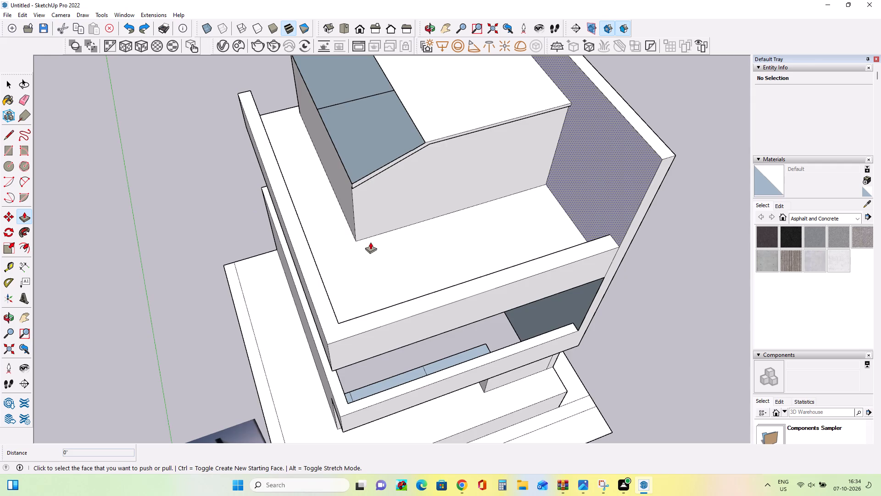
scroll(355, 171, "down", 9)
scroll(339, 119, "up", 8)
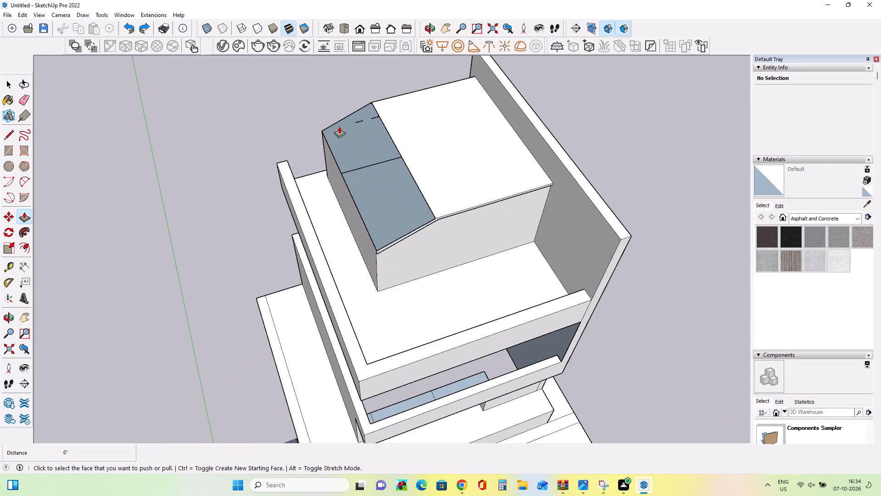
middle_click_drag(359, 144, 524, 122)
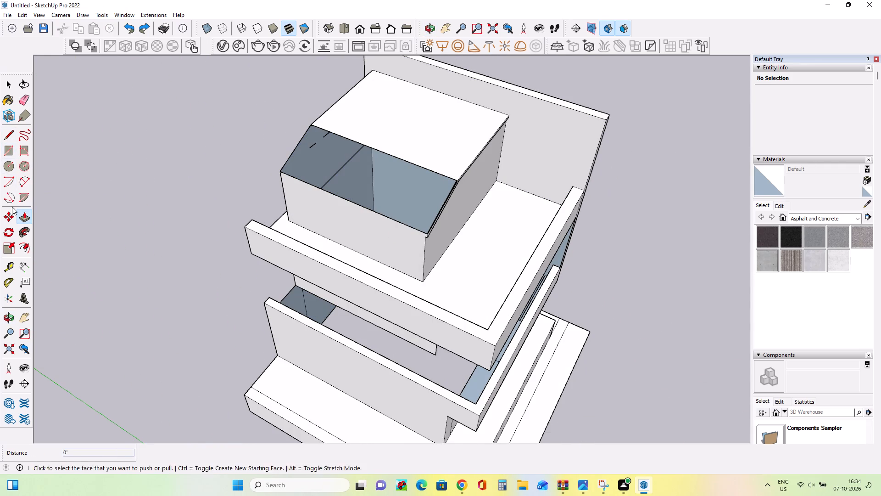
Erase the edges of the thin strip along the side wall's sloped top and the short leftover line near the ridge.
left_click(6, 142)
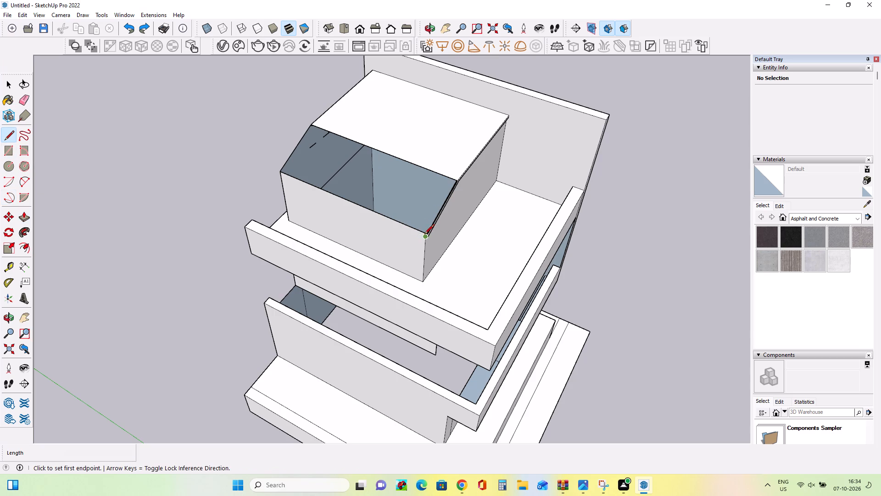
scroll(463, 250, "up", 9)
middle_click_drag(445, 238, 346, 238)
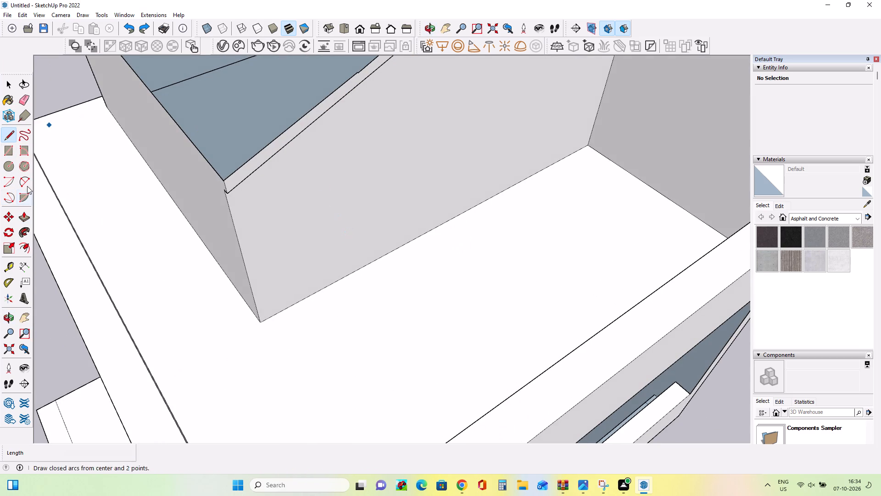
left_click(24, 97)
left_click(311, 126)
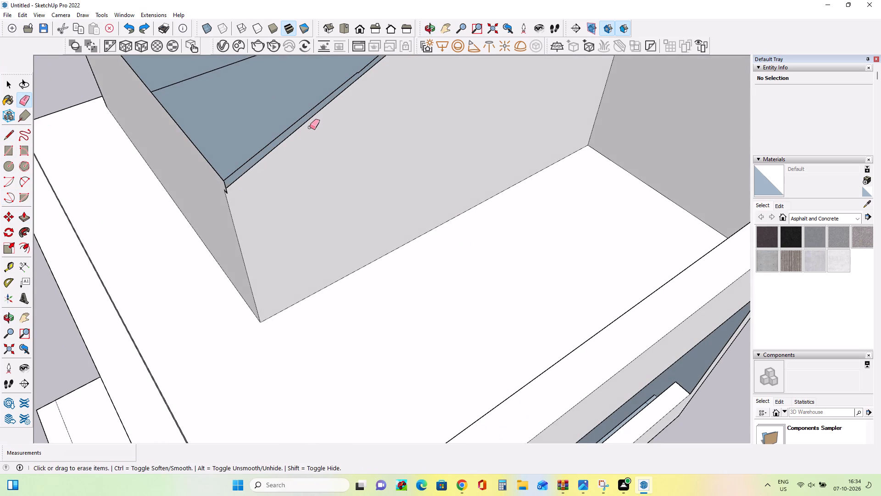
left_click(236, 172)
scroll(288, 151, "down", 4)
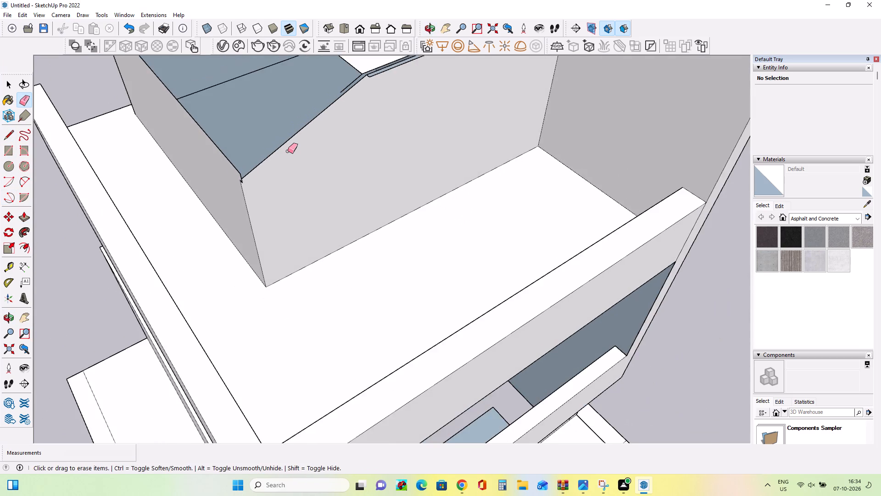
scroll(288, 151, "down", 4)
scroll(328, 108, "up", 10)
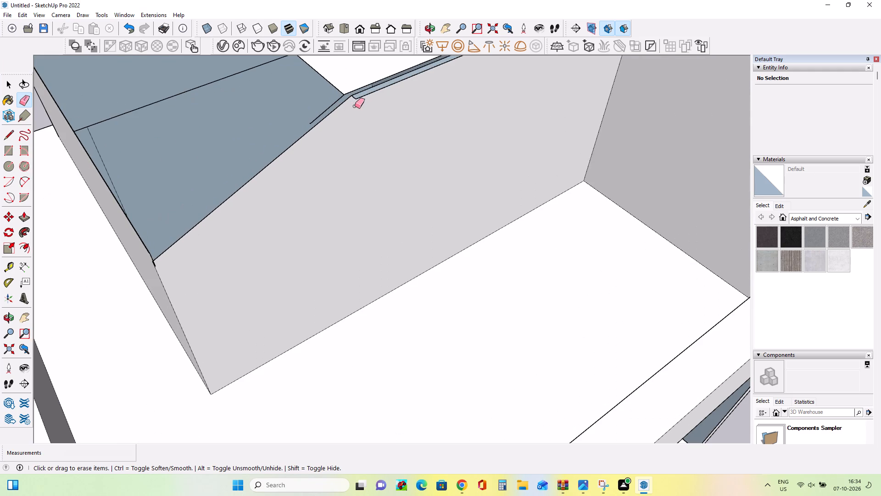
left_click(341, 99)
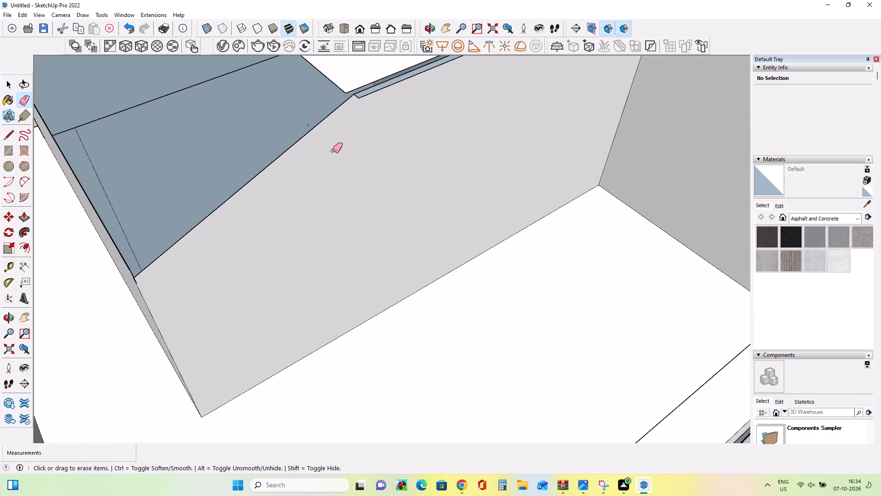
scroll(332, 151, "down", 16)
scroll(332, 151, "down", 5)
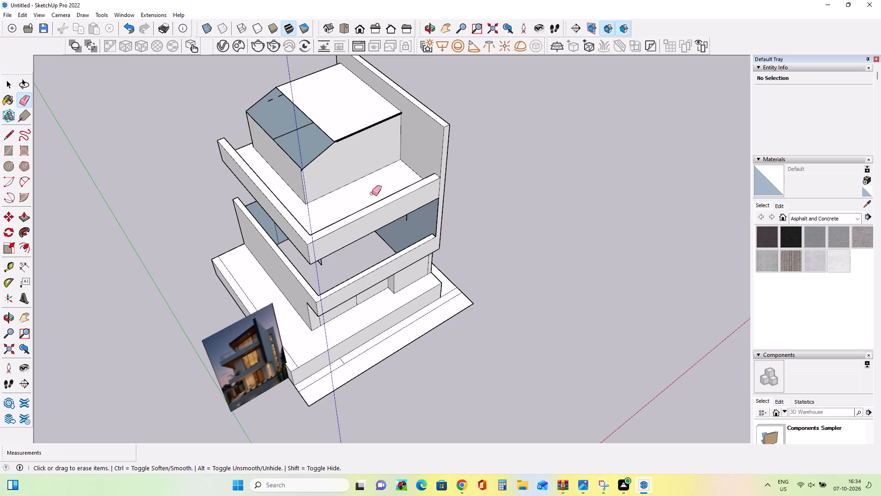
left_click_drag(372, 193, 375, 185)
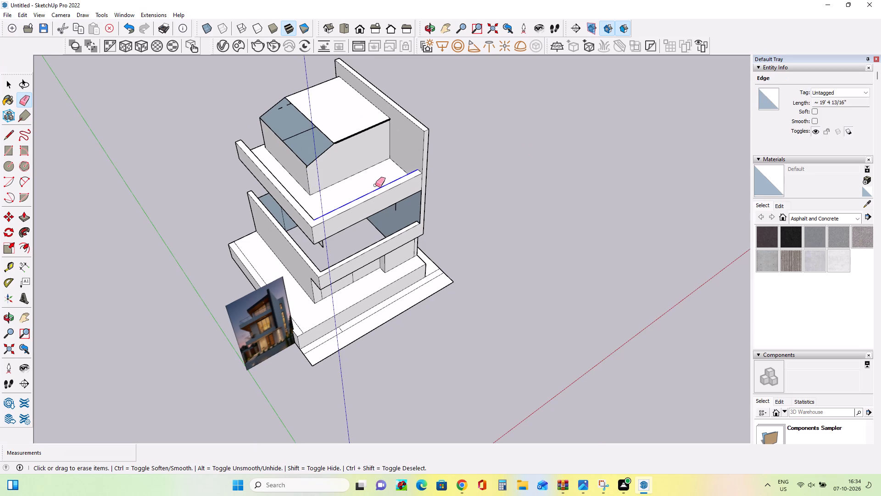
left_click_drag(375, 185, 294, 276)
Undo the roof erasing and triangular patching back to the closed third-story roof slope with the narrow strip along its ridge.
key("ctrl+z")
key("ctrl+z")
key("ctrl+z")
key("ctrl+z")
key("z")
key("ctrl+z")
key("ctrl+z")
key("ctrl+z")
key("ctrl+z")
key("ctrl+z")
key("ctrl+z")
key("ctrl+z")
key("ctrl+z")
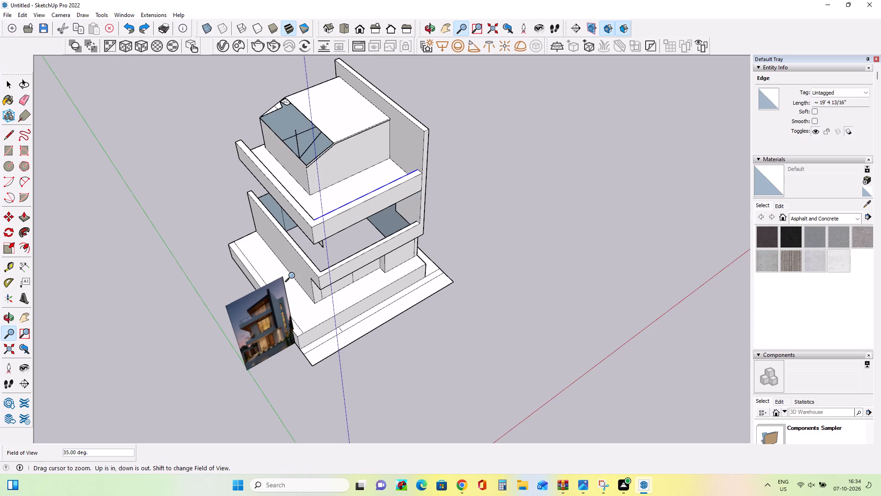
key("ctrl+z")
key("ctrl+z")
key("ctrl+z")
key("ctrl+z")
key("ctrl+z")
key("ctrl+z")
key("ctrl+z")
key("ctrl+z")
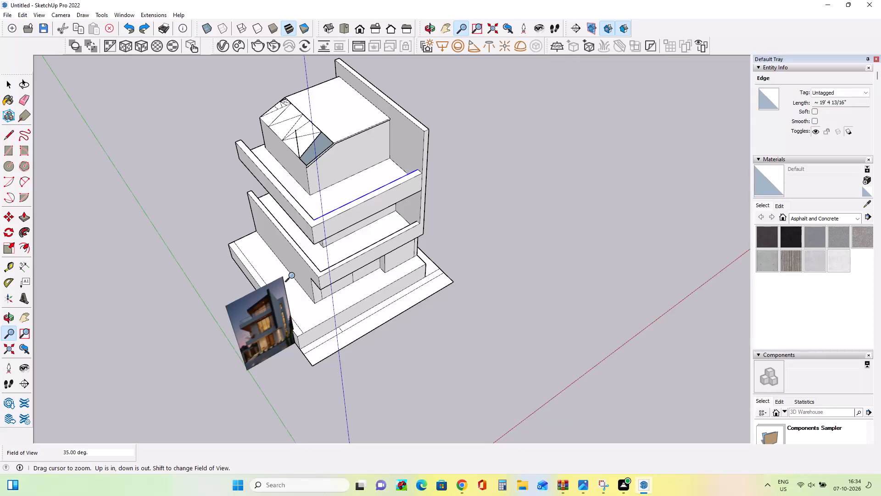
key("ctrl+z")
key("ctrl+z")
key("ctrl+z")
key("ctrl+z")
key("ctrl+z")
key("ctrl+z")
key("ctrl+z")
key("ctrl+z")
key("ctrl+z")
key("ctrl+z")
key("ctrl+z")
key("ctrl+z")
key("ctrl+z")
key("ctrl+z")
key("ctrl+z")
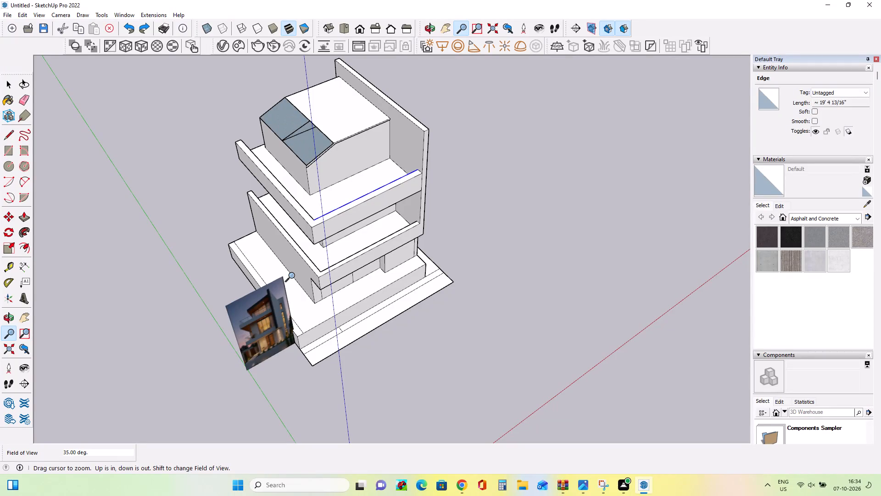
key("ctrl+z")
key("ctrl+z")
key("ctrl+z")
key("ctrl+z")
key("ctrl+z")
key("ctrl+z")
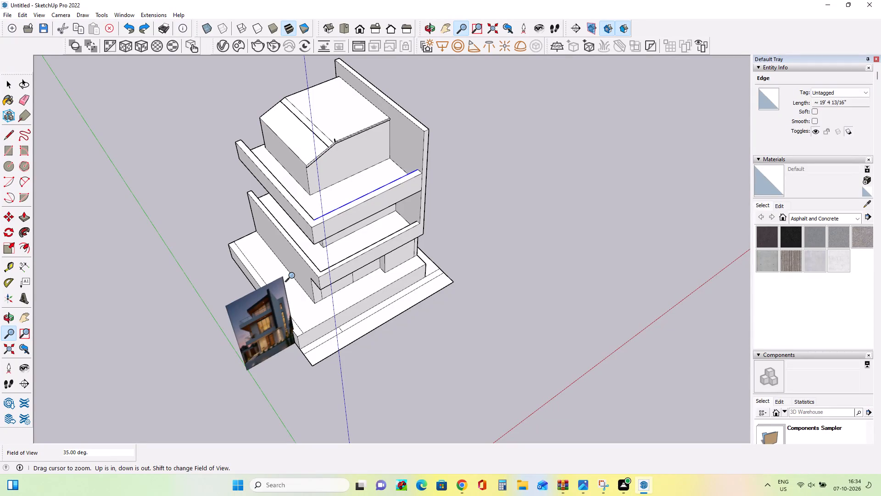
key("ctrl+z")
key("ctrl+z")
key("ctrl+z")
key("ctrl+z")
key("ctrl+z")
key("ctrl+z")
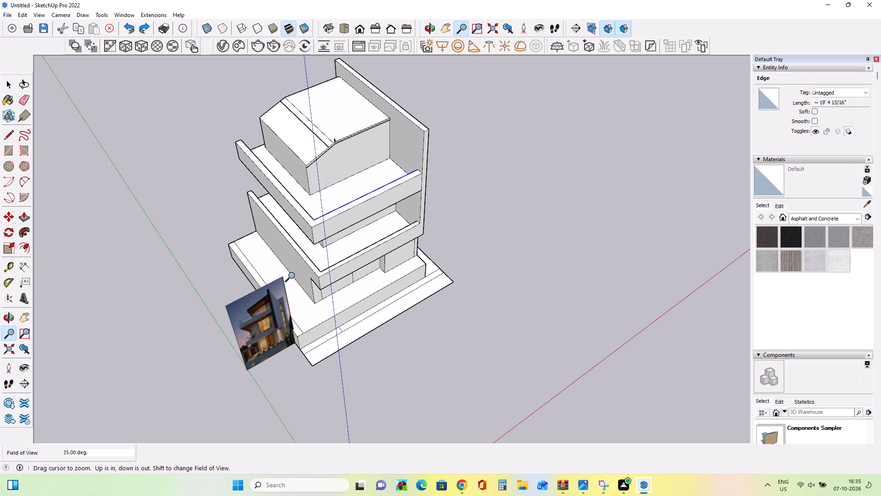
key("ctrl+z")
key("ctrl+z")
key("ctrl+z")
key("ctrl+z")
Examine the third-story roof slope, its ridge strip and the surrounding walls from several sides with nothing selected.
middle_click_drag(337, 206, 242, 121)
scroll(371, 122, "up", 4)
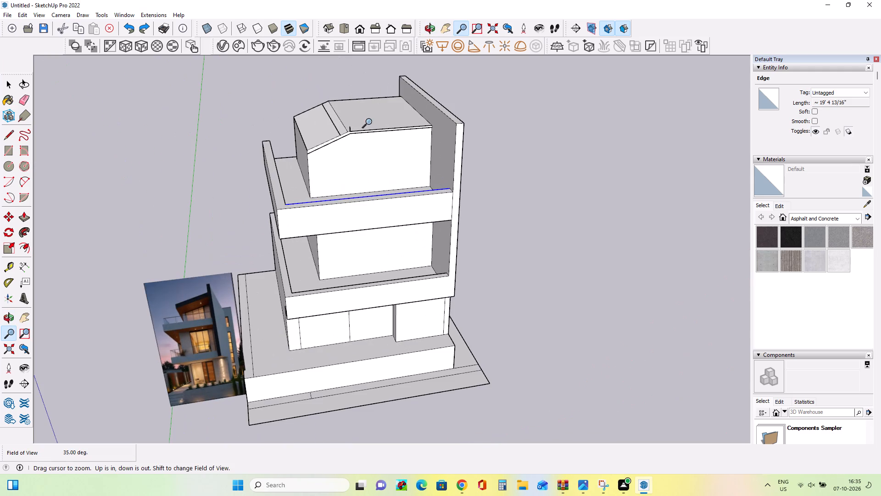
middle_click_drag(372, 156, 369, 203)
scroll(369, 203, "up", 1)
left_click(6, 80)
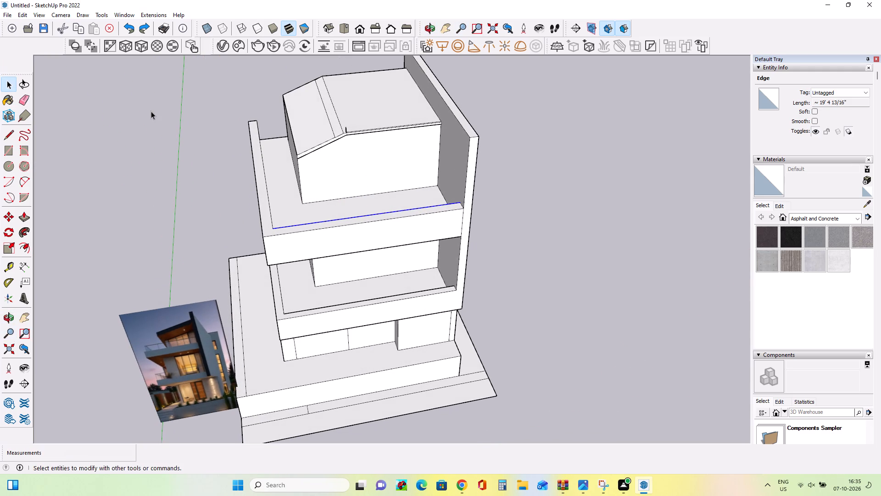
left_click(151, 111)
scroll(359, 129, "up", 3)
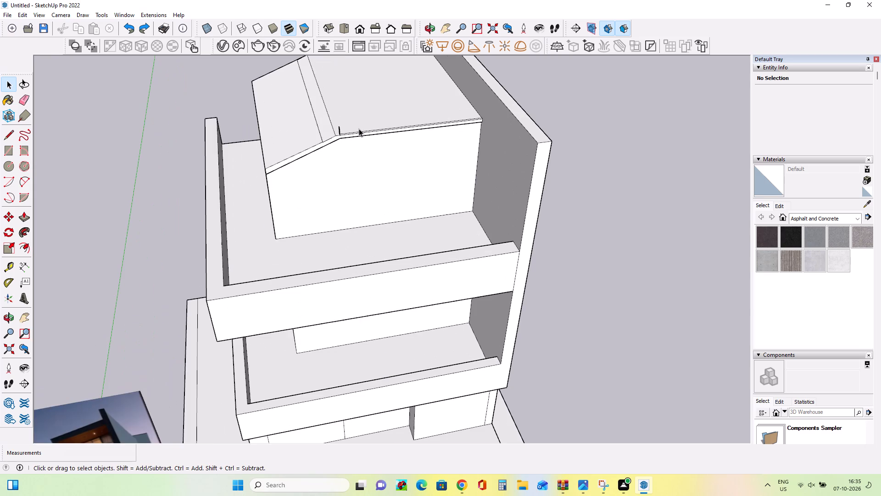
scroll(359, 129, "up", 1)
scroll(359, 129, "down", 7)
middle_click_drag(340, 153, 464, 171)
middle_click(464, 171)
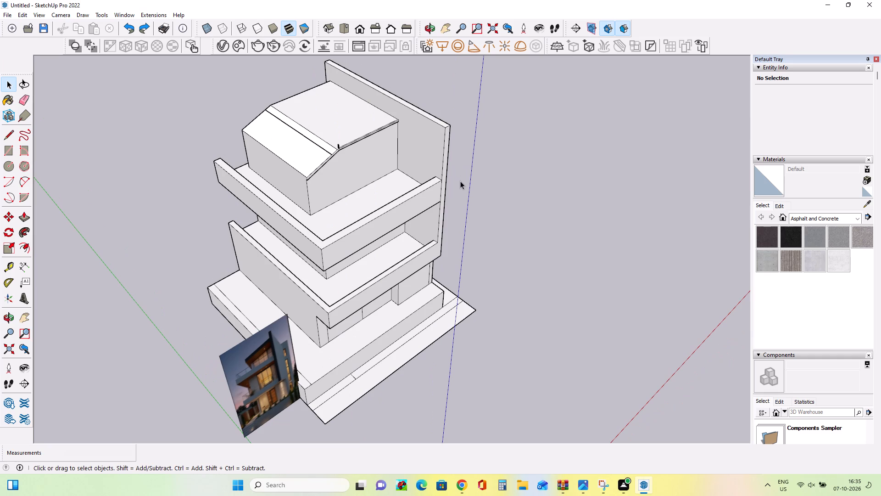
scroll(460, 181, "down", 4)
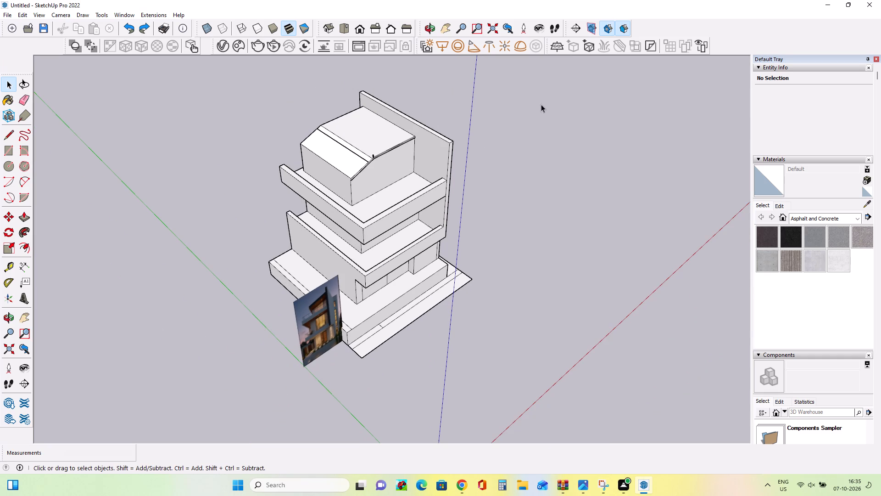
left_click(526, 105)
Draw a long, narrow rectangle about 3' 8" by 51' 5" on the ground beside the house.
left_click(11, 147)
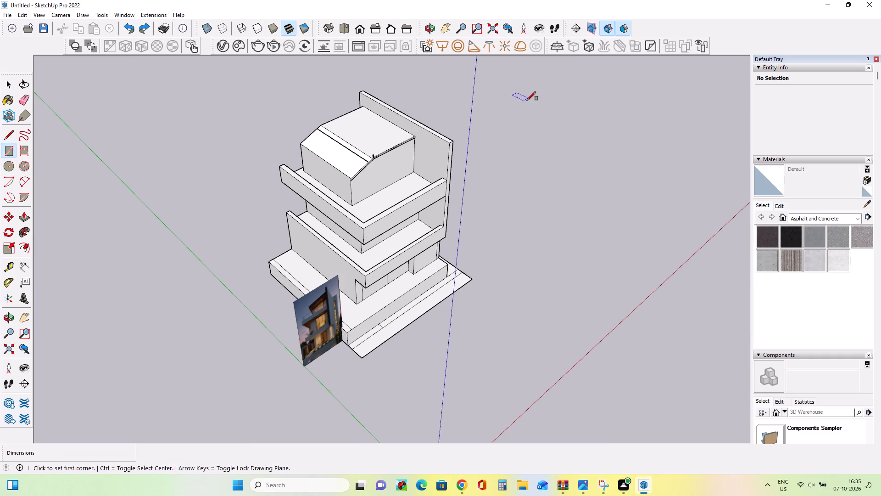
left_click(527, 101)
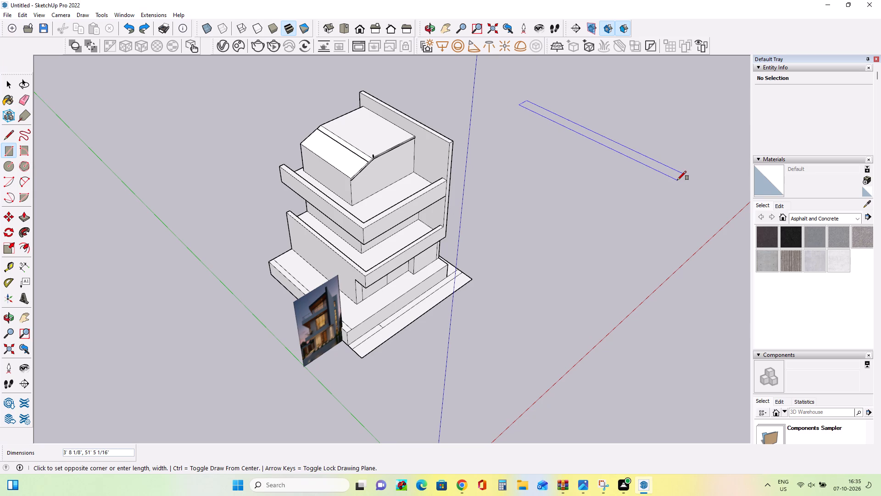
left_click(677, 180)
scroll(582, 164, "down", 1)
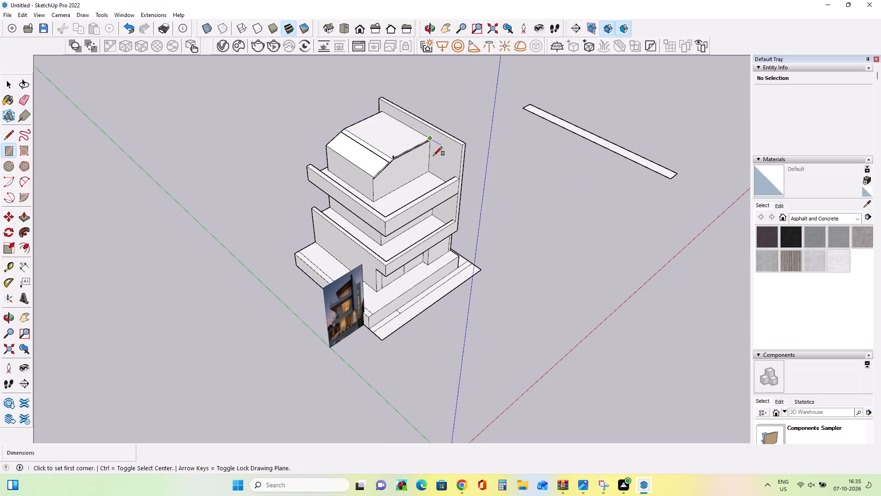
Push/Pull the narrow rectangle beside the house upward about 40' 3 1/2" into an upright slab.
middle_click_drag(425, 176, 319, 157)
scroll(318, 153, "down", 6)
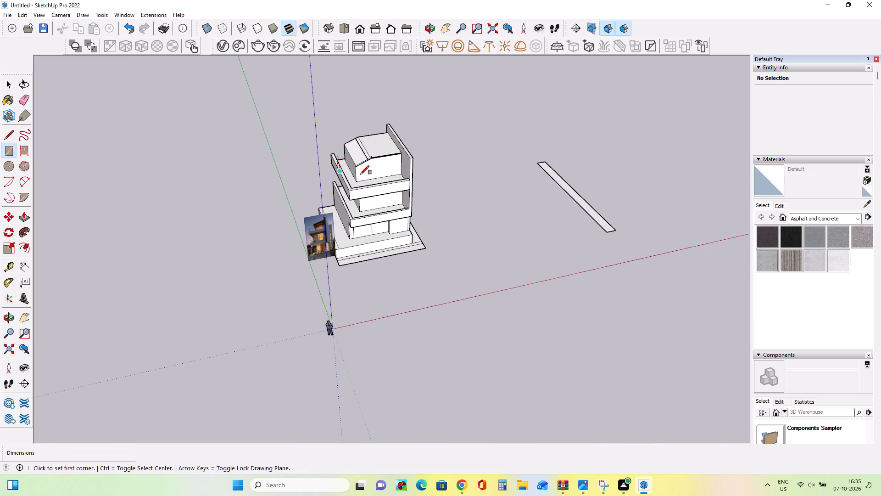
middle_click_drag(360, 175, 374, 209)
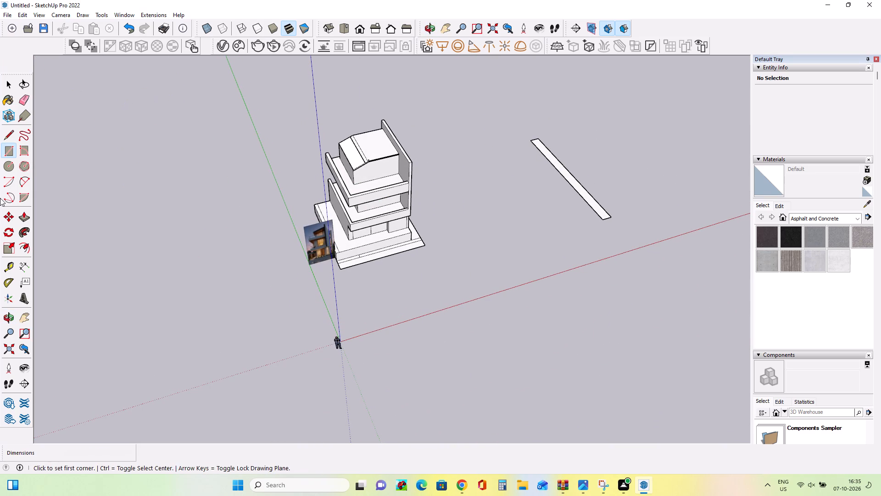
left_click(26, 217)
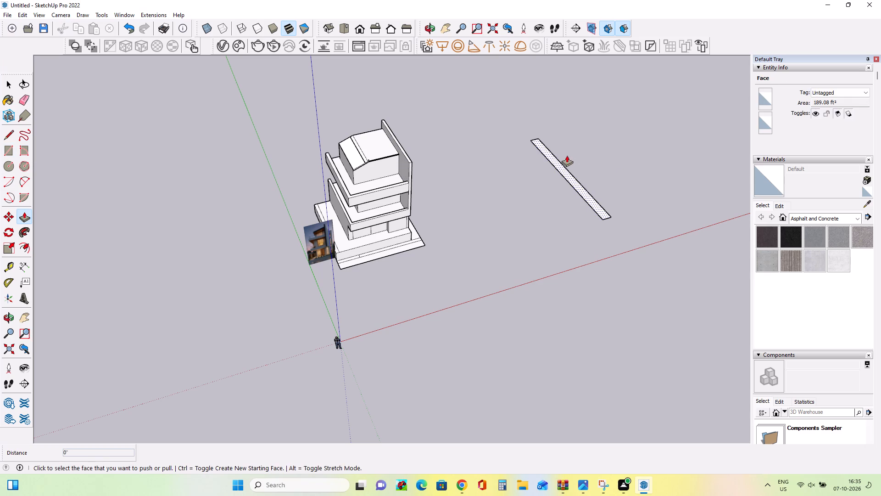
left_click(591, 199)
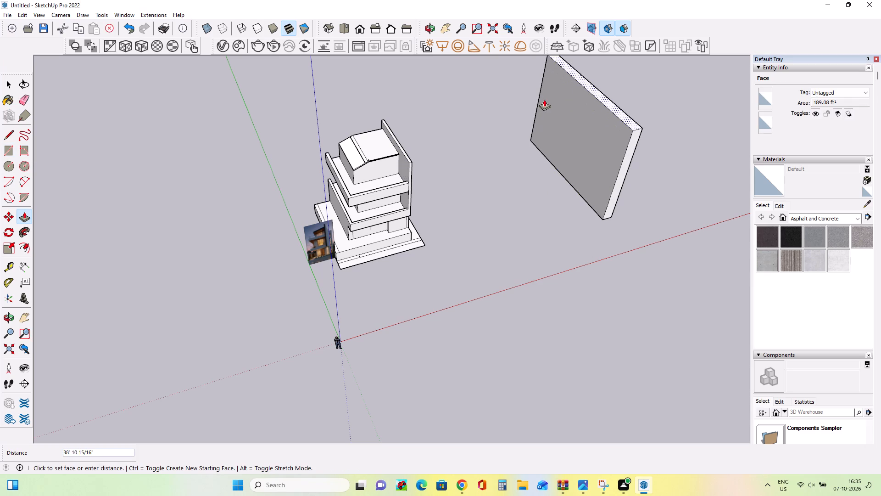
left_click(544, 96)
Select the entire upright slab beside the house for the Rotate tool.
middle_click_drag(545, 96, 471, 107)
scroll(469, 107, "down", 6)
middle_click_drag(444, 124, 453, 162)
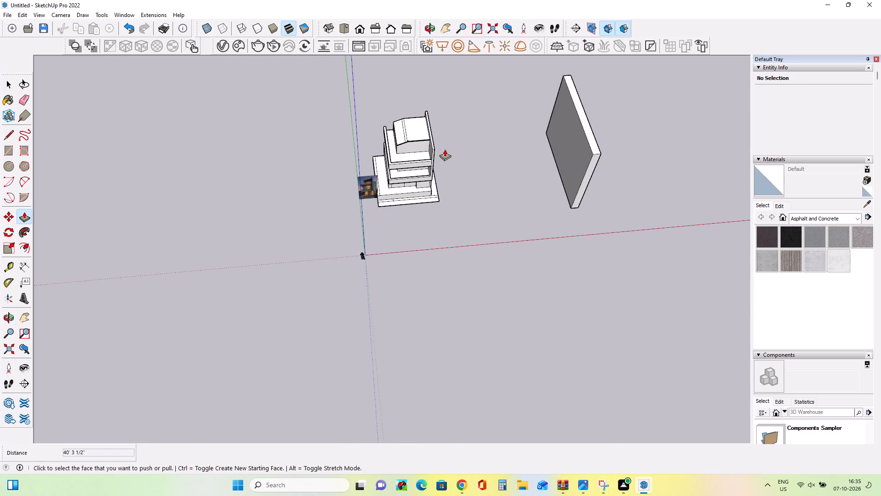
left_click(7, 229)
left_click(11, 87)
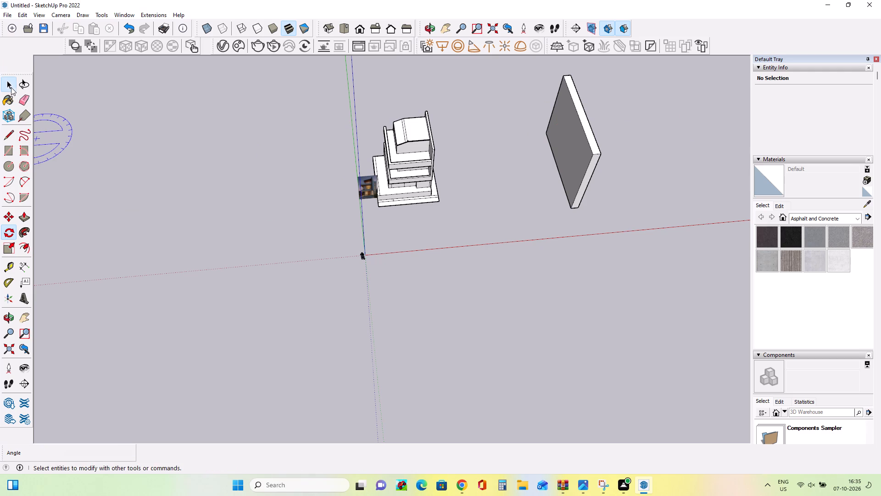
left_click_drag(628, 107, 538, 216)
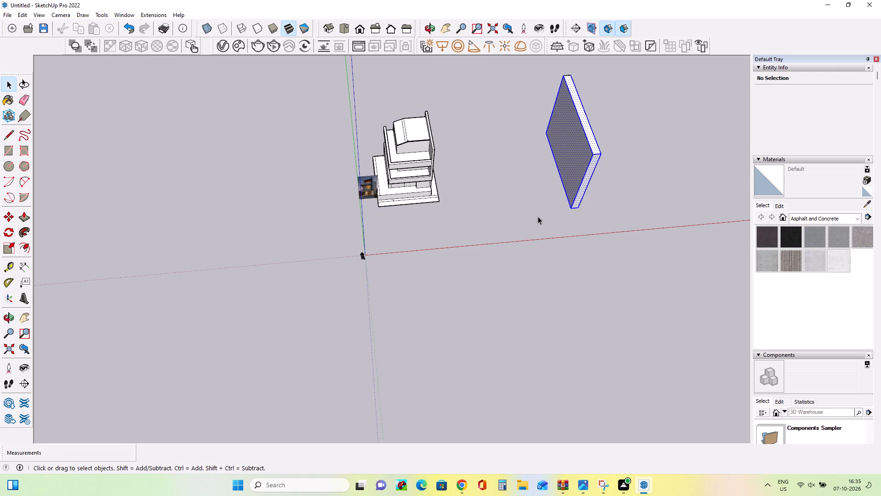
left_click(11, 233)
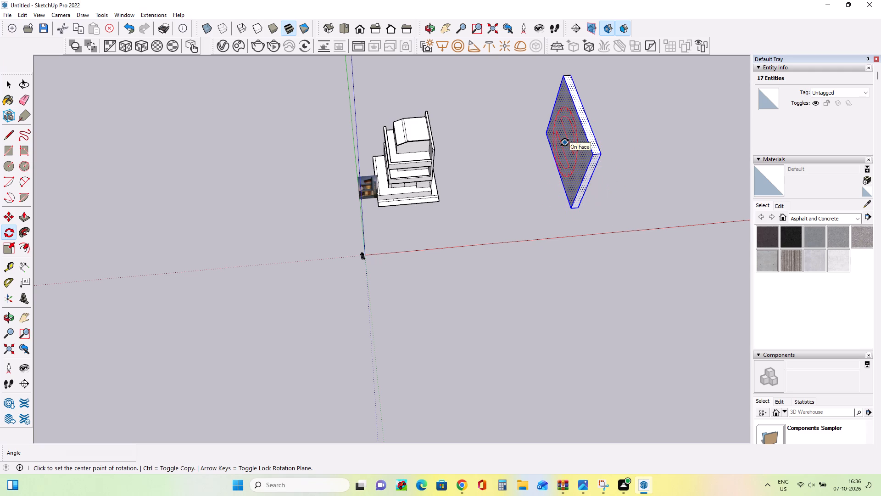
middle_click_drag(601, 174, 462, 161)
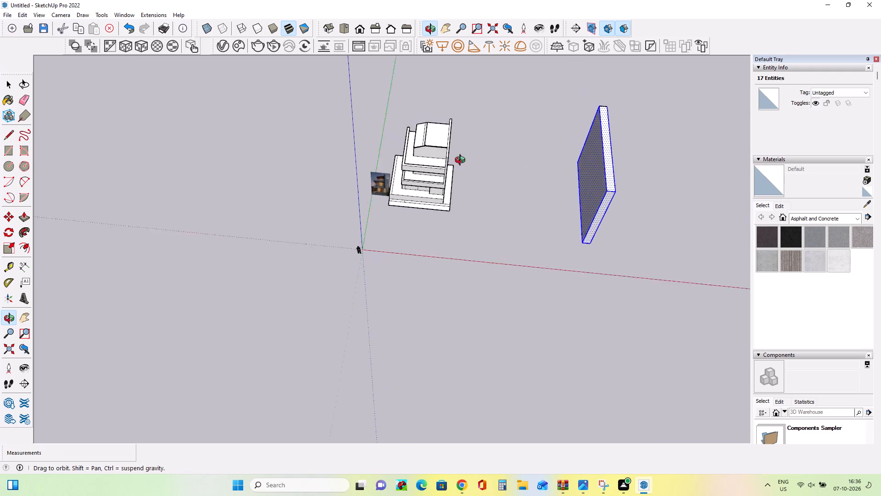
middle_click_drag(462, 161, 379, 144)
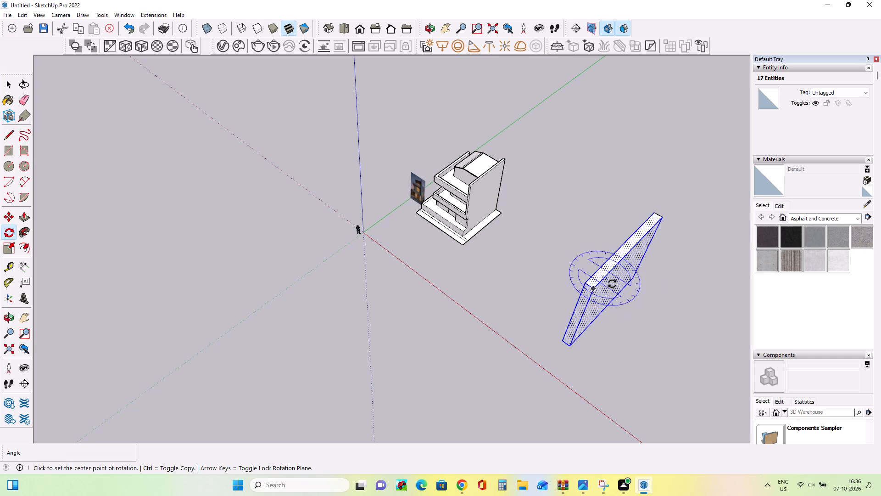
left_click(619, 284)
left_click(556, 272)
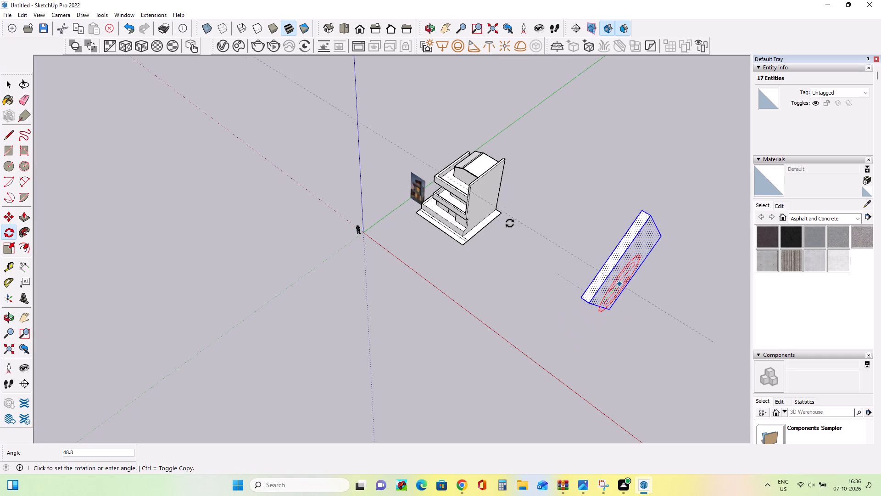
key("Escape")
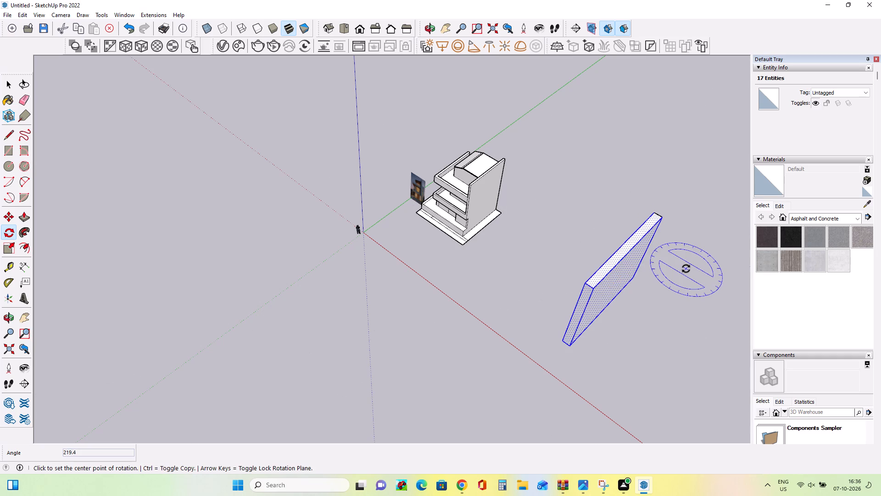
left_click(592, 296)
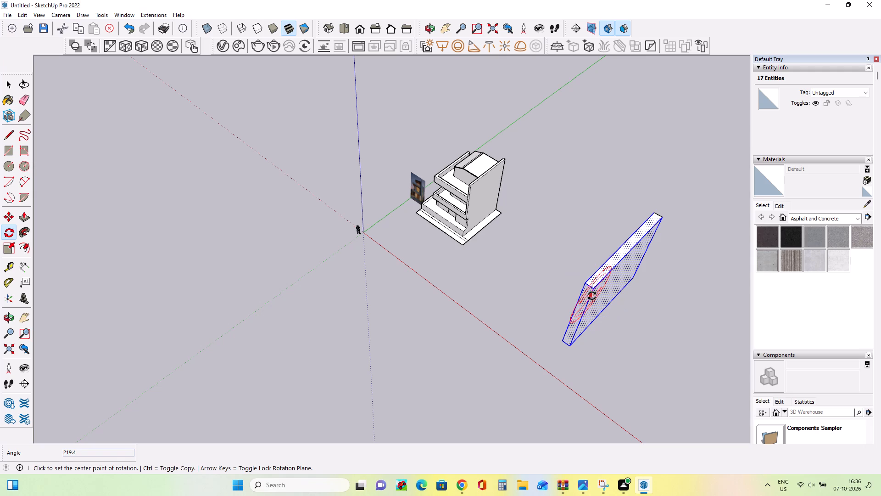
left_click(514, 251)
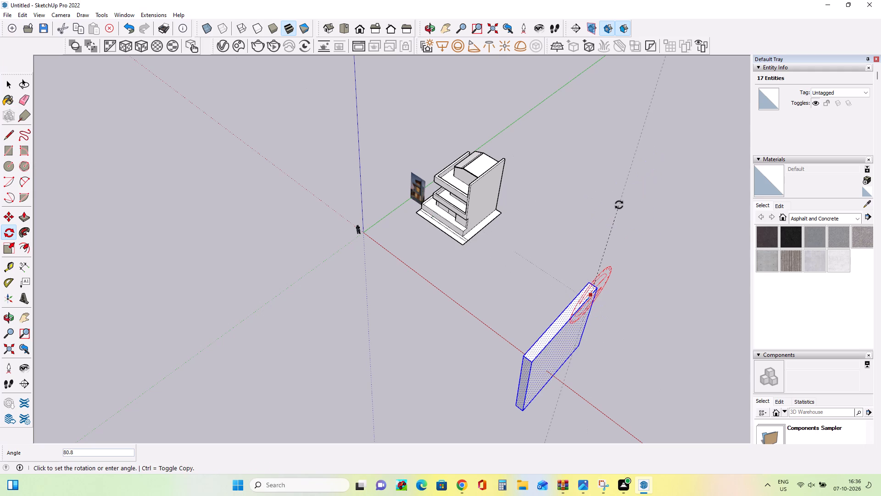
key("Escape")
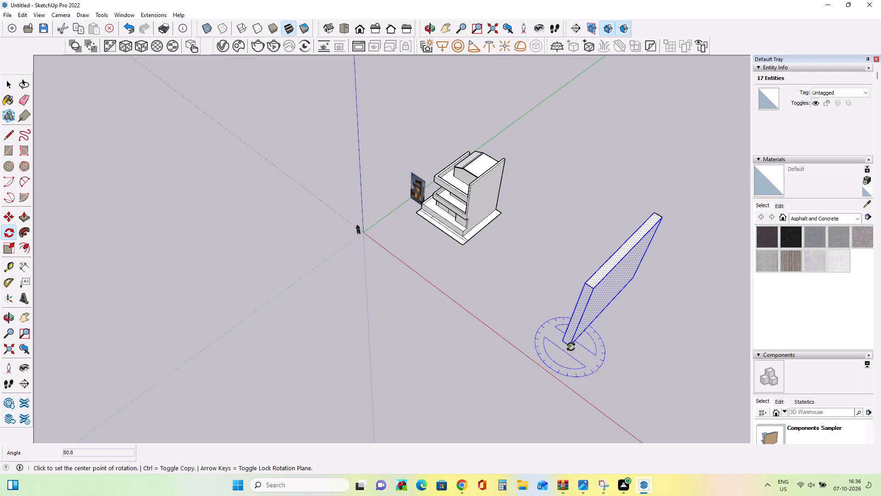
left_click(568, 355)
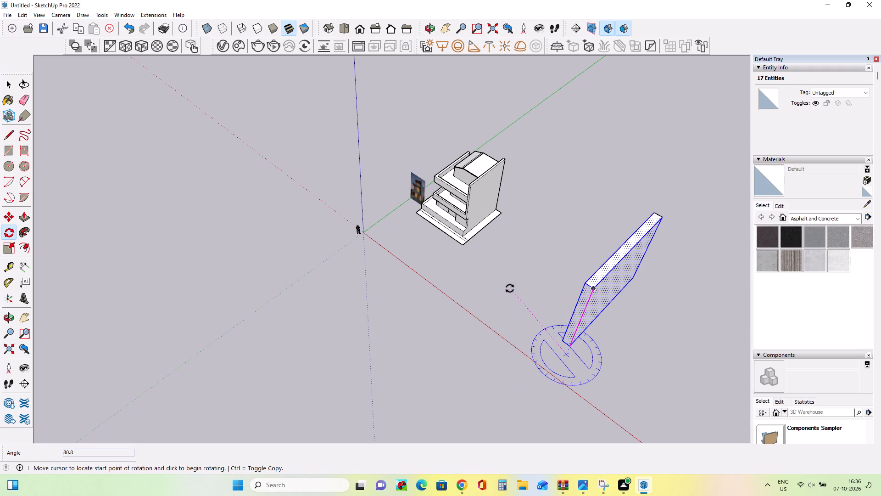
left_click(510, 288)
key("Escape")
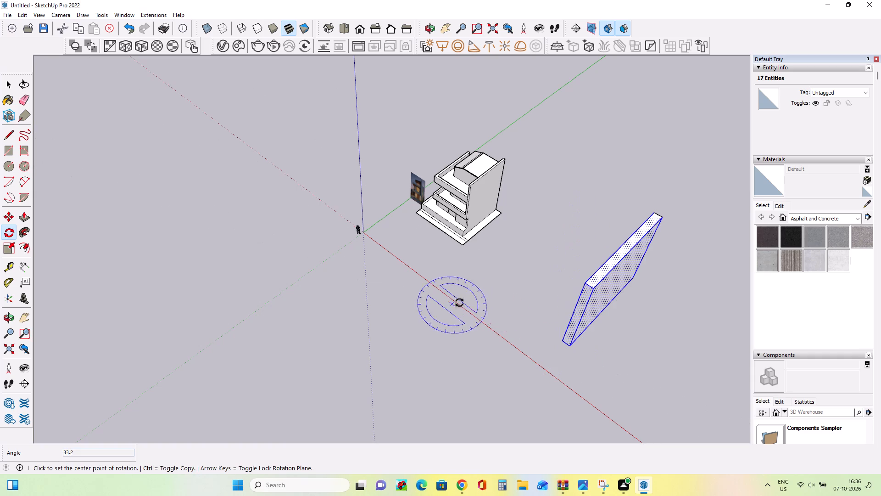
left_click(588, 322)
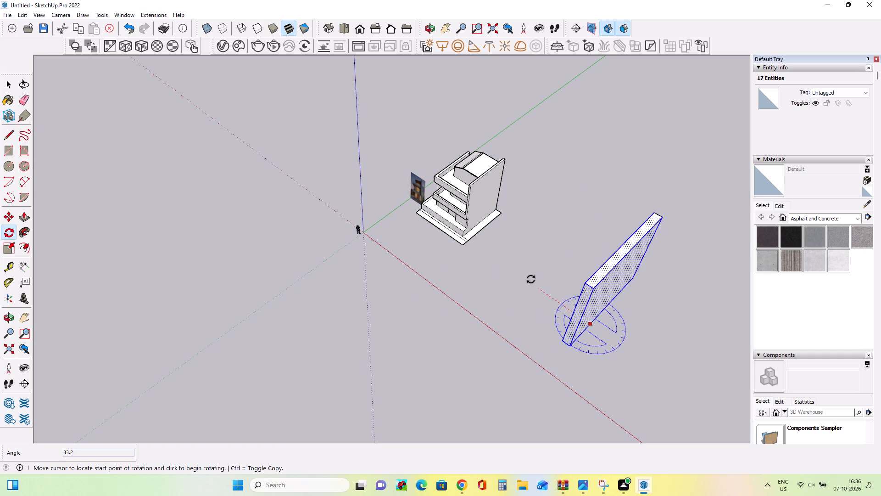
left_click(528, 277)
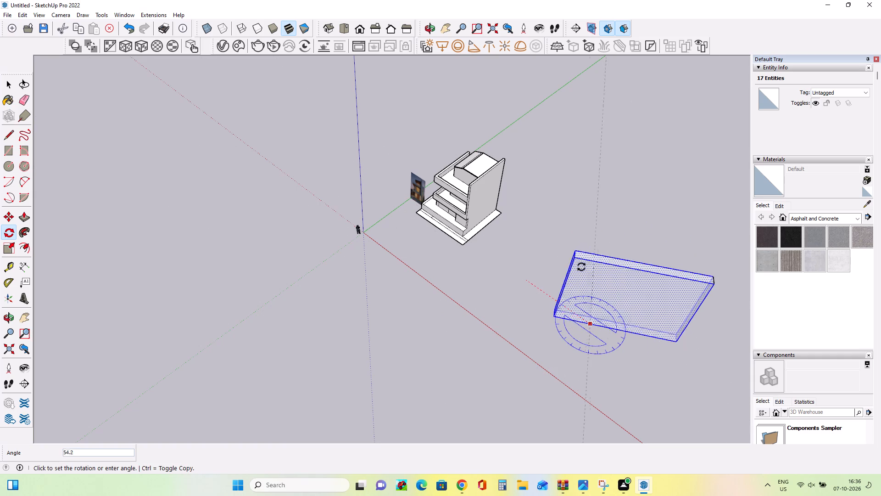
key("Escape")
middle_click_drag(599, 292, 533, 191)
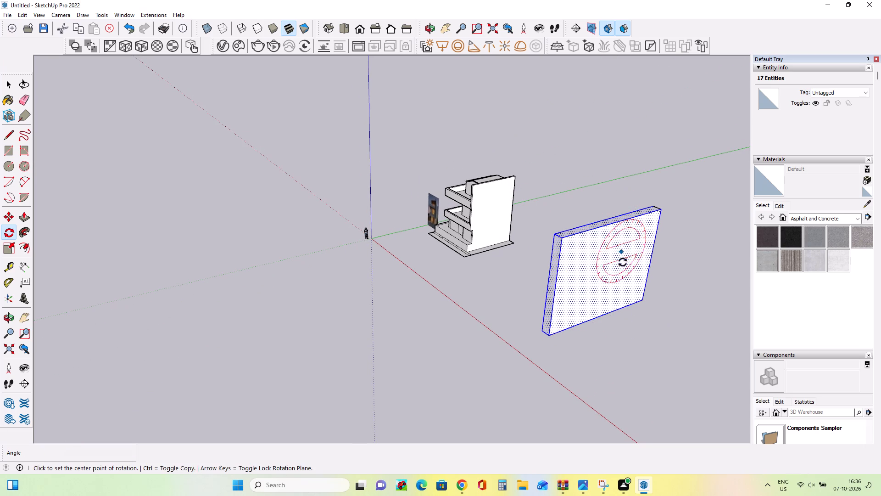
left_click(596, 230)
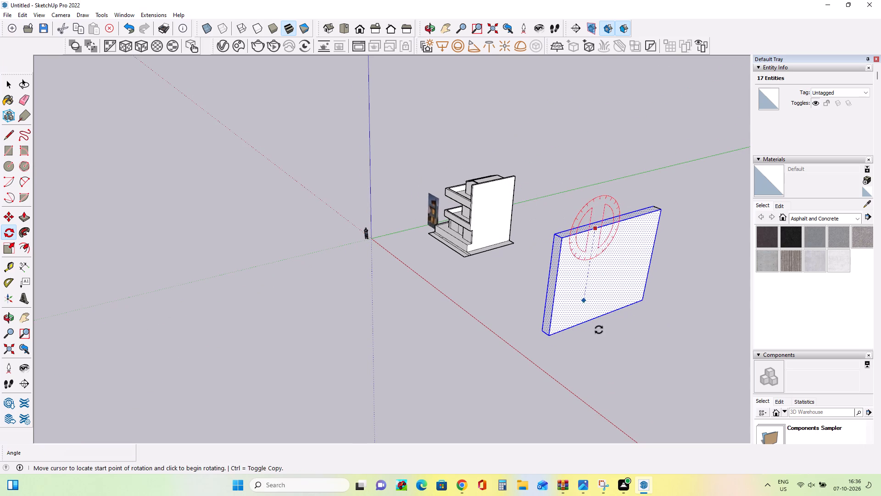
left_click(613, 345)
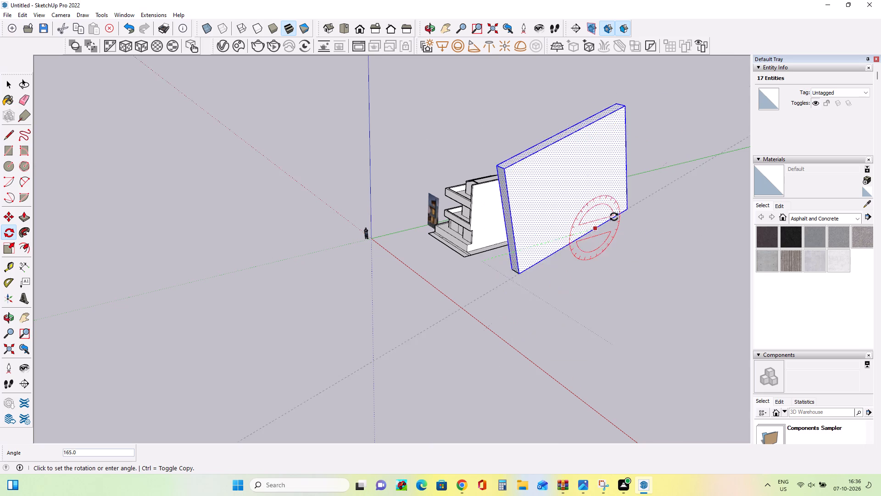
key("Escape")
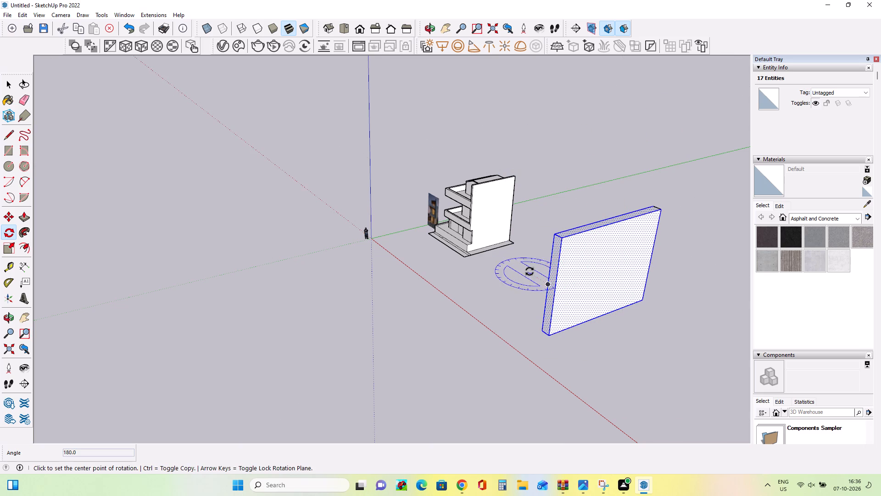
Rotate the selected slab about a point on its vertical edge, parallel to the green axis, until it lies flat.
left_click(552, 290)
left_click(510, 254)
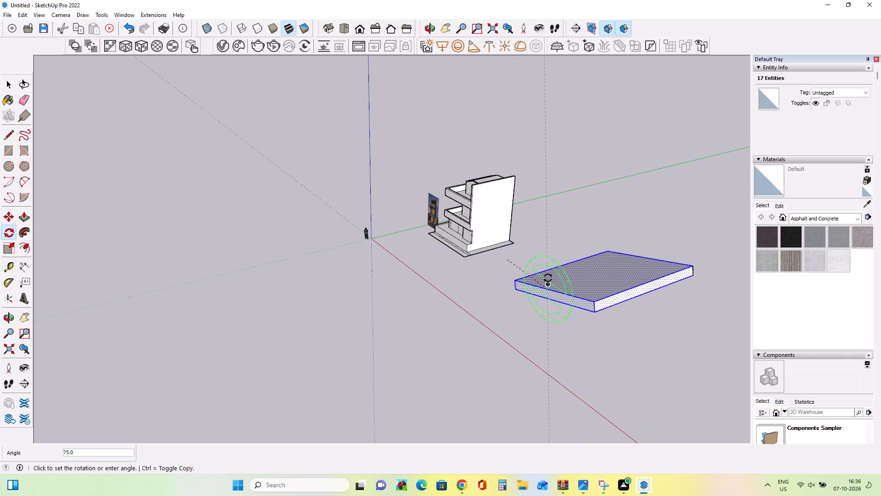
left_click(548, 278)
middle_click_drag(480, 271, 630, 302)
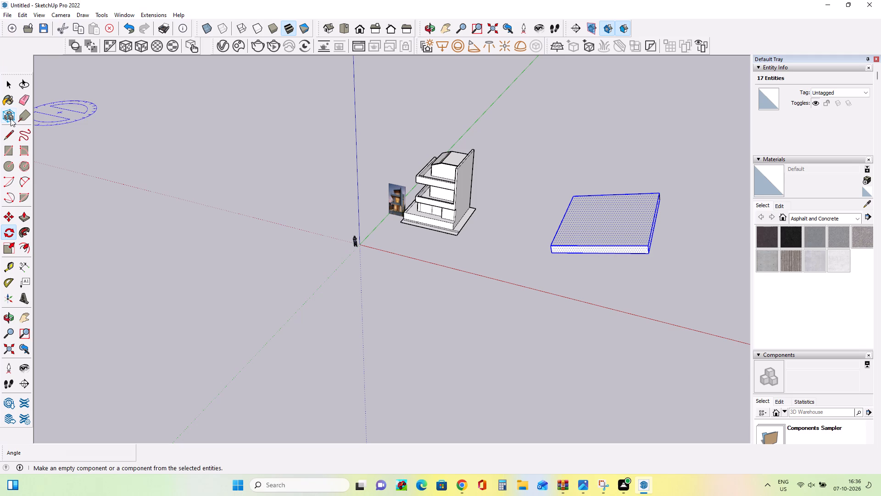
Make a group of the selected slab beside the house.
right_click(611, 219)
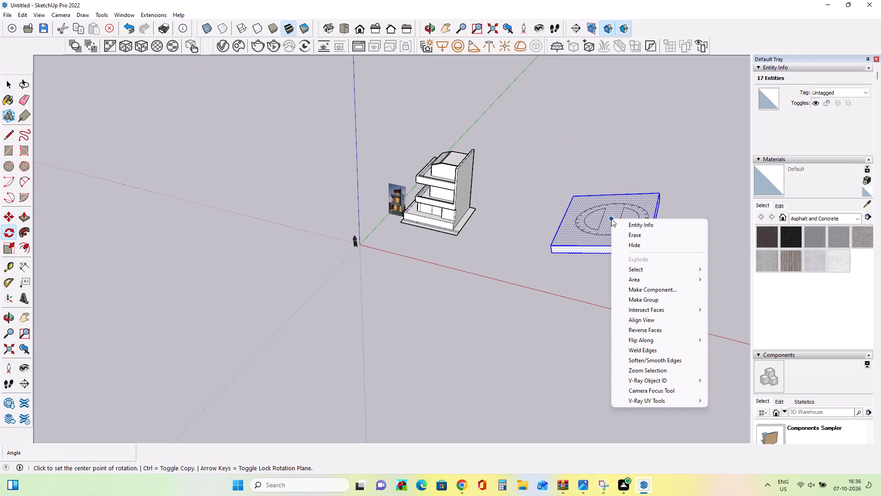
left_click(669, 302)
Move the slab group by its lower front corner about 94' onto the tall side wall at the third story.
middle_click_drag(596, 231, 632, 268)
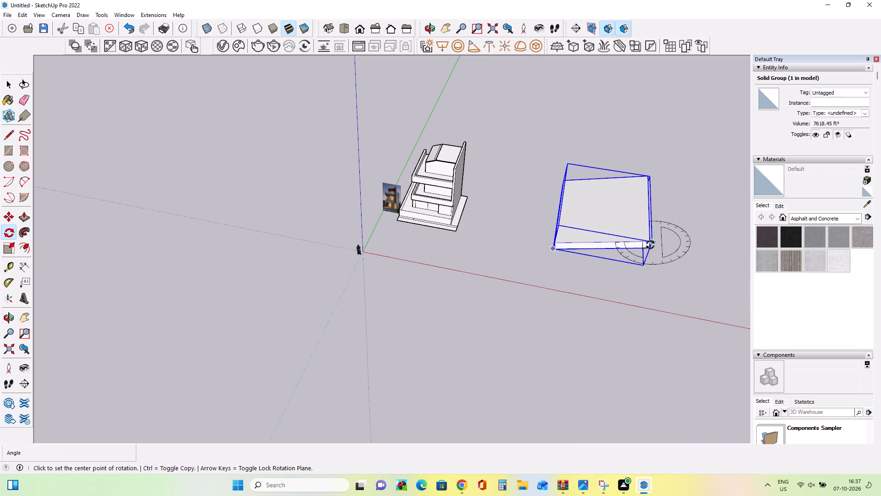
left_click(8, 220)
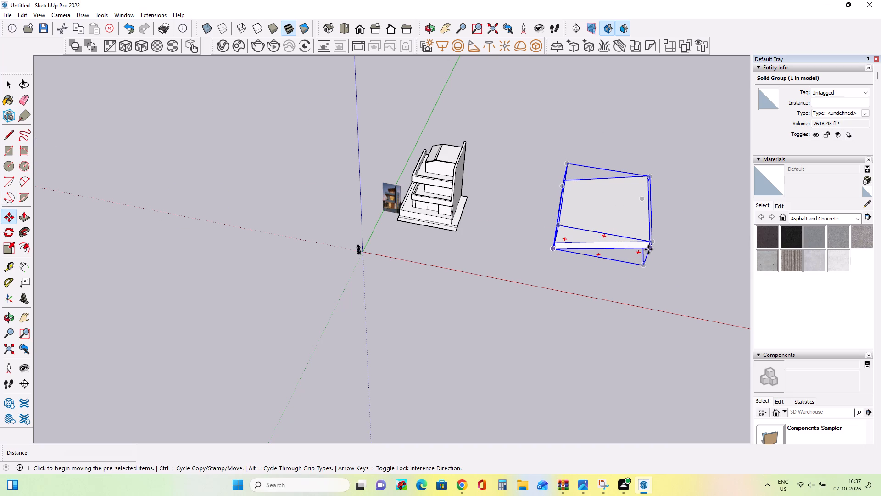
left_click(648, 249)
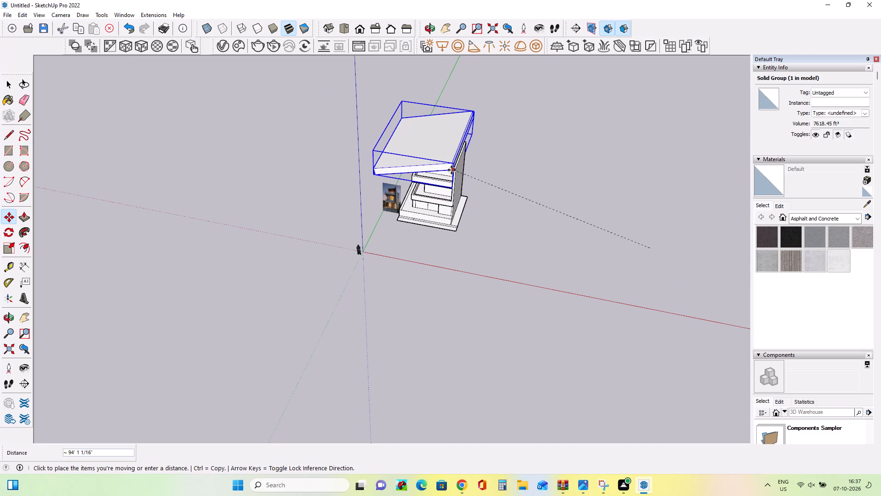
left_click(452, 170)
Scale the slab group down uniformly from a corner to about 0.42 so it fits the third story.
scroll(417, 163, "up", 6)
scroll(442, 167, "down", 1)
scroll(442, 167, "up", 3)
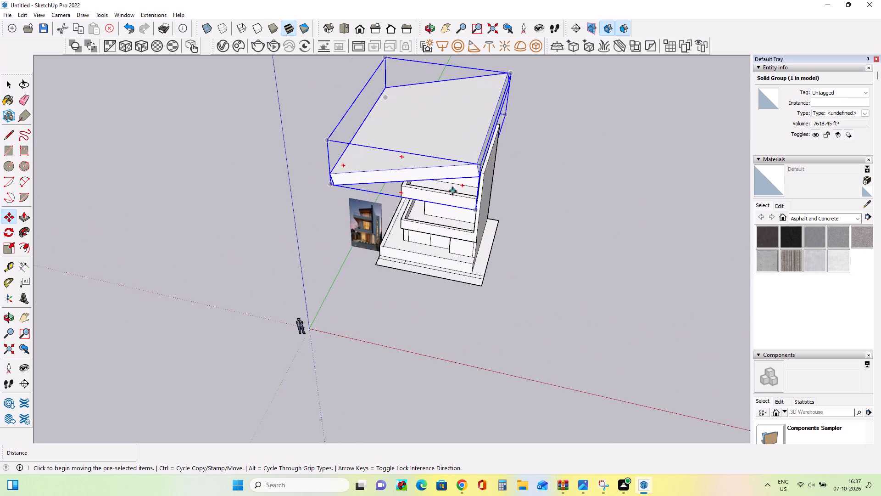
scroll(452, 191, "up", 2)
middle_click_drag(452, 192, 531, 144)
scroll(438, 149, "up", 3)
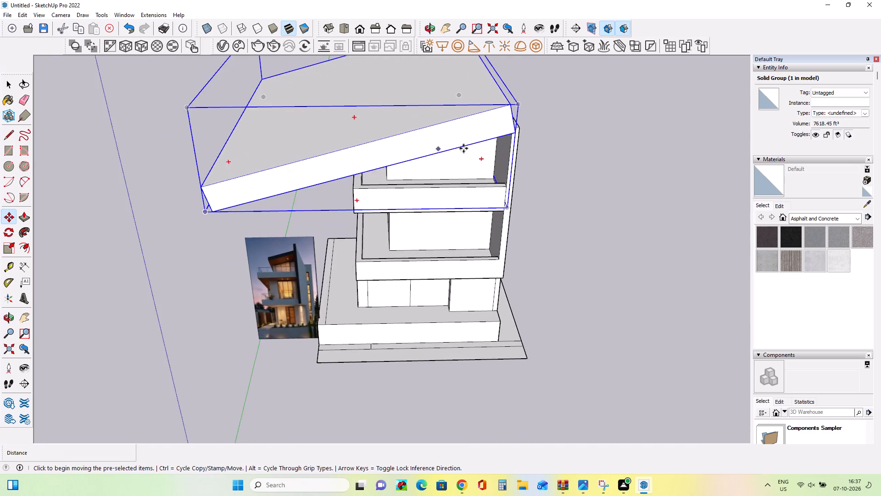
scroll(489, 144, "down", 8)
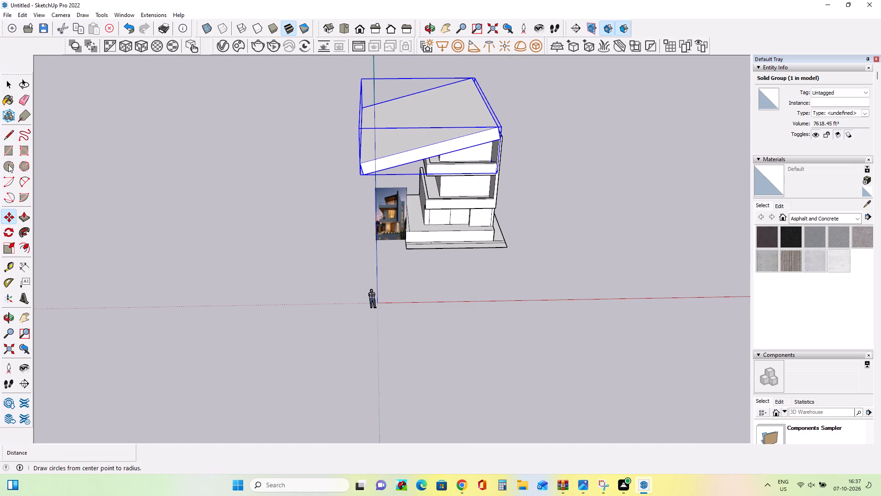
left_click(6, 250)
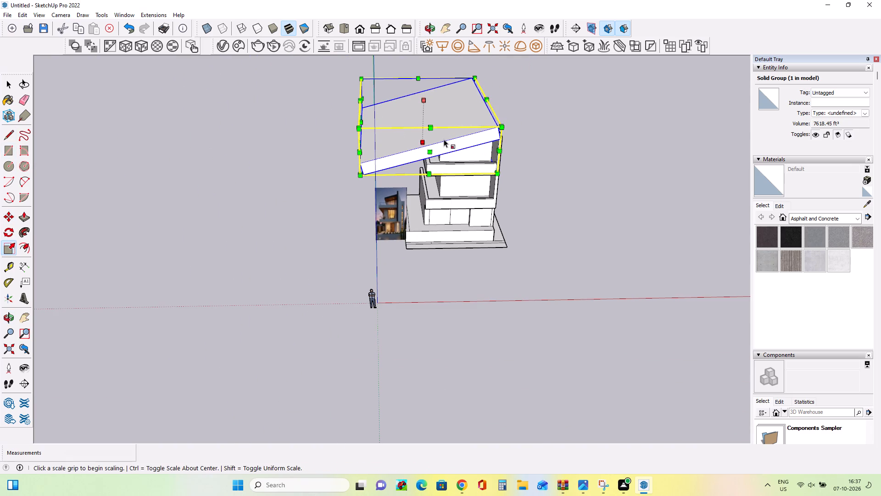
left_click(359, 75)
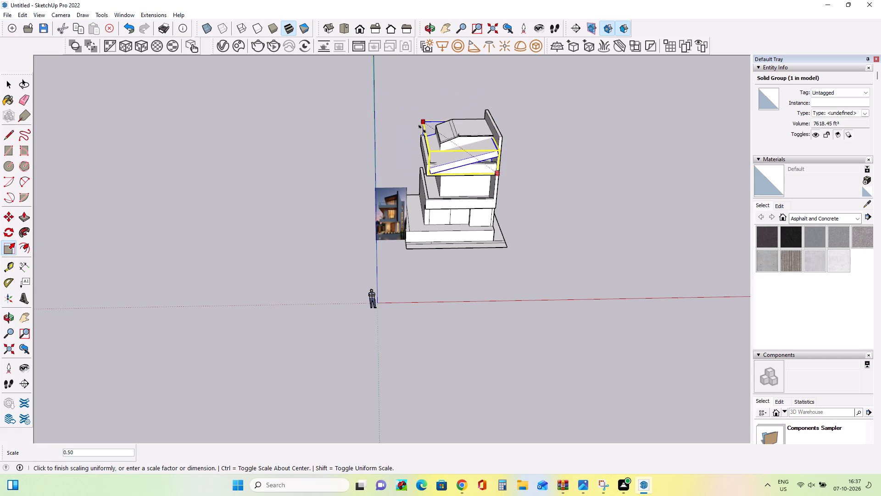
left_click(429, 135)
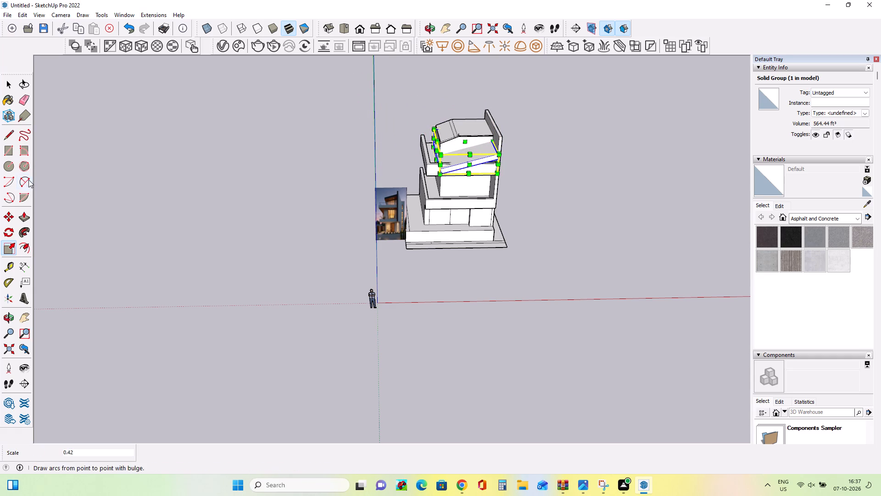
Move the scaled slab up about 6' 4" so its high end sits near the top of the tall side wall.
left_click(11, 216)
scroll(504, 178, "up", 7)
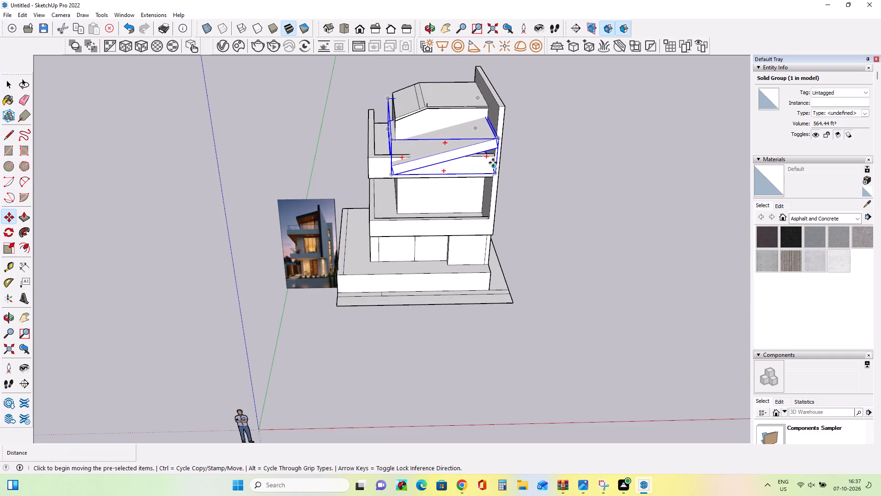
left_click(496, 145)
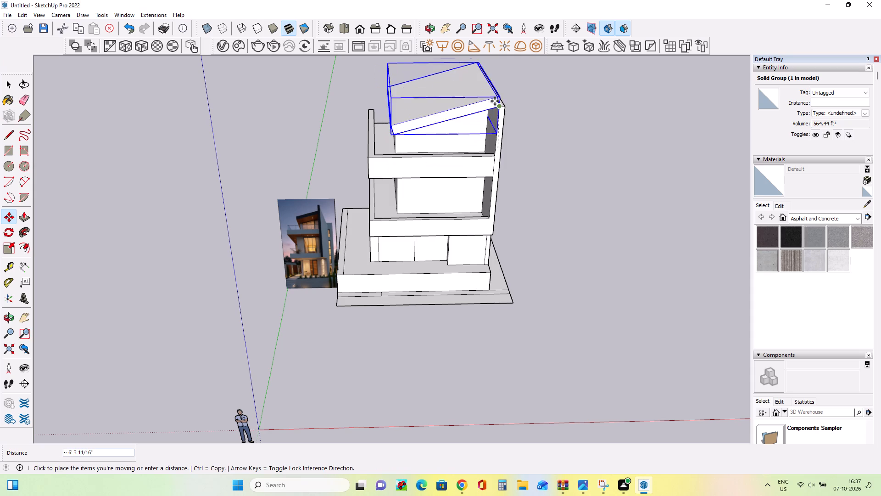
left_click(494, 105)
Move the slab by its high-end lower corner about 3' 4" toward the inner side of the tall side wall.
middle_click_drag(436, 125, 410, 66)
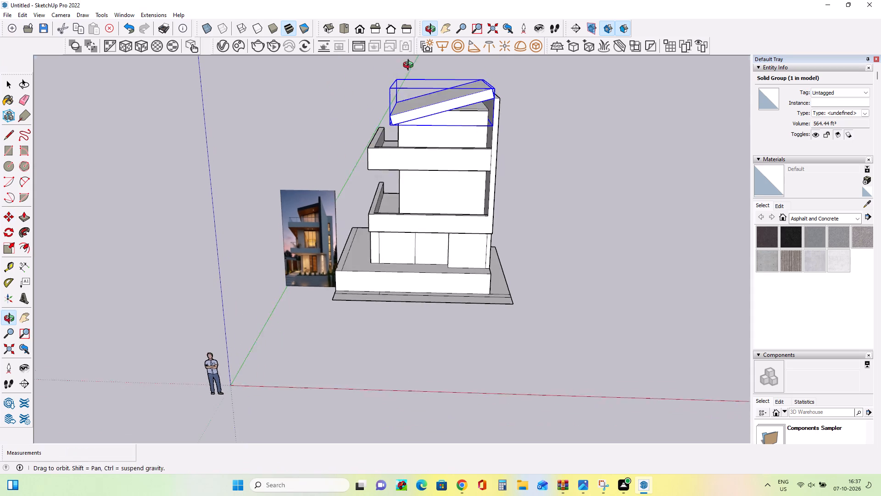
middle_click_drag(410, 66, 407, 48)
scroll(421, 101, "up", 6)
middle_click_drag(451, 149, 432, 137)
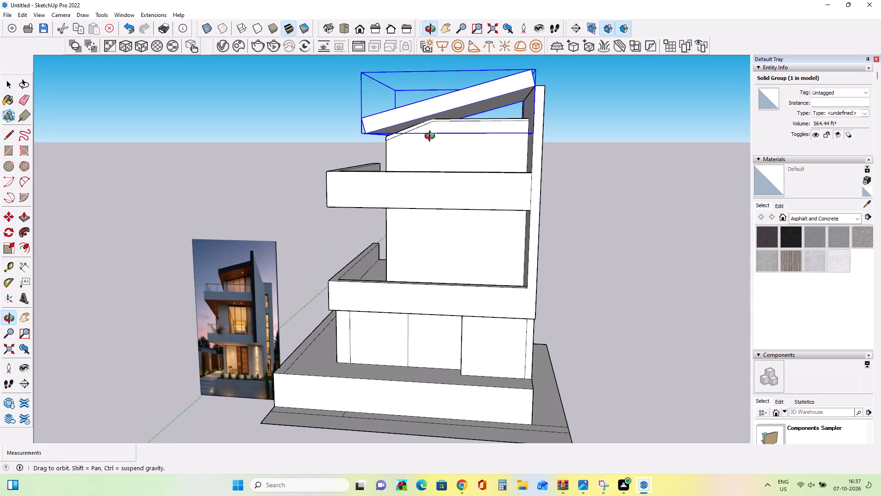
middle_click_drag(432, 137, 433, 137)
scroll(417, 115, "up", 3)
middle_click_drag(429, 124, 448, 141)
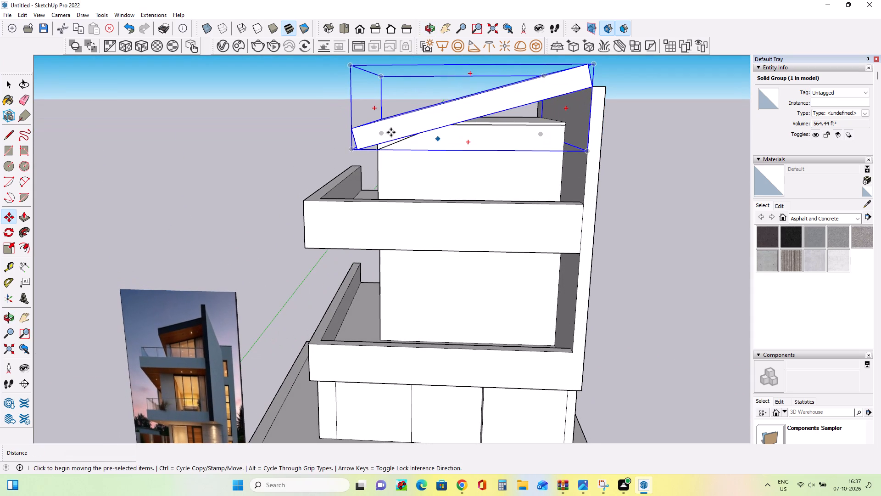
middle_click_drag(444, 140, 479, 186)
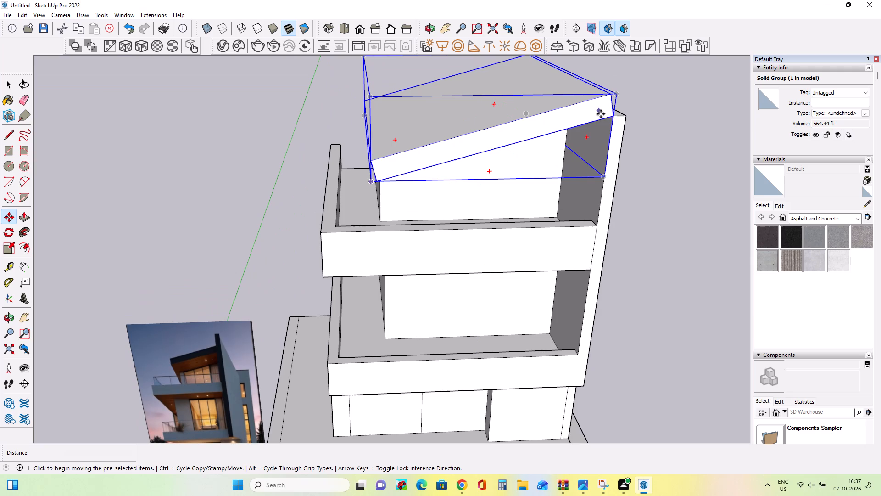
left_click(613, 116)
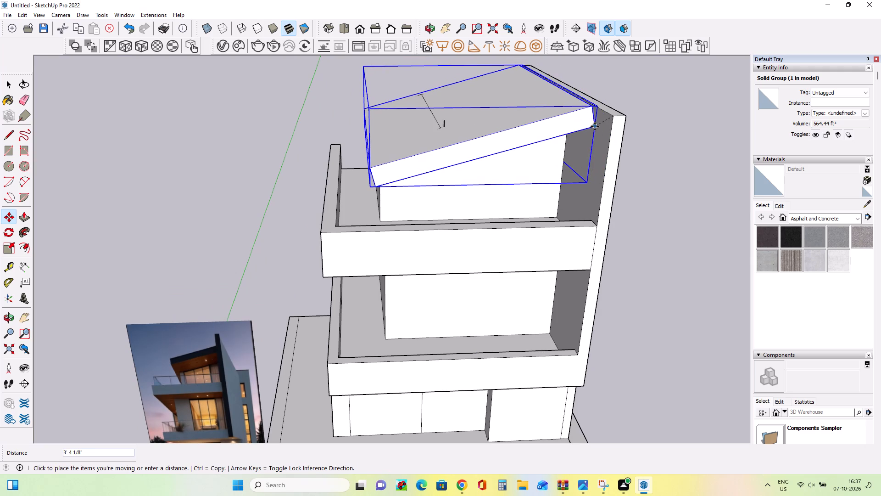
left_click(595, 127)
Nudge the sloped slab by the same corner closer against the inner face of the tall side wall.
middle_click_drag(509, 150, 437, 73)
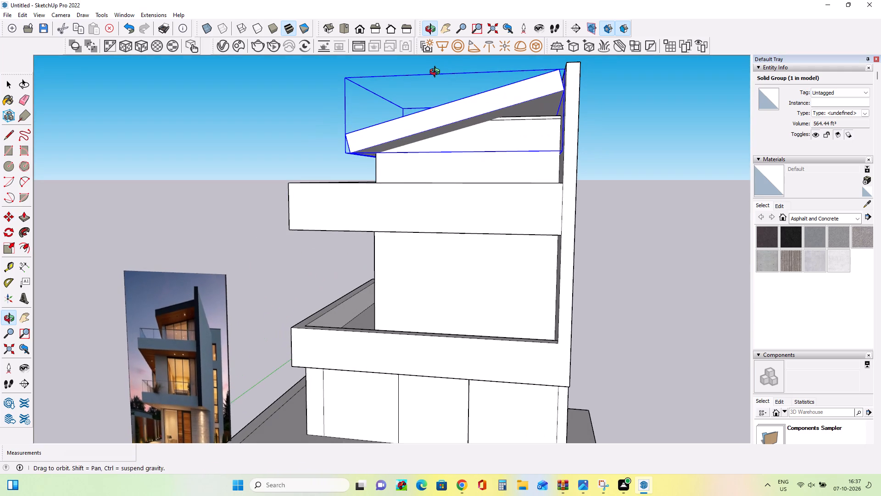
middle_click_drag(437, 73, 474, 108)
scroll(474, 113, "down", 1)
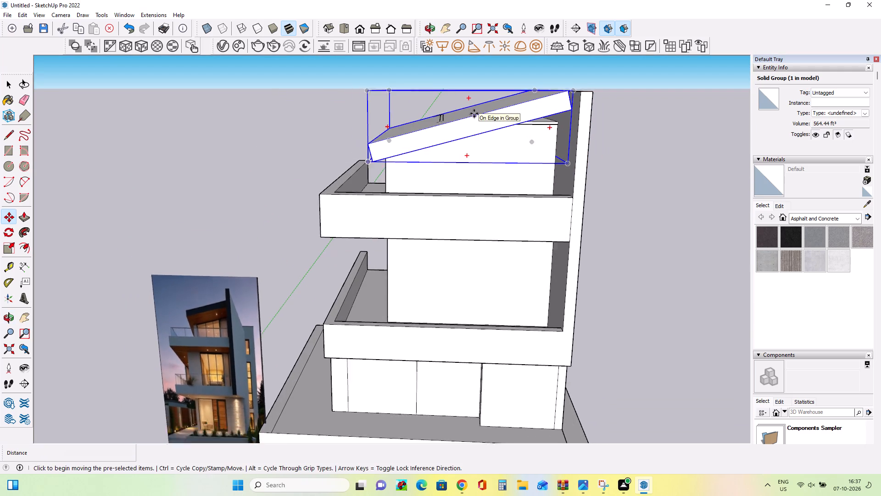
scroll(474, 113, "down", 2)
scroll(513, 133, "up", 4)
middle_click_drag(513, 133, 507, 111)
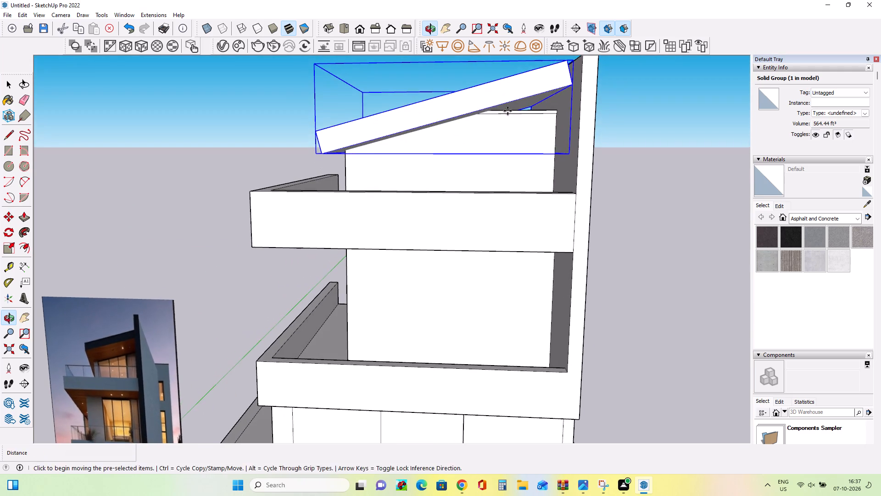
middle_click_drag(506, 106, 529, 136)
middle_click_drag(524, 115, 554, 164)
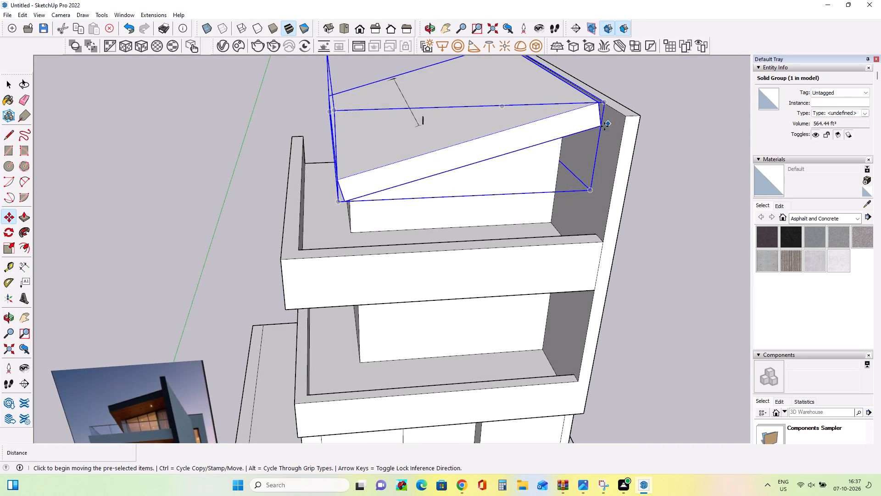
left_click(600, 128)
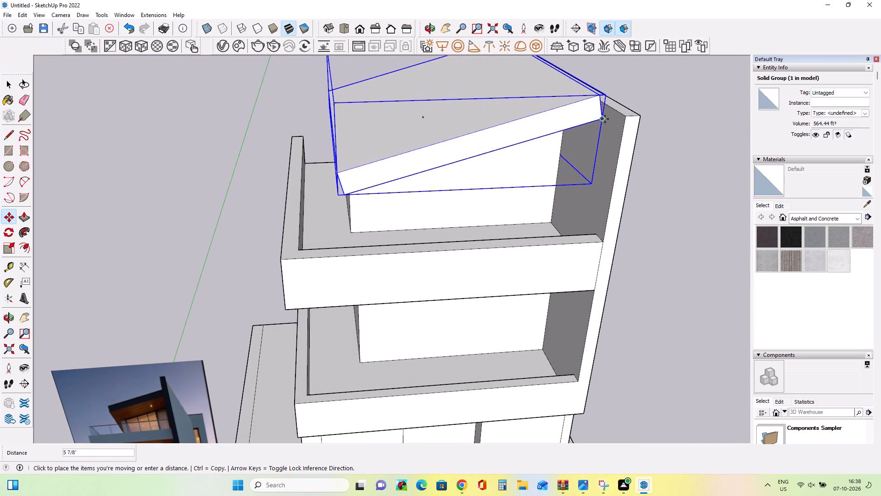
left_click(606, 124)
Examine how the slab's high end meets the tall side wall and how the roof compares with the reference image.
scroll(603, 124, "up", 6)
scroll(603, 124, "down", 1)
scroll(603, 124, "up", 3)
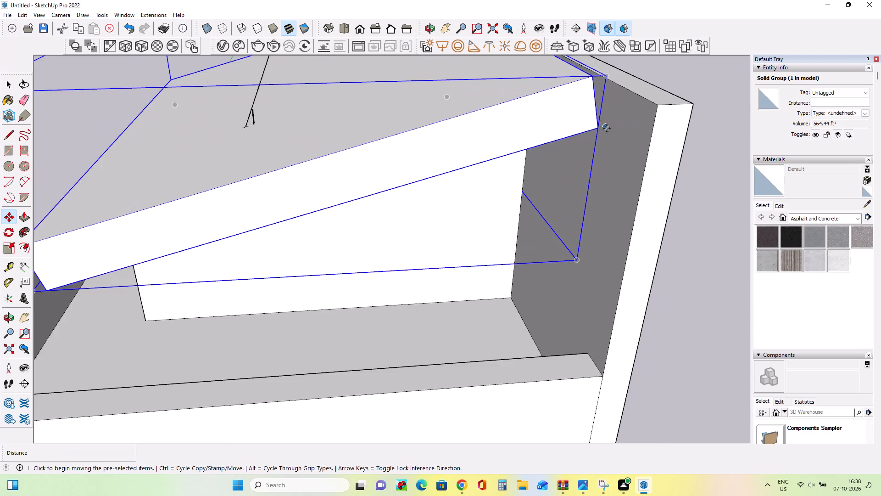
middle_click_drag(607, 128, 552, 135)
scroll(593, 145, "up", 2)
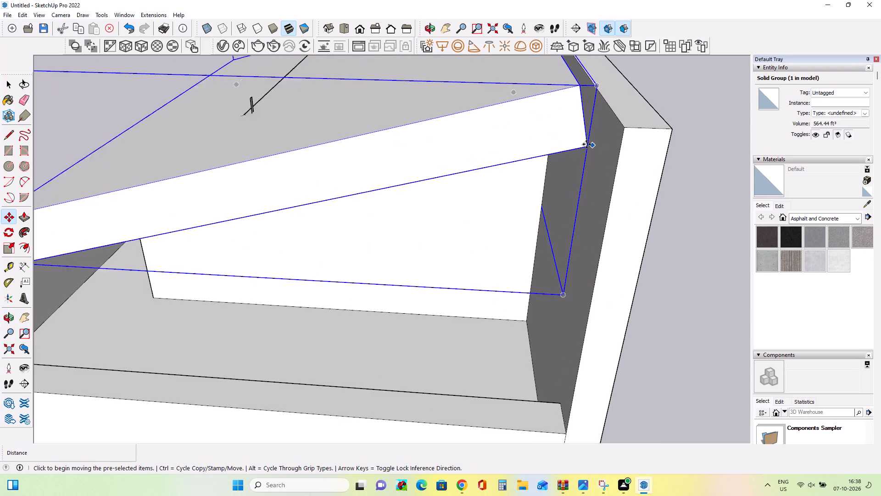
scroll(586, 144, "up", 3)
middle_click_drag(604, 158, 596, 159)
scroll(596, 159, "down", 2)
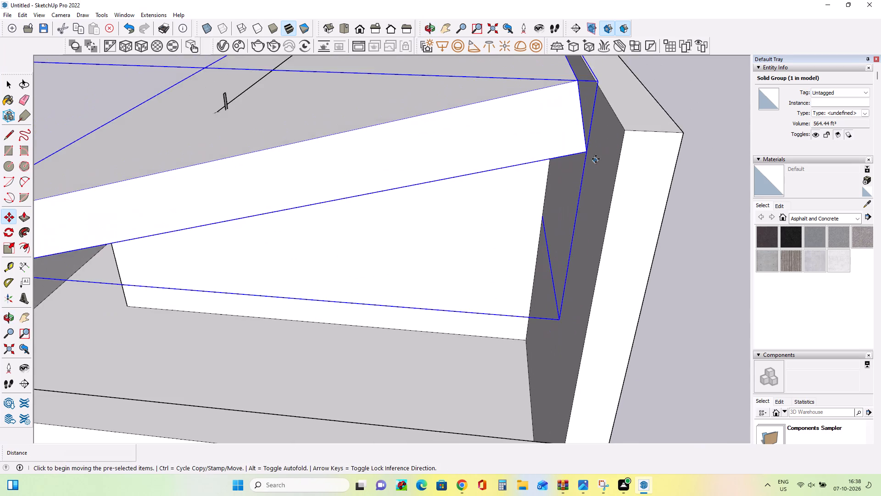
scroll(596, 159, "down", 19)
scroll(596, 159, "up", 1)
scroll(596, 159, "down", 1)
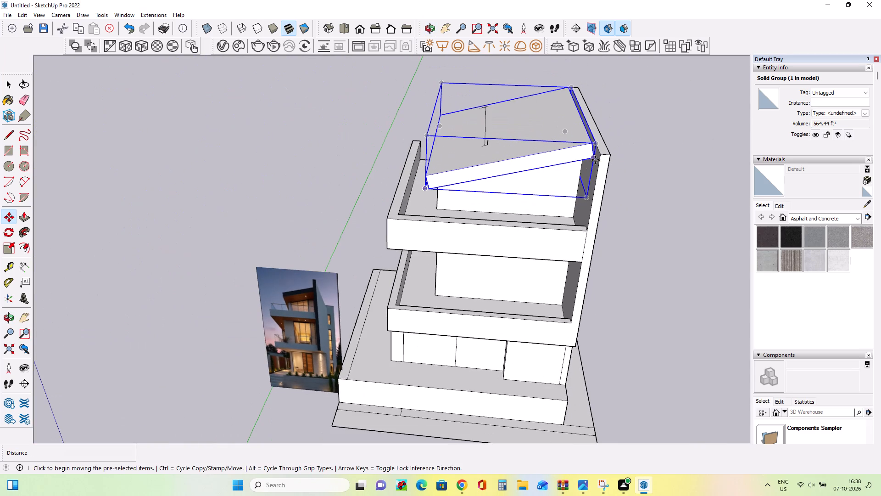
middle_click_drag(589, 172, 628, 160)
scroll(504, 163, "up", 5)
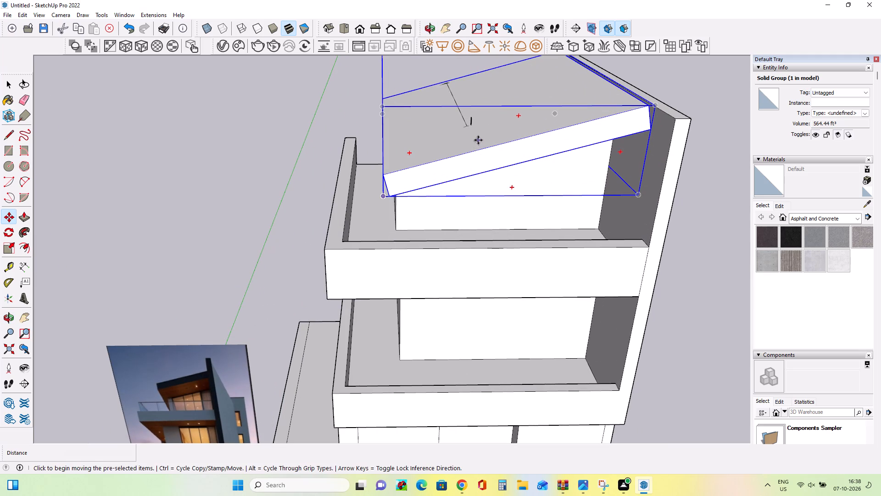
Explode the sloped roof slab group.
right_click(478, 140)
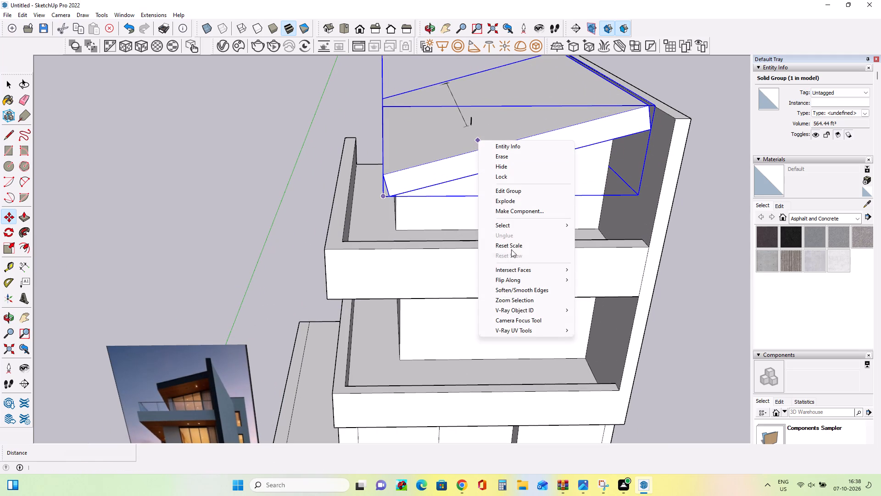
left_click(516, 203)
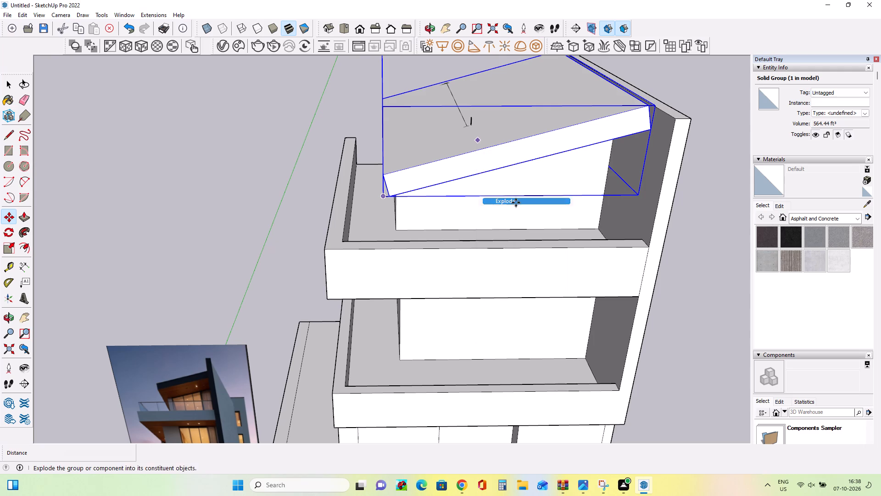
Push/Pull the underside of the sloped roof slab inward about 11" to make the slab thinner.
middle_click_drag(515, 167, 425, 80)
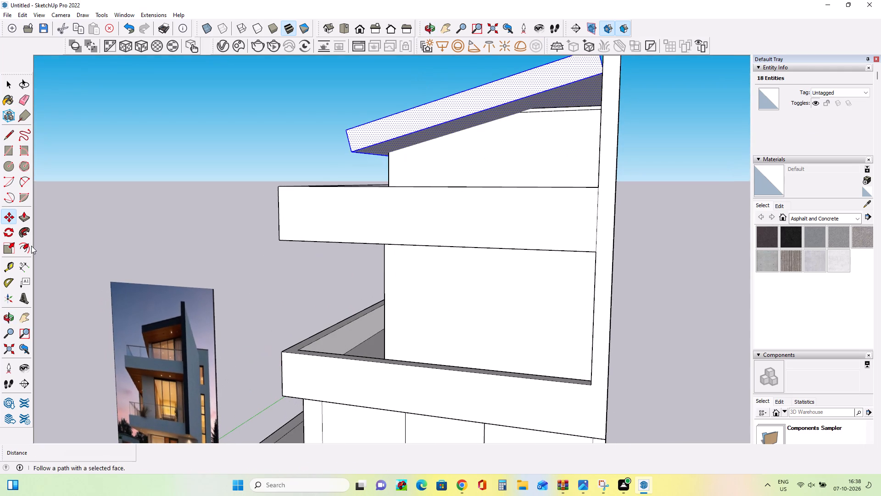
left_click(24, 219)
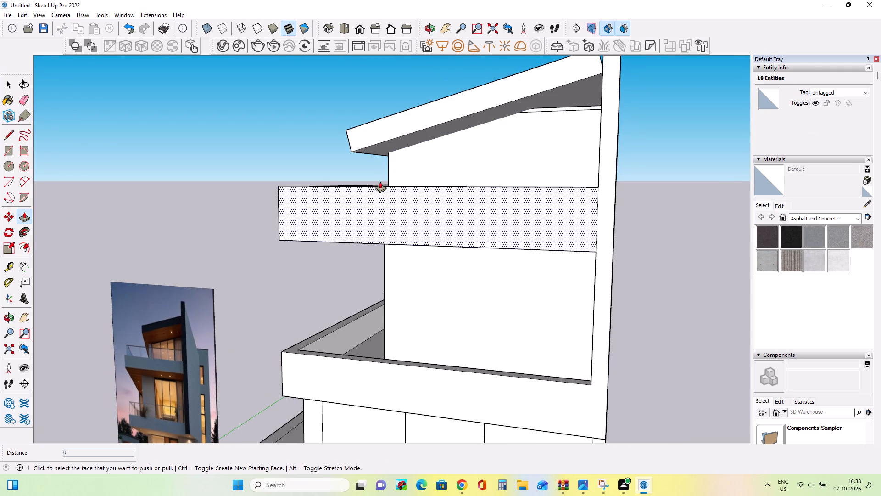
left_click(471, 118)
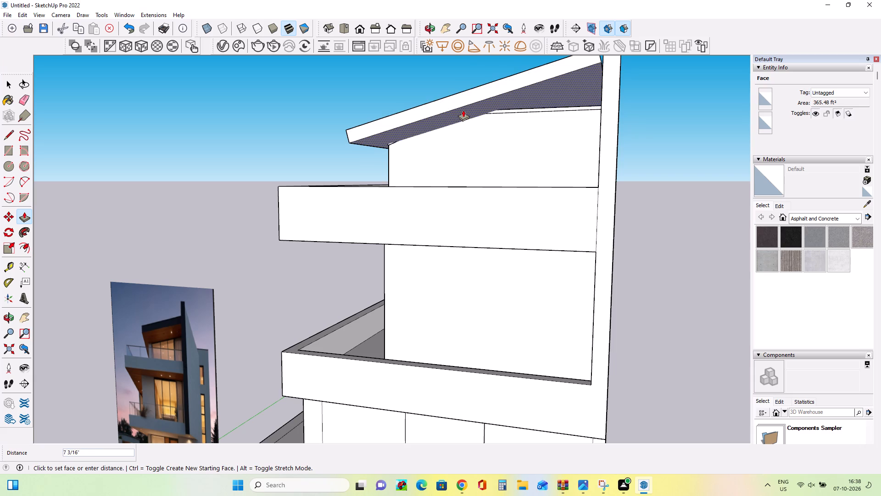
left_click(462, 106)
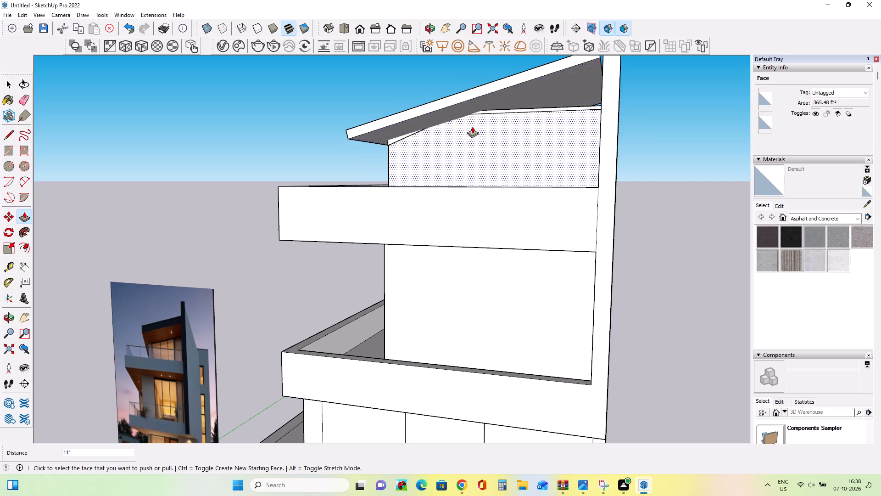
Push/Pull the third story's top face upward 2' 2", through the sloped roof slab.
middle_click_drag(492, 160, 561, 257)
middle_click_drag(487, 136, 509, 170)
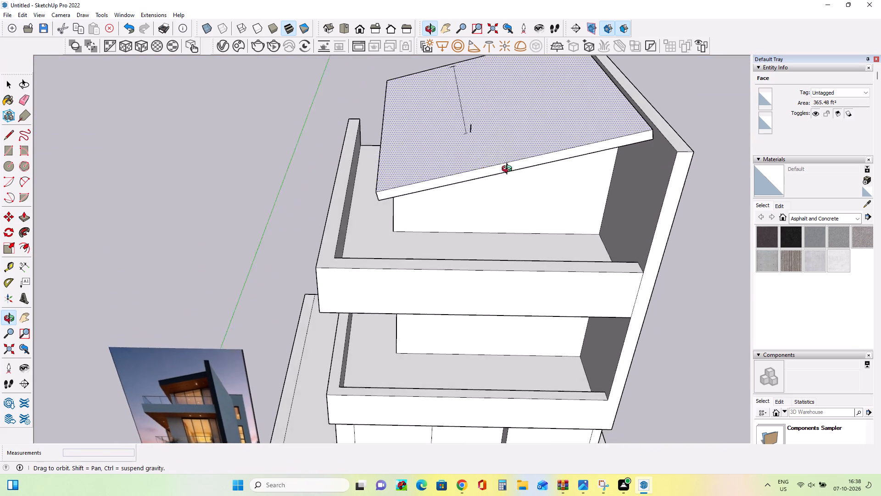
middle_click_drag(509, 170, 405, 81)
left_click(563, 117)
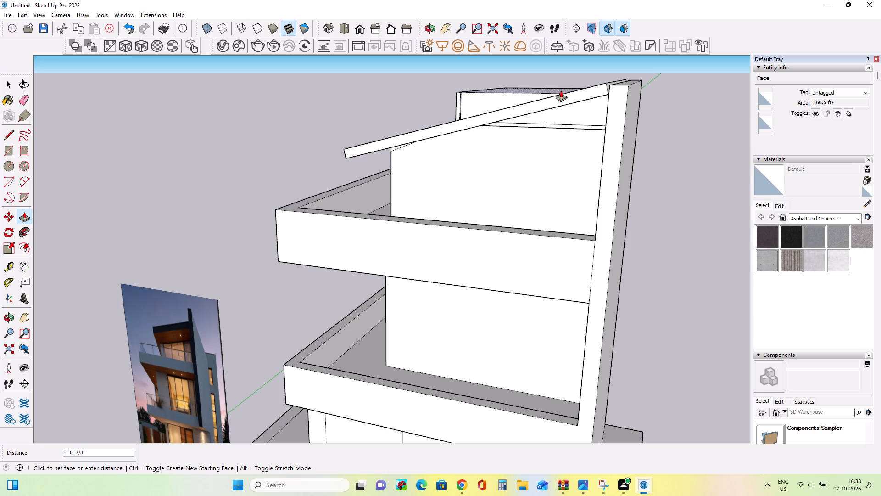
left_click(562, 88)
Examine how the raised third-story top meets the sloped roof slab and the tall side wall.
middle_click_drag(551, 153, 567, 174)
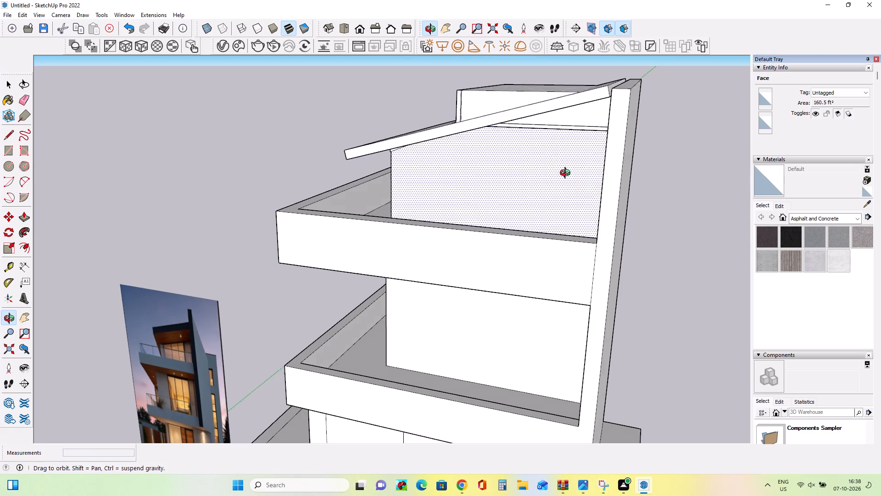
middle_click_drag(567, 174, 688, 250)
scroll(580, 161, "down", 4)
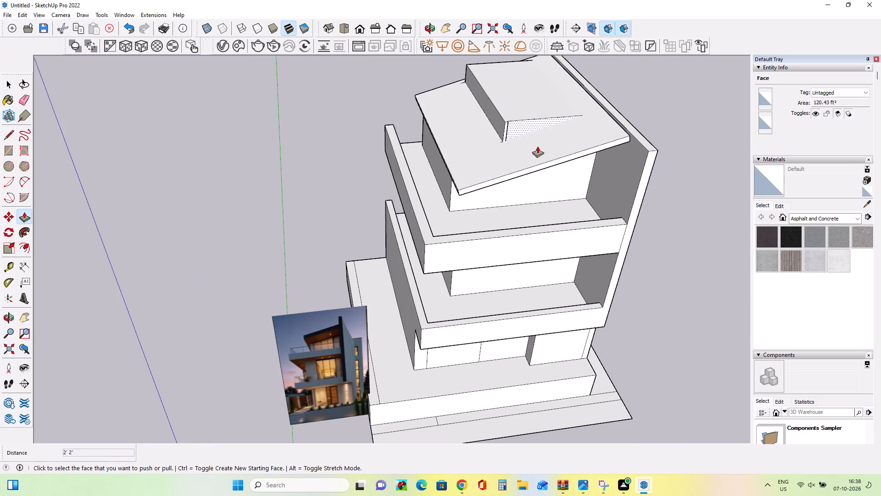
middle_click_drag(537, 146, 445, 119)
scroll(528, 142, "up", 3)
scroll(528, 142, "down", 5)
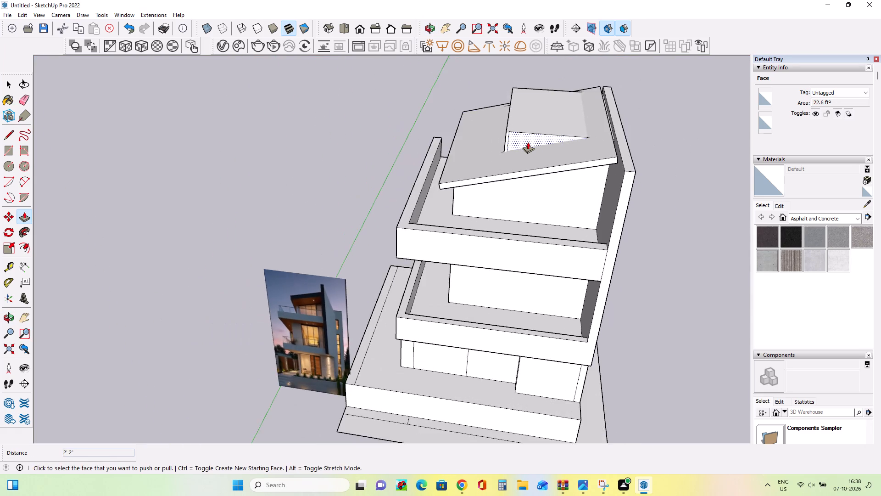
scroll(528, 142, "down", 2)
middle_click_drag(537, 186, 517, 127)
scroll(536, 185, "up", 1)
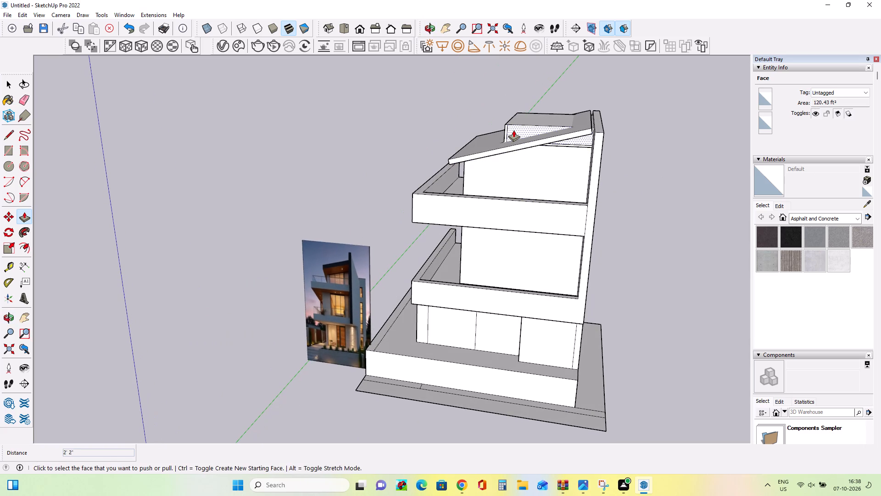
scroll(564, 130, "up", 5)
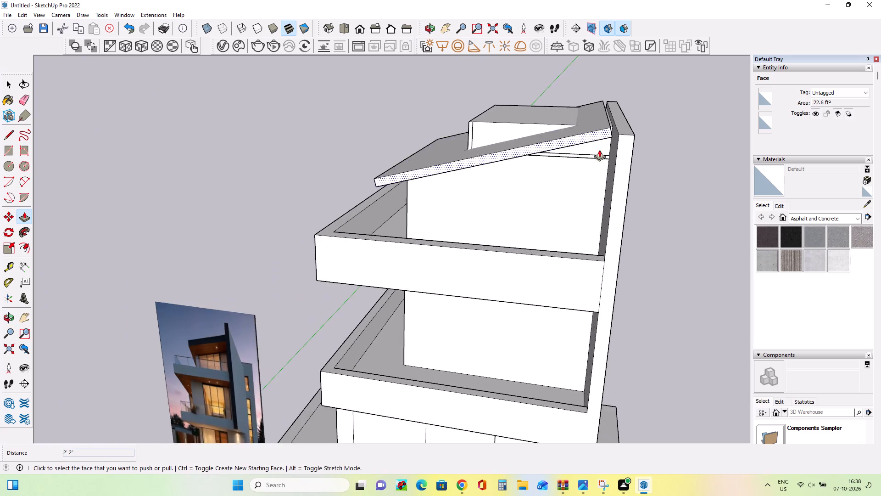
scroll(599, 150, "up", 1)
middle_click_drag(599, 150, 574, 114)
scroll(519, 143, "up", 2)
middle_click_drag(519, 146, 531, 162)
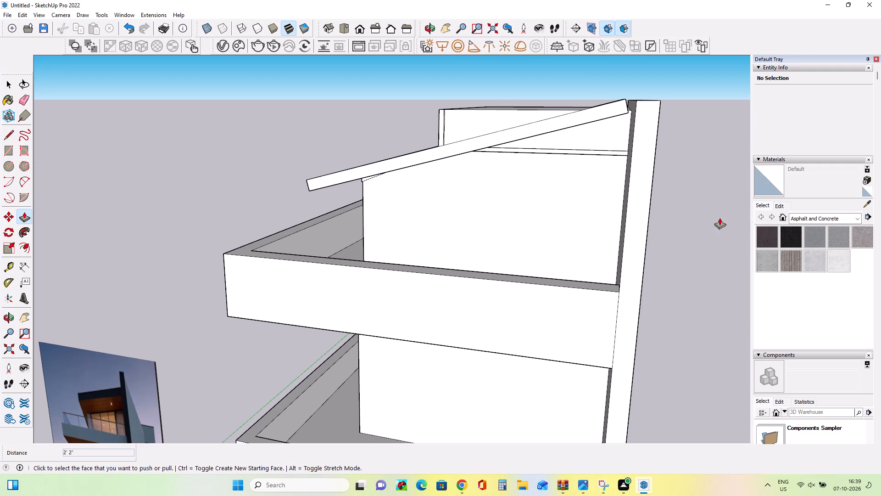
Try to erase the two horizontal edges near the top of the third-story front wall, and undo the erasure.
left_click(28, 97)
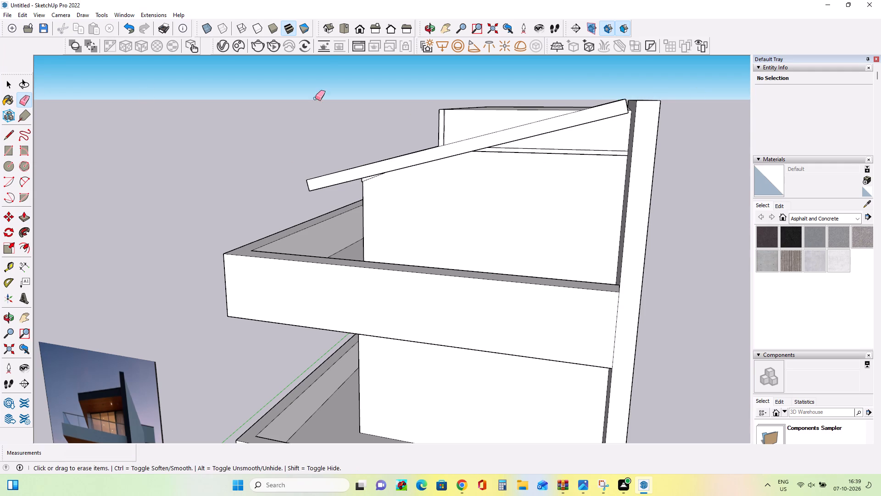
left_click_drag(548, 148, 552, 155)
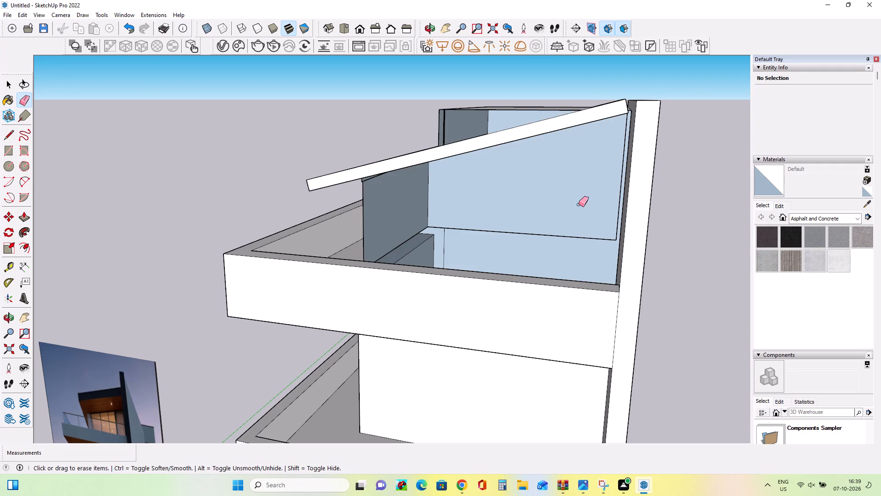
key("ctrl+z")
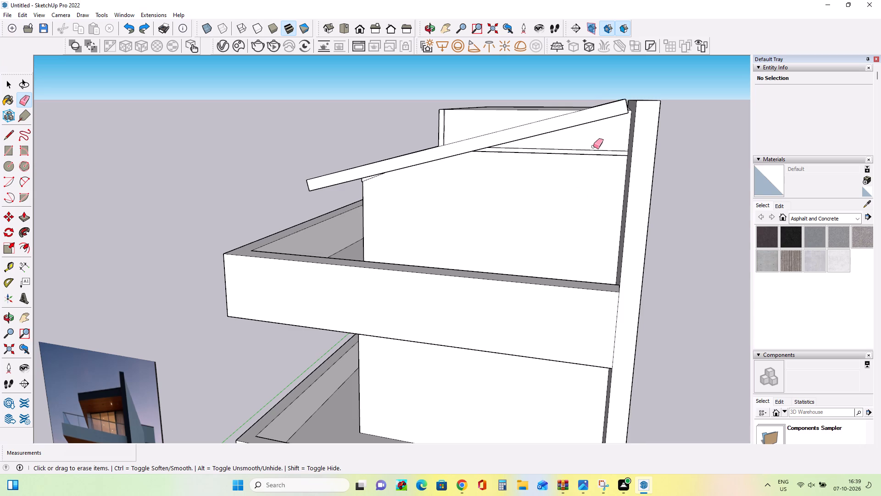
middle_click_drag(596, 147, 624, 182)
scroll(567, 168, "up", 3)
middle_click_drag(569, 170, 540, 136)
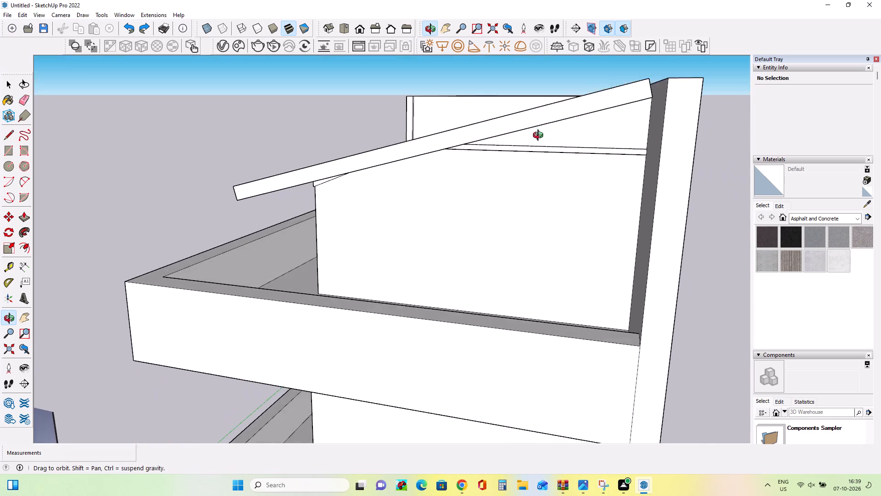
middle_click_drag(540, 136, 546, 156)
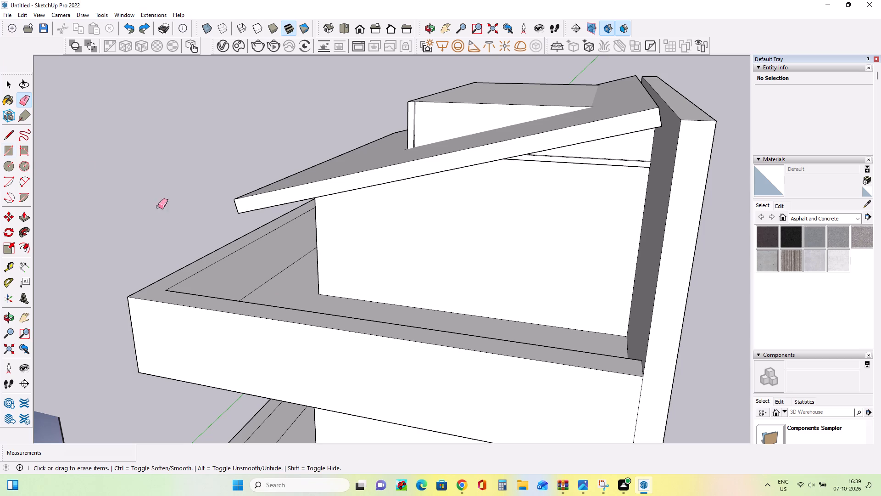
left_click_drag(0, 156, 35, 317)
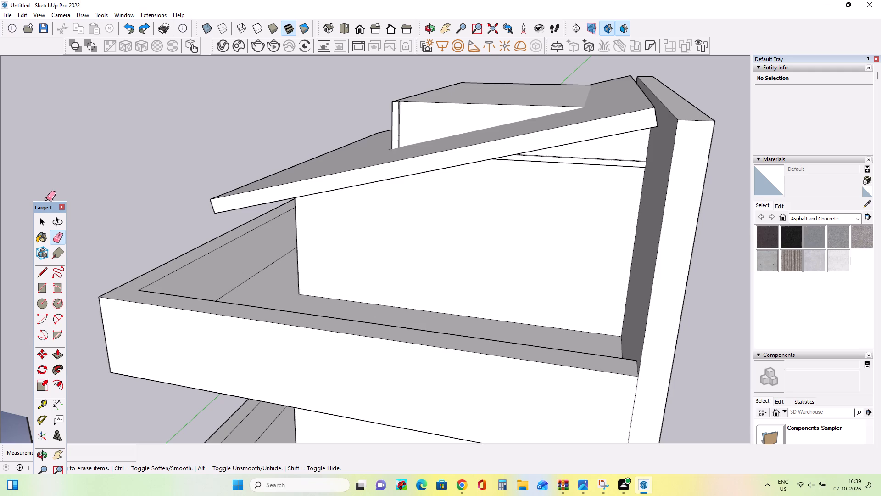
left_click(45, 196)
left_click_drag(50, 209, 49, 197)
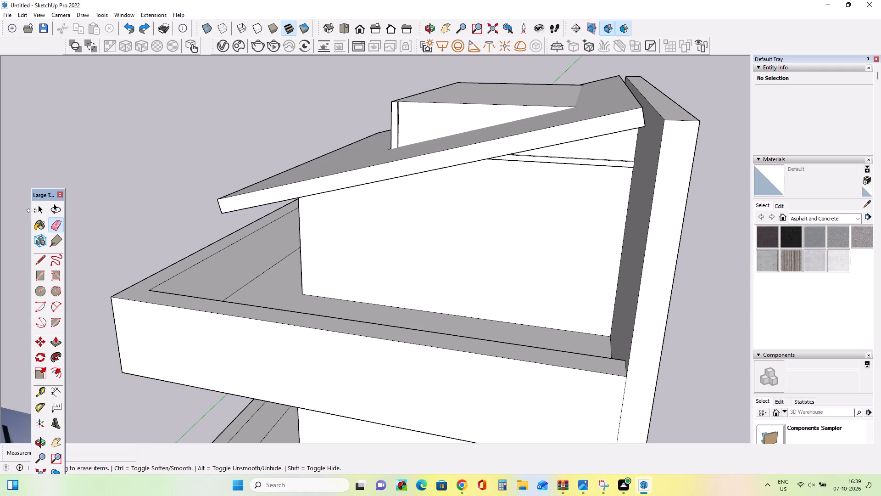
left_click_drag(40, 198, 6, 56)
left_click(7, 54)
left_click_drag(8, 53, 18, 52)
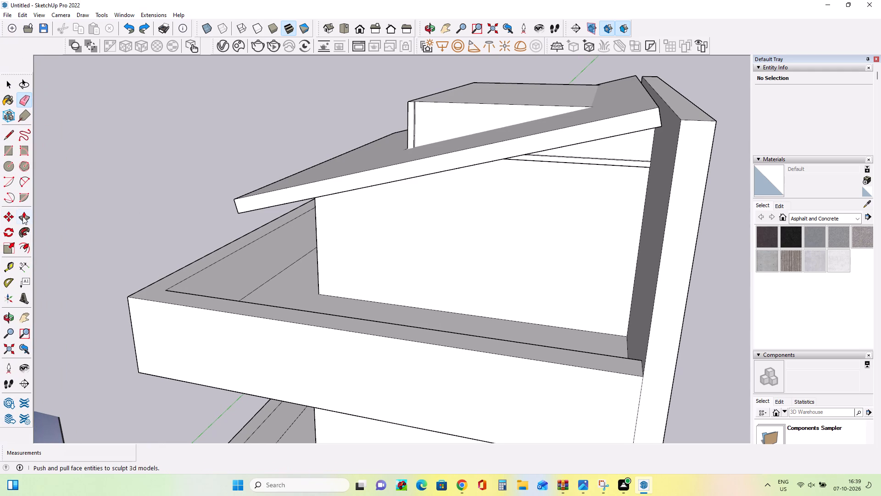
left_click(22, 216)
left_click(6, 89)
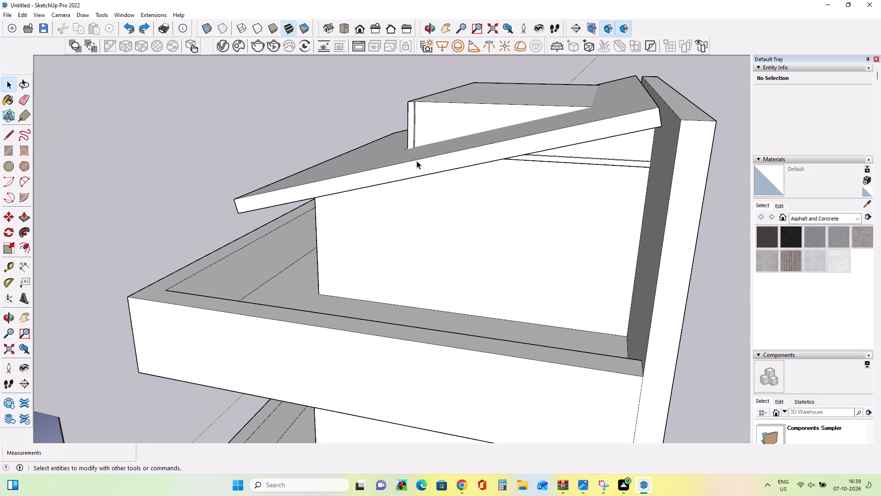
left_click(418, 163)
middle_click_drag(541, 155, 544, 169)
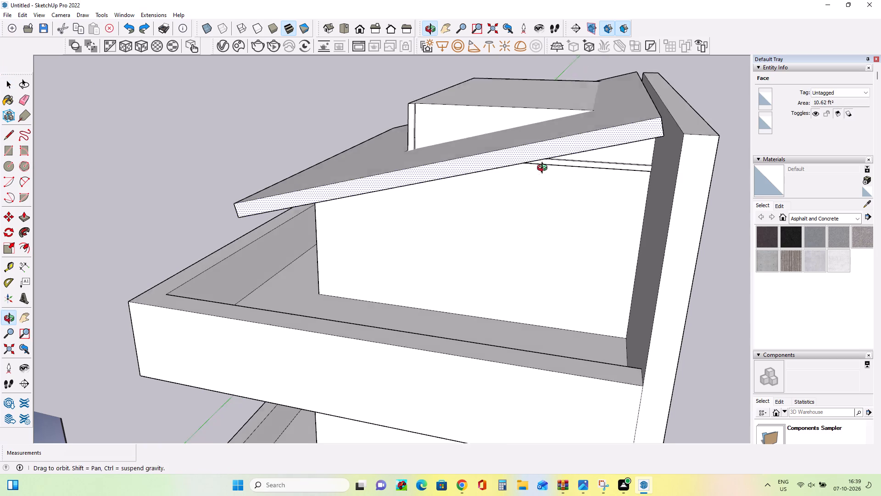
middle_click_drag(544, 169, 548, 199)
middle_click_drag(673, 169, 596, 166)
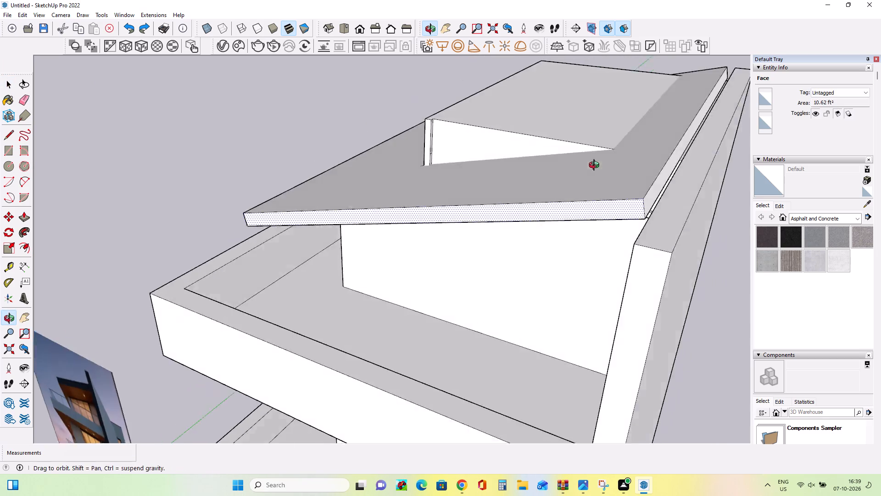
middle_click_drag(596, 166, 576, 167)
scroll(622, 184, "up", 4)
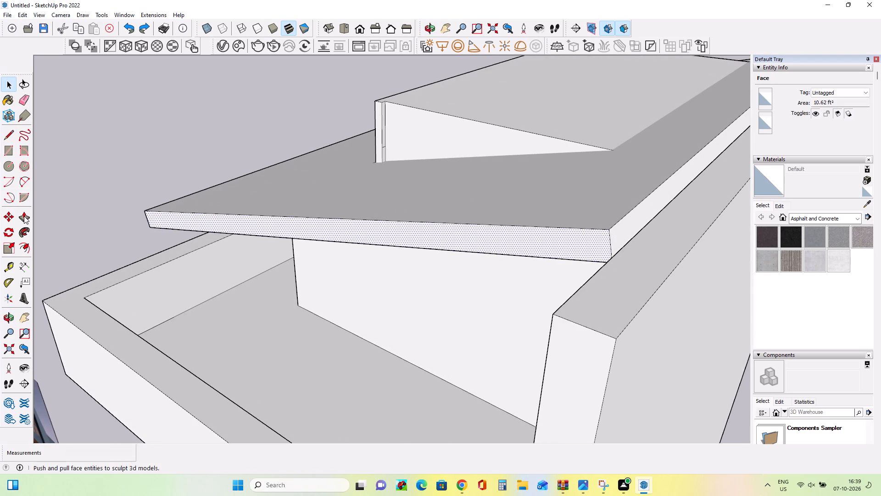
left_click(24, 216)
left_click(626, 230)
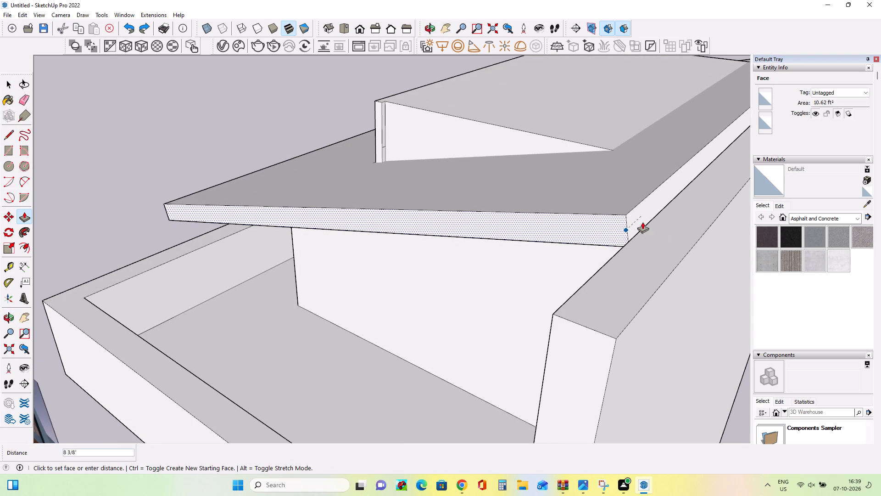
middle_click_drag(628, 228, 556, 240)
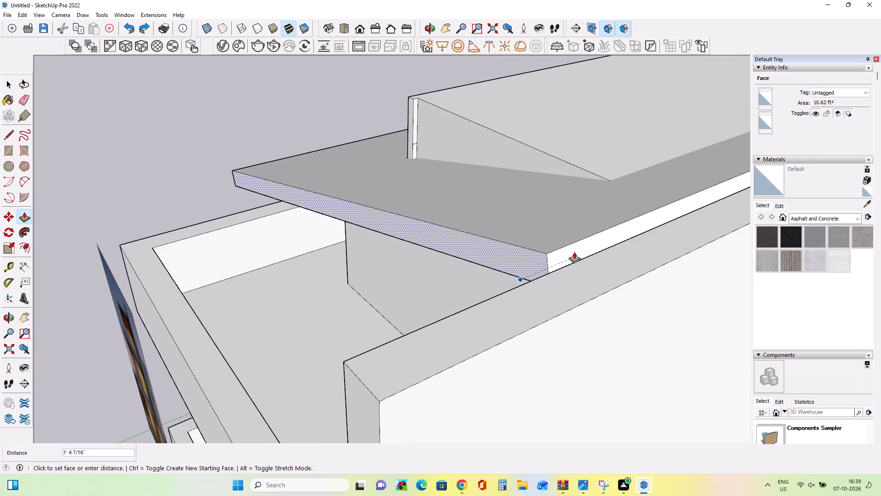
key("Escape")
Push/Pull the sloped slab's high-end edge face about 4 1/16" toward the tall side wall.
left_click(585, 249)
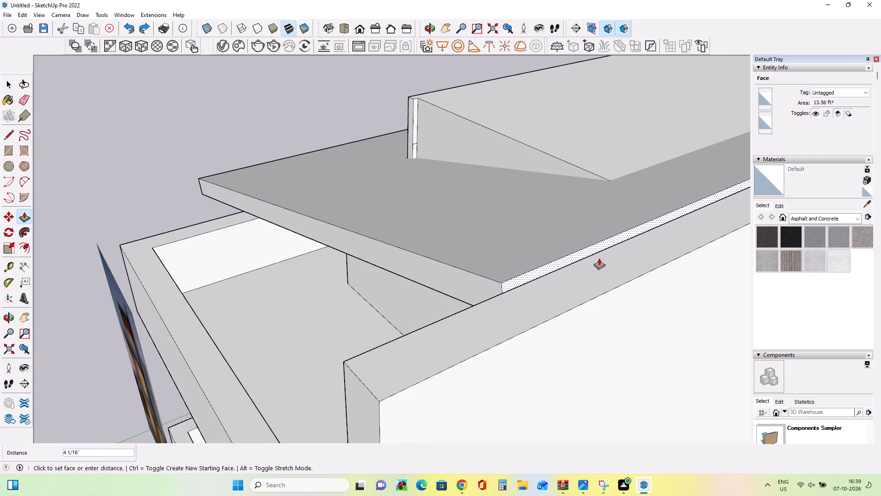
left_click(599, 258)
Push/Pull the top face of the tall side wall upward about 5 1/16", above the slab's high end.
middle_click_drag(413, 305, 585, 262)
scroll(585, 262, "down", 8)
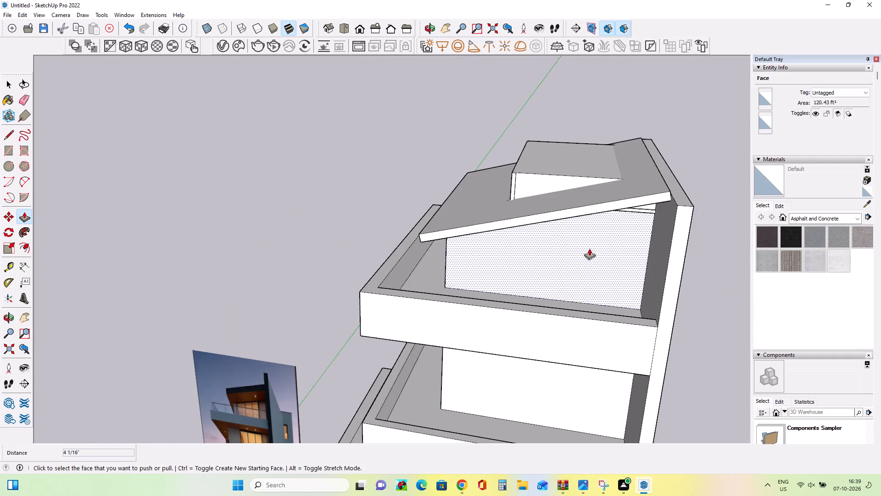
scroll(675, 220, "up", 9)
middle_click_drag(691, 212, 654, 216)
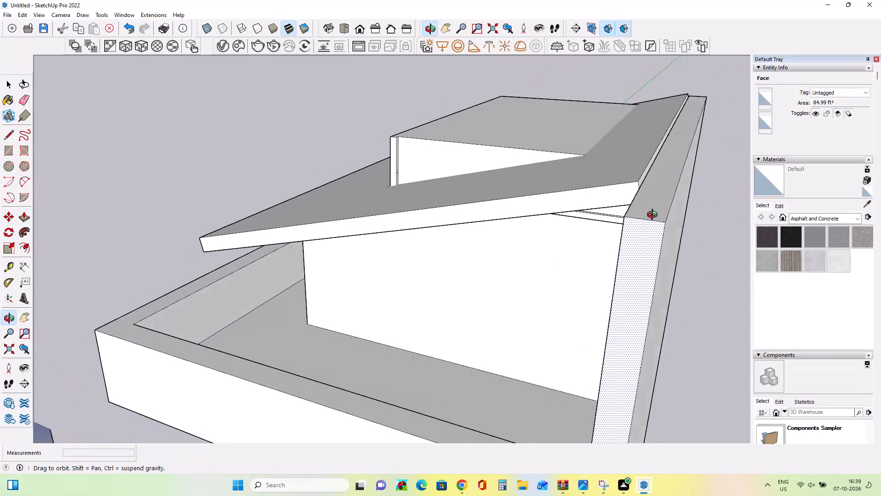
middle_click_drag(654, 216, 693, 203)
scroll(682, 196, "up", 3)
middle_click_drag(682, 205, 604, 242)
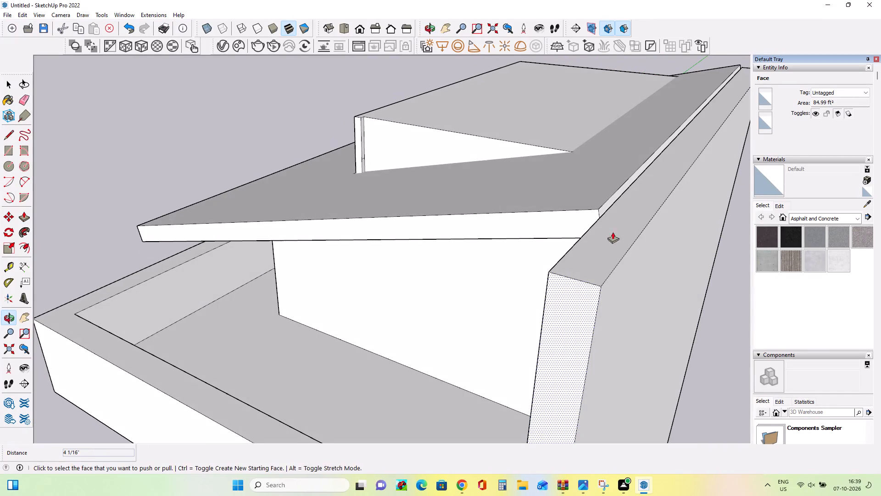
left_click(626, 225)
left_click(619, 203)
Push/Pull the third-story front wall outward about 8 3/8" under the sloped roof.
middle_click_drag(485, 302, 620, 266)
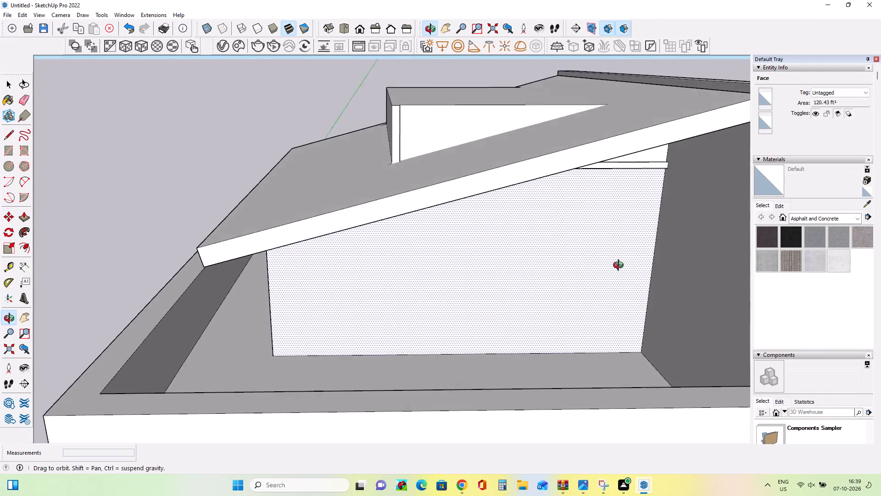
middle_click_drag(620, 266, 556, 255)
scroll(556, 255, "down", 4)
middle_click_drag(577, 276, 552, 245)
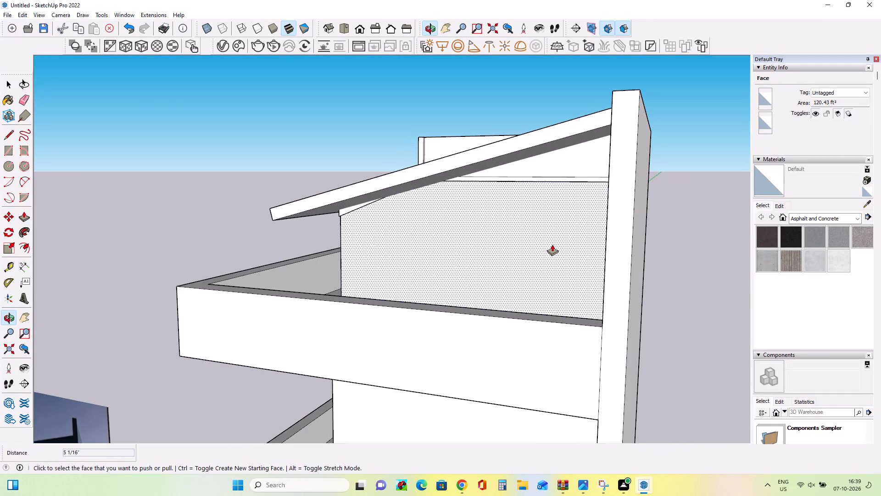
left_click(547, 238)
left_click(539, 226)
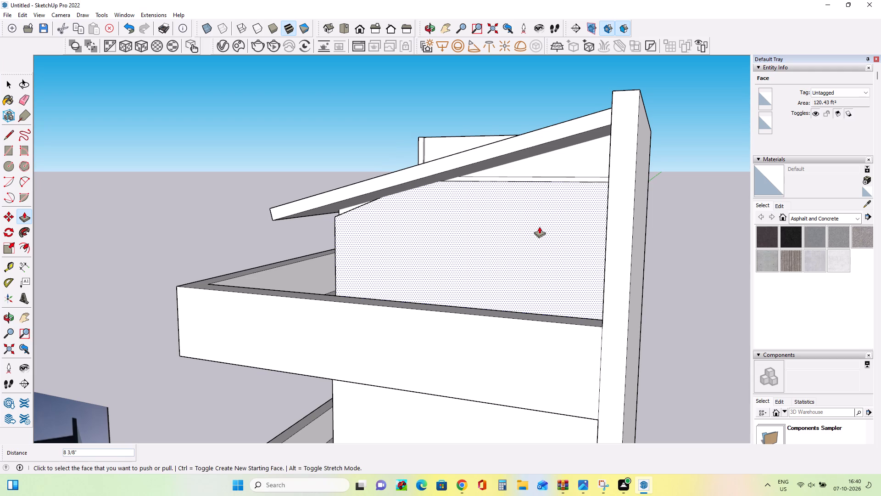
Push/Pull the front face of the raised block above the third-story wall outward about 5' 10 9/16".
left_click(560, 161)
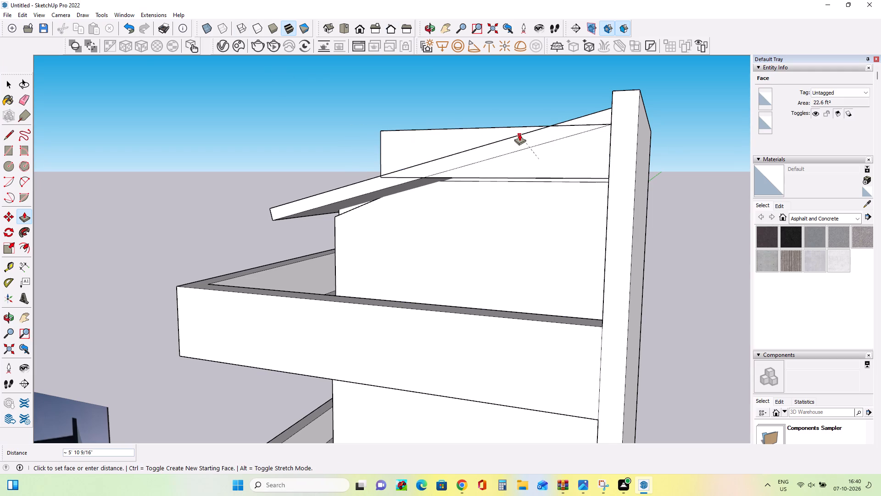
left_click(519, 134)
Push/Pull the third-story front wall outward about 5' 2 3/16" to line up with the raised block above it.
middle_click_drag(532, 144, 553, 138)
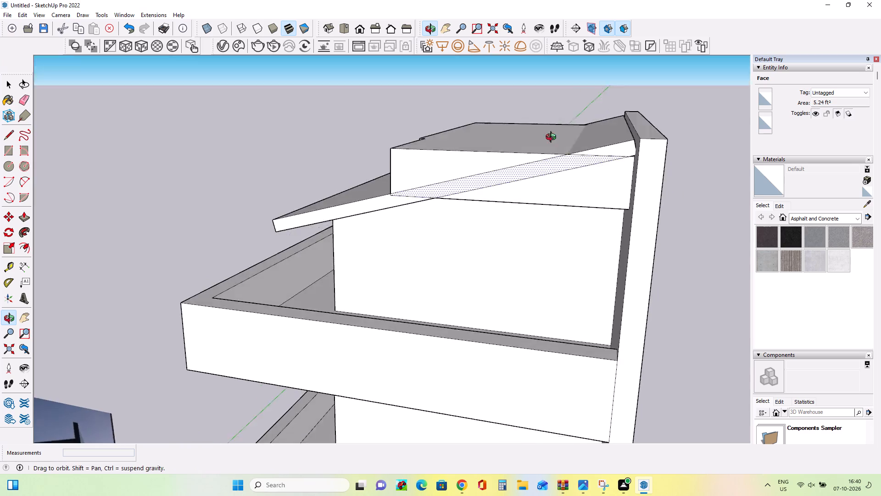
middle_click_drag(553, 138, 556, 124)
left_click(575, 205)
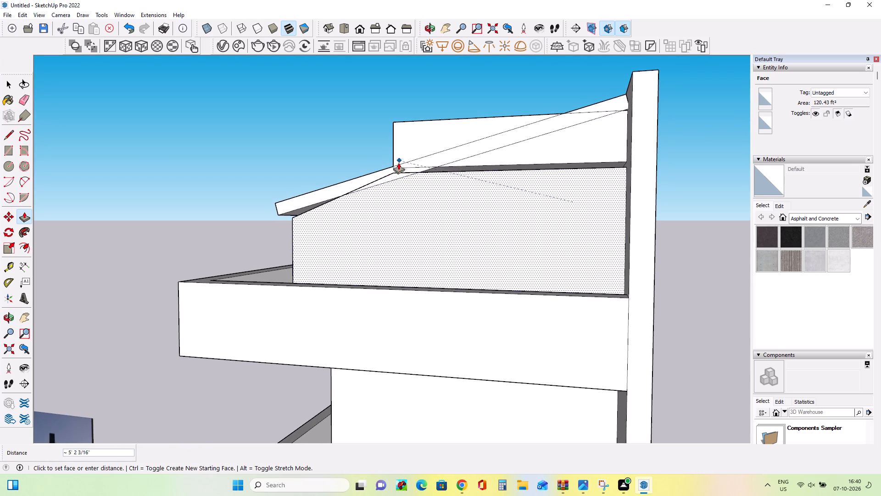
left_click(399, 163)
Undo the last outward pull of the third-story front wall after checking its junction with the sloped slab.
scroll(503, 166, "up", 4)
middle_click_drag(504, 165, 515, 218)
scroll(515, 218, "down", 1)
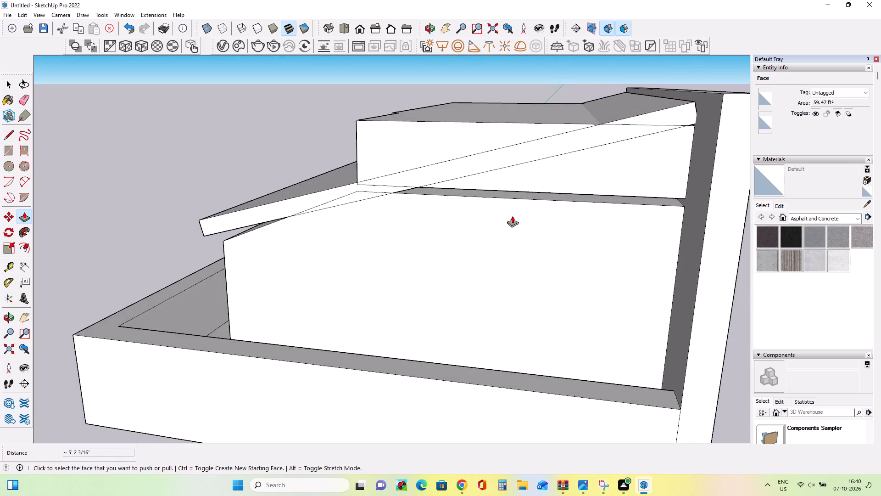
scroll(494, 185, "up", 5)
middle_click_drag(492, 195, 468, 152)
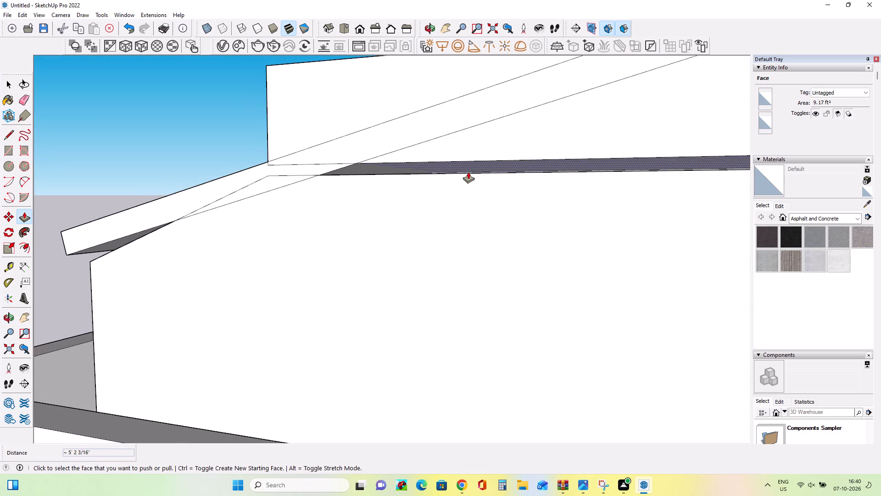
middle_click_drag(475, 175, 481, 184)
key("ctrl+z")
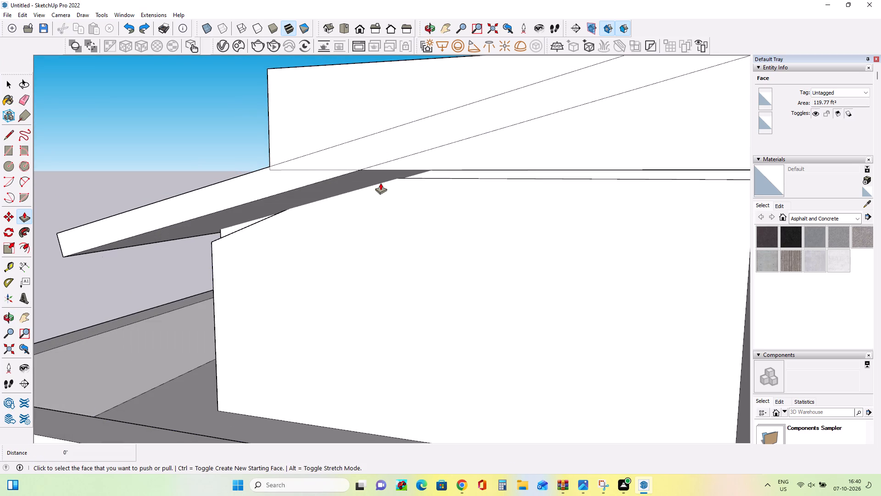
Undo the outward pull of the raised block's front face above the third-story wall.
key("ctrl+z")
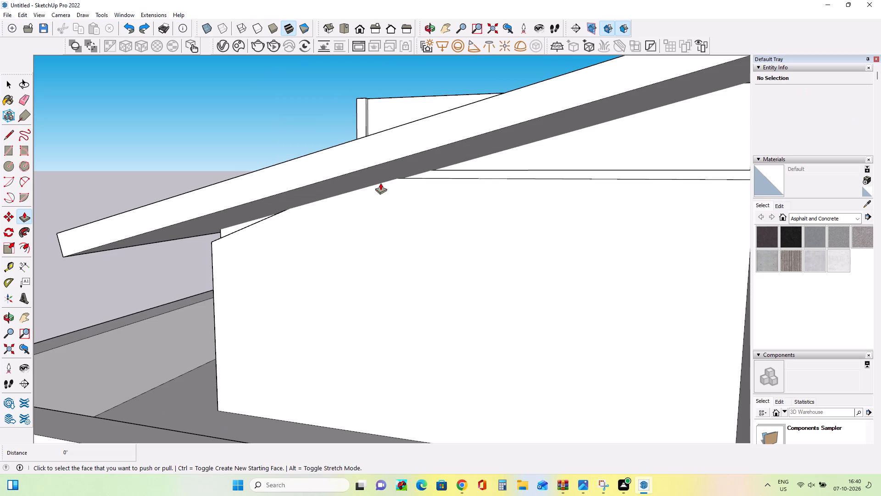
Push/Pull the third-story front wall inward about 6 1/4" so it sits flush with the wall strip beneath the sloped roof.
scroll(488, 167, "up", 4)
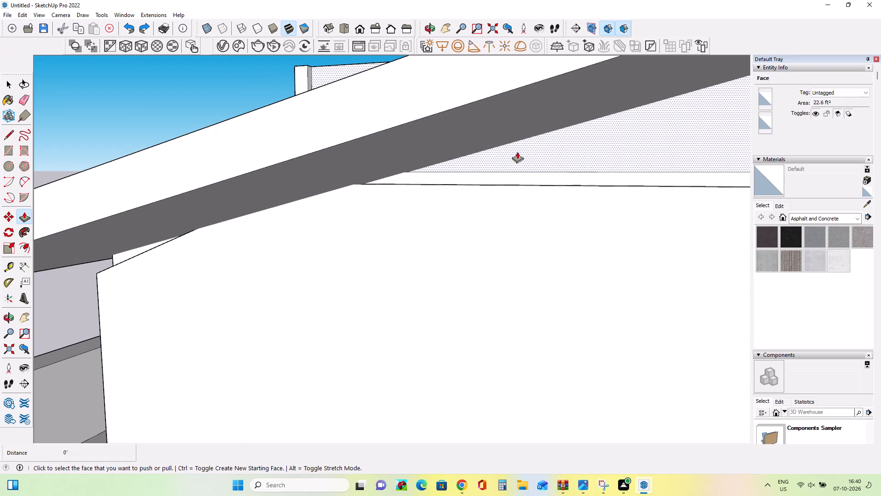
left_click(517, 152)
left_click(516, 180)
left_click(526, 209)
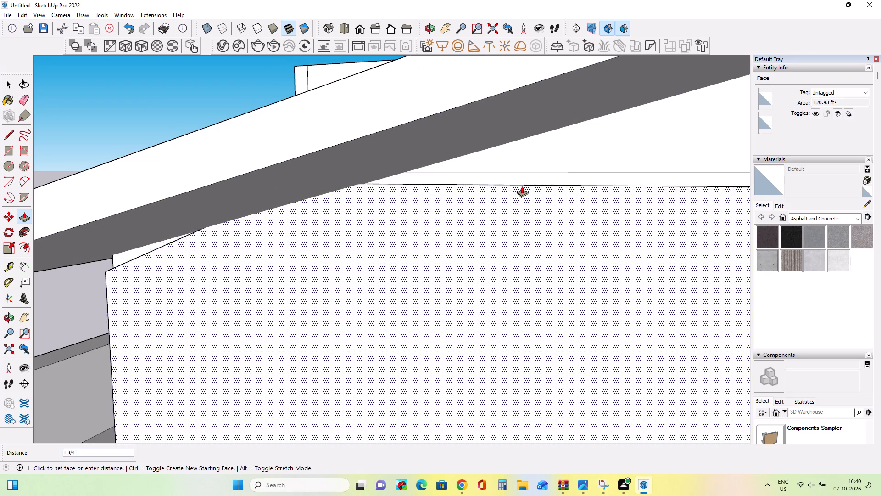
left_click(520, 174)
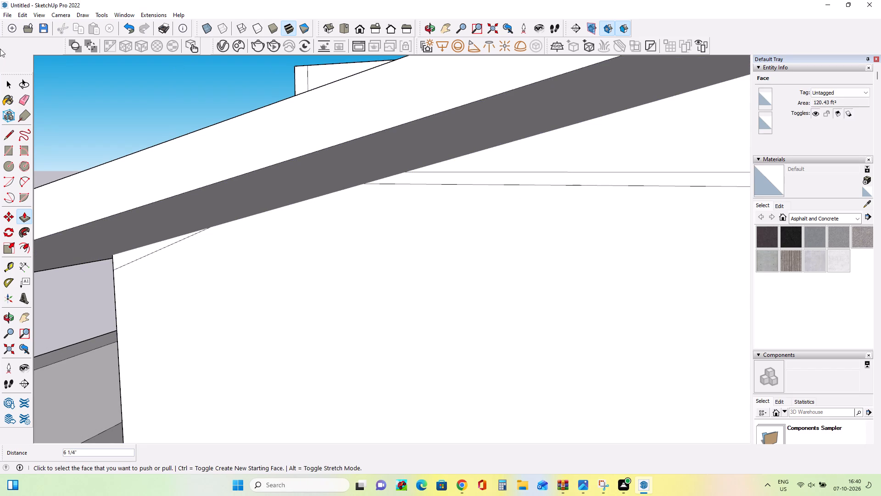
Erase the horizontal seam lines and the short diagonal edge left on the third-story front wall below the roof slab.
left_click(22, 101)
left_click_drag(630, 175, 632, 198)
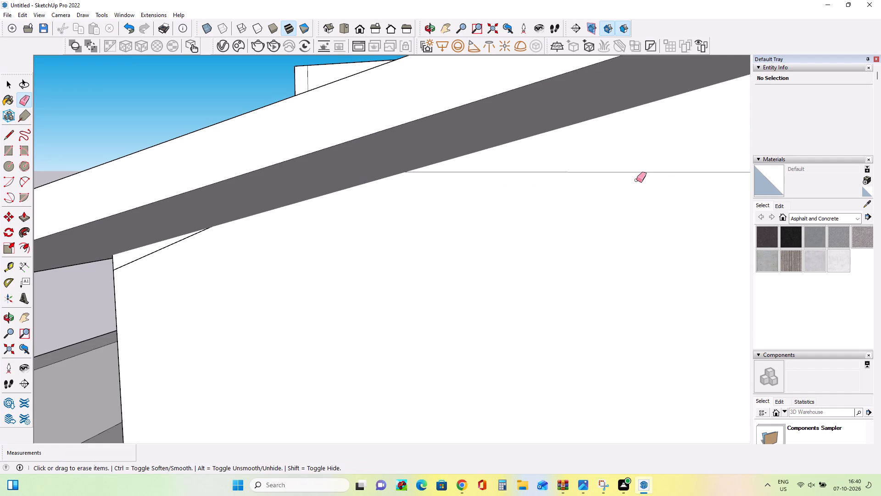
left_click_drag(637, 169, 640, 184)
scroll(560, 191, "down", 4)
middle_click_drag(560, 193, 560, 202)
scroll(290, 232, "up", 2)
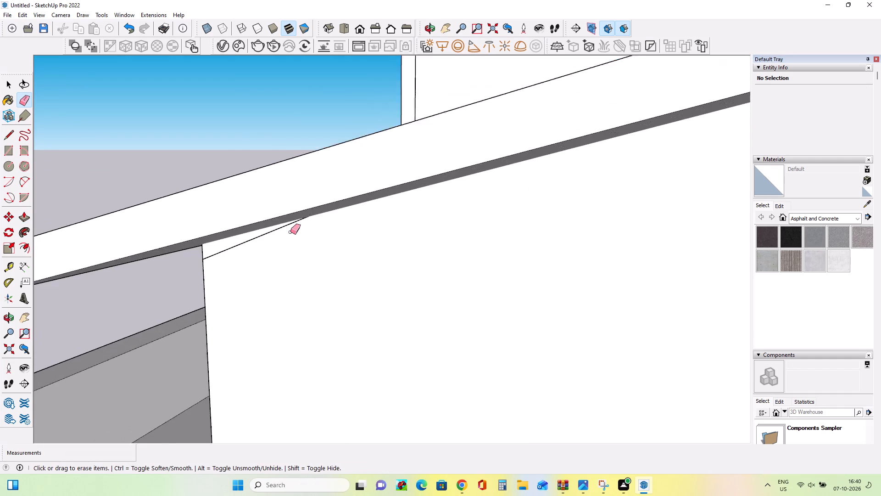
scroll(290, 232, "up", 6)
left_click(258, 231)
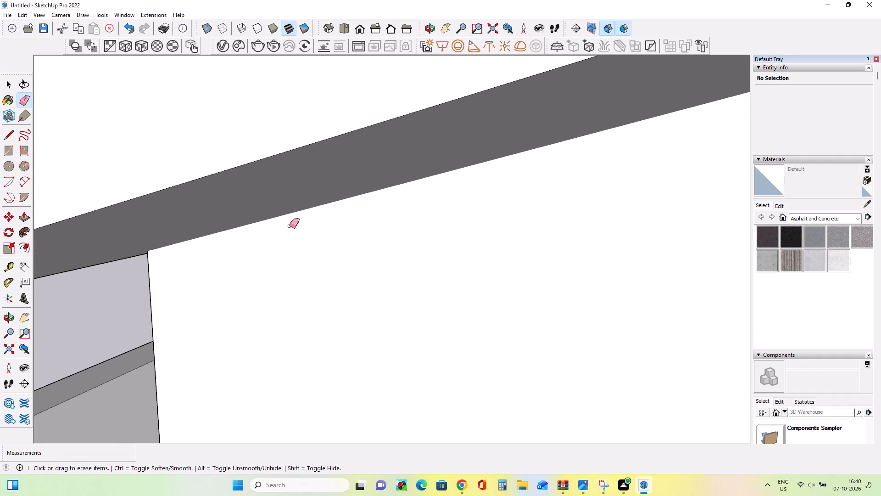
Draw a line about 8' 4 13/16" long on the sloped roof along the base of the raised block's front face.
scroll(290, 226, "down", 18)
middle_click_drag(389, 226, 421, 267)
scroll(379, 205, "up", 8)
left_click(9, 137)
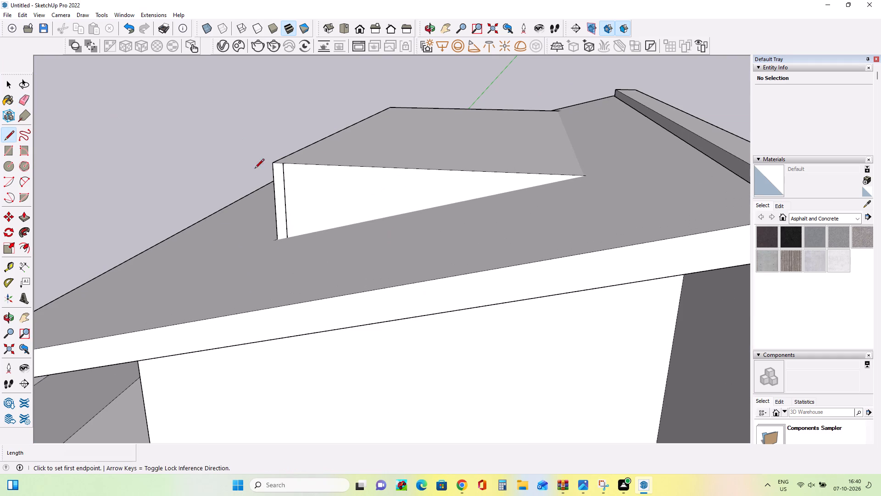
left_click(278, 242)
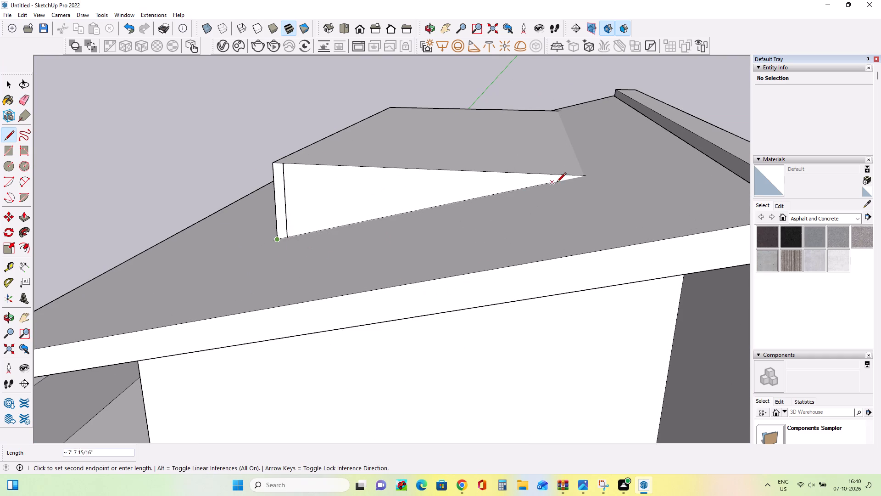
left_click(585, 178)
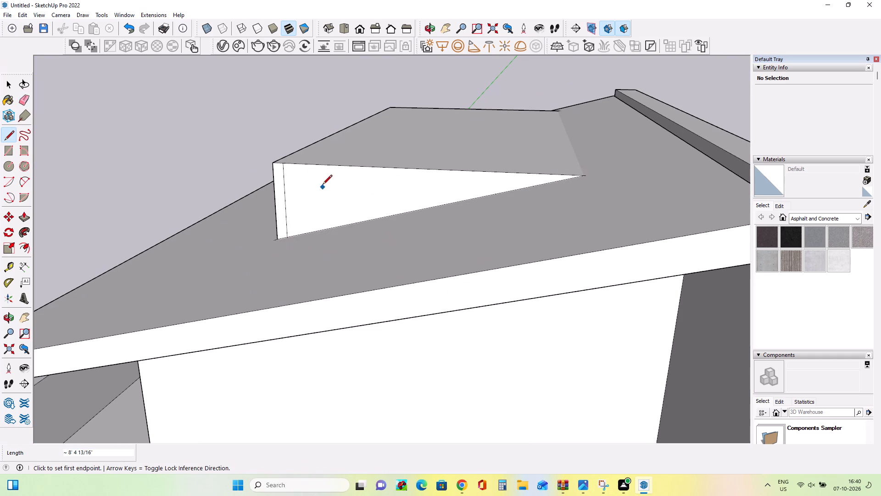
Push/Pull the raised block's triangular front face back about 15' 1 9/16" to cut the block off the sloped roof.
middle_click_drag(286, 182, 318, 212)
left_click(19, 222)
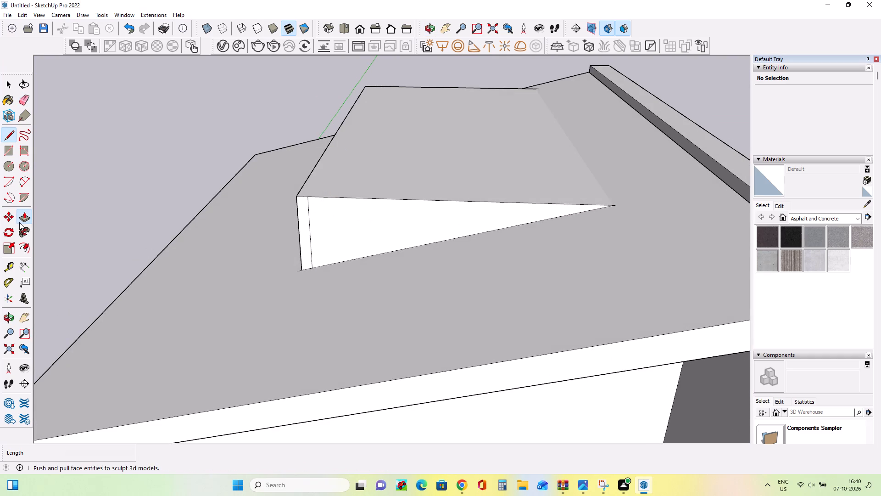
left_click(369, 230)
left_click(438, 83)
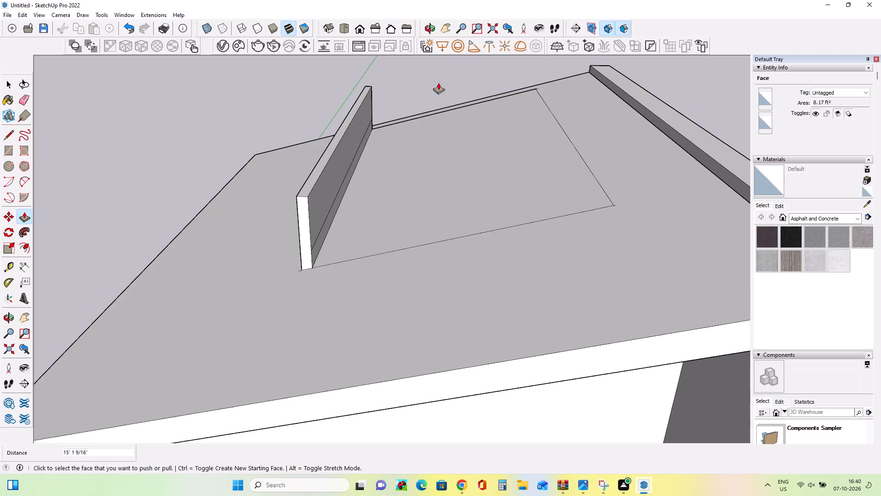
Push/Pull the end of the raised block's remaining thin strip back about 10' 10 5/16", and push its last piece to the rear.
left_click(307, 247)
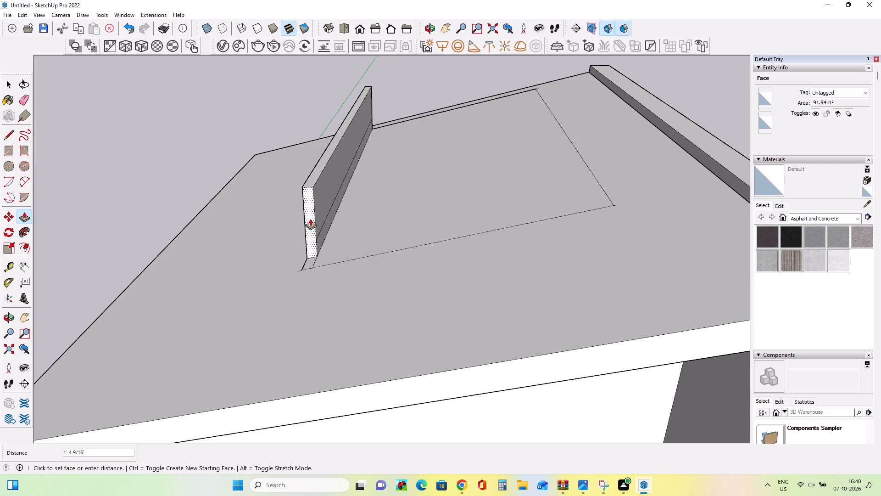
left_click(357, 139)
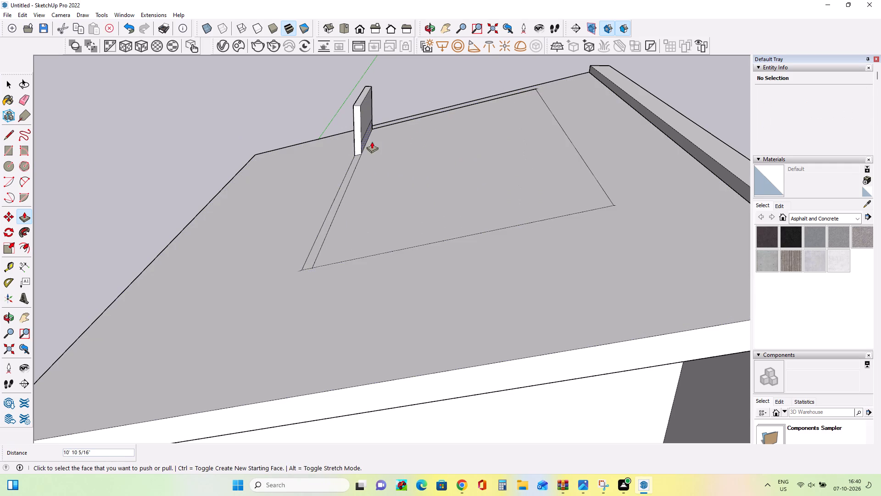
left_click(358, 140)
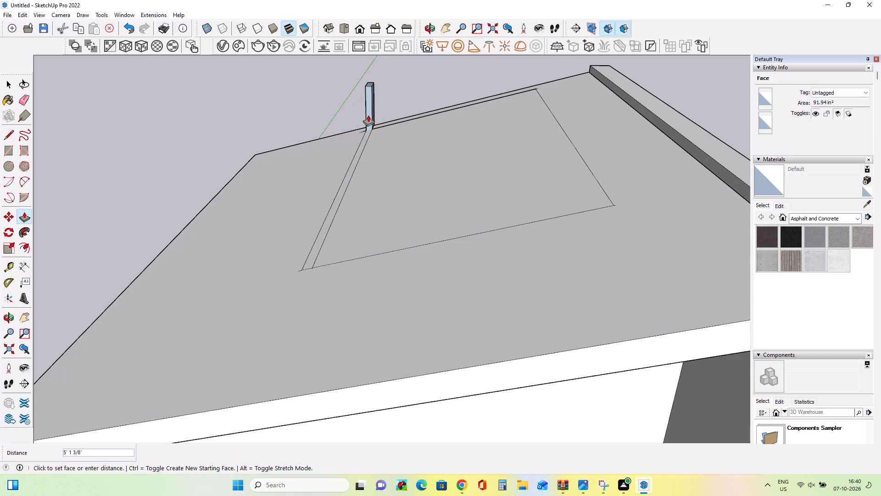
left_click(366, 116)
middle_click_drag(435, 116, 555, 176)
scroll(322, 124, "up", 3)
left_click(339, 121)
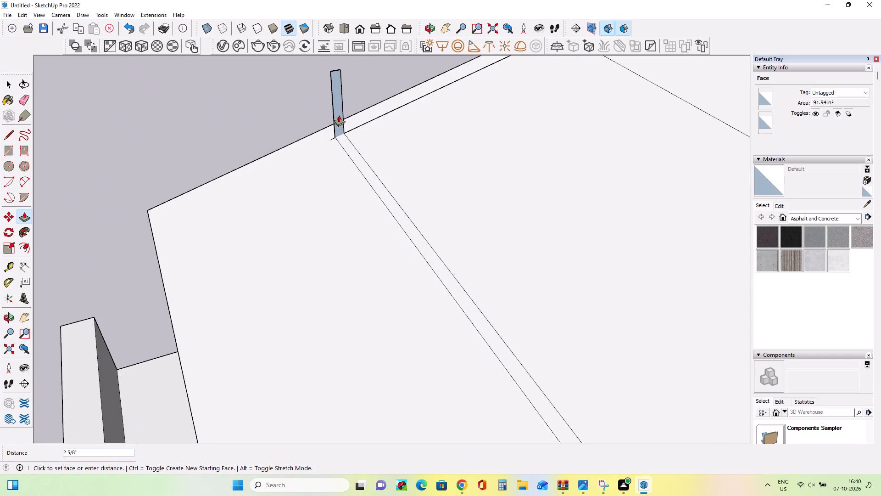
left_click(339, 115)
Erase the edges of the thin vertical remnant standing at the sloped roof's rear edge, keeping the roof's own rear edge.
left_click(27, 97)
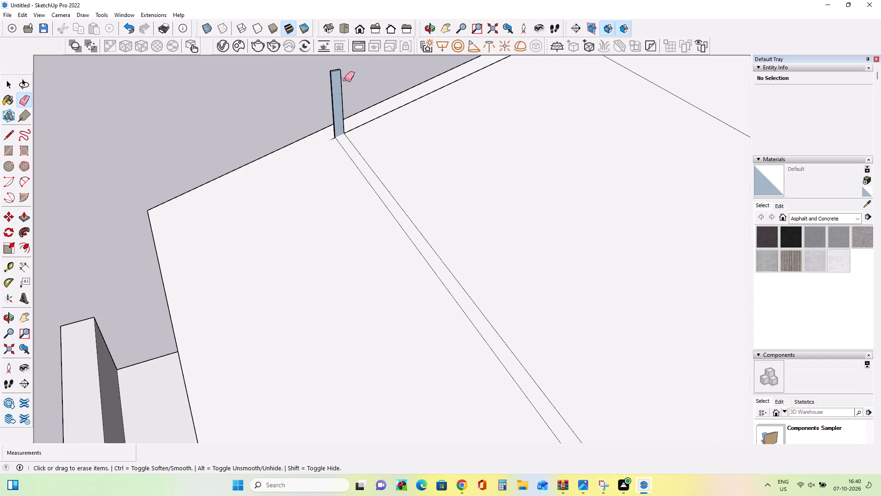
left_click_drag(346, 79, 311, 113)
left_click_drag(351, 102, 312, 130)
left_click_drag(345, 114, 345, 131)
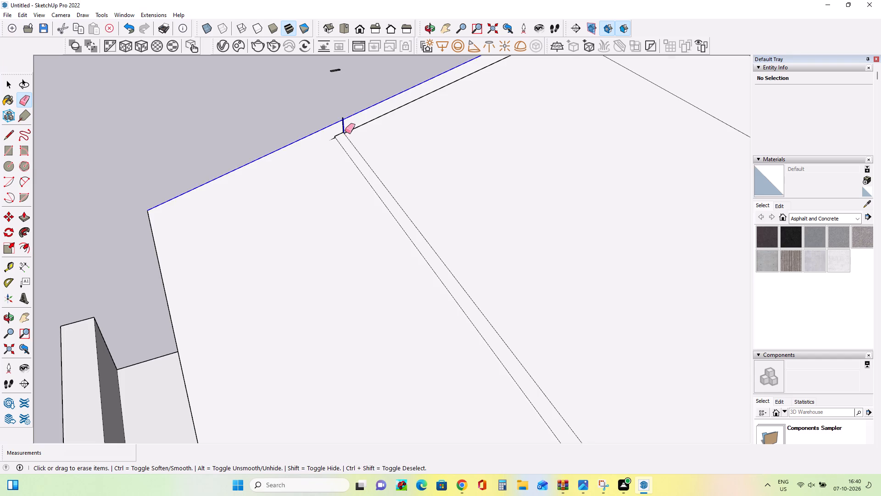
left_click_drag(345, 131, 345, 134)
key("ctrl+z")
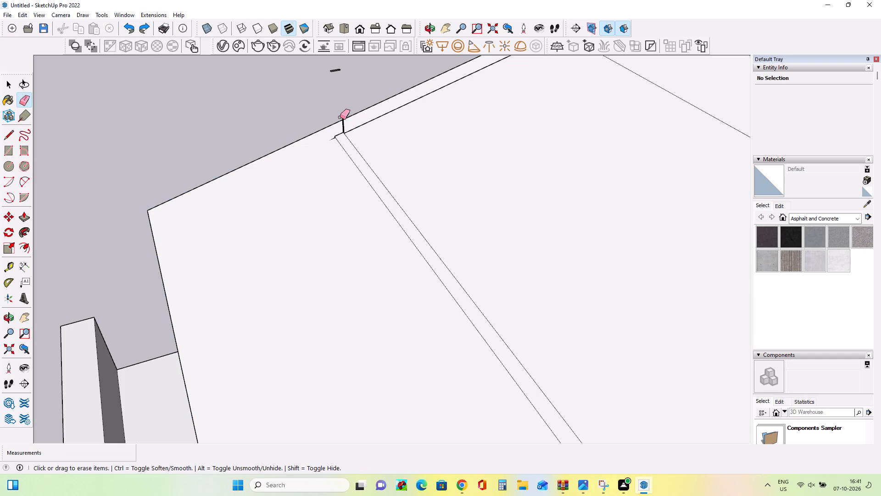
left_click(334, 71)
left_click_drag(342, 69, 326, 79)
left_click_drag(326, 72, 344, 83)
left_click(343, 130)
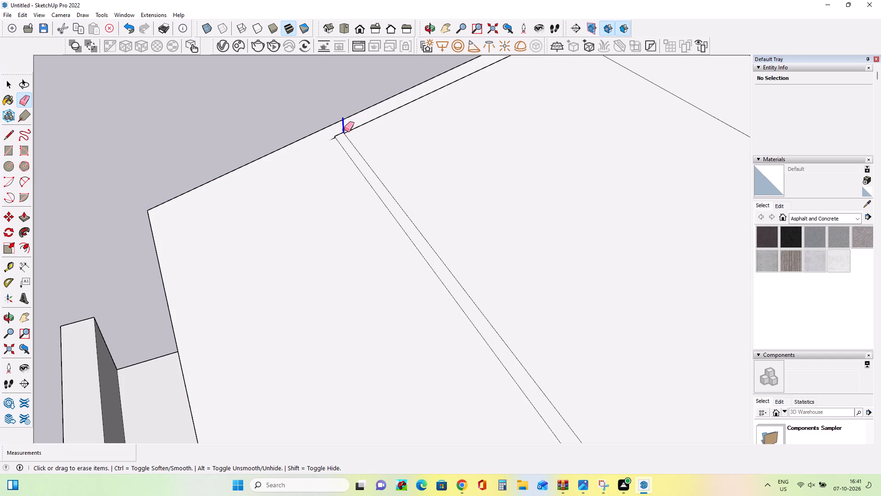
scroll(359, 131, "up", 3)
left_click(362, 125)
left_click(362, 124)
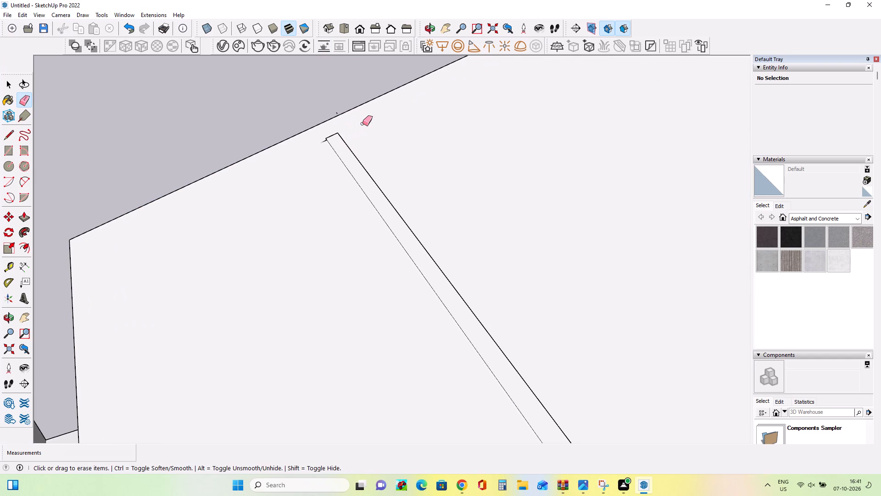
Erase the strip's two long outline edges and the short edges at their rear end on the sloped roof surface.
left_click(356, 162)
left_click(358, 162)
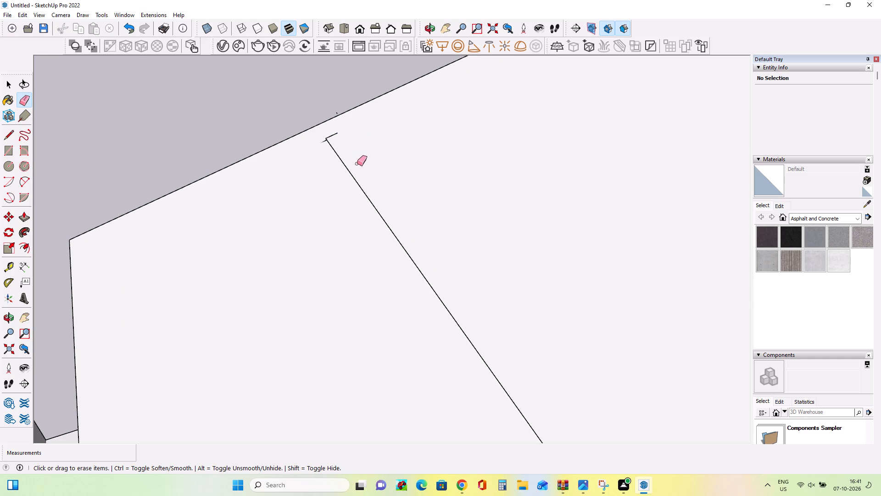
left_click(351, 172)
left_click(329, 136)
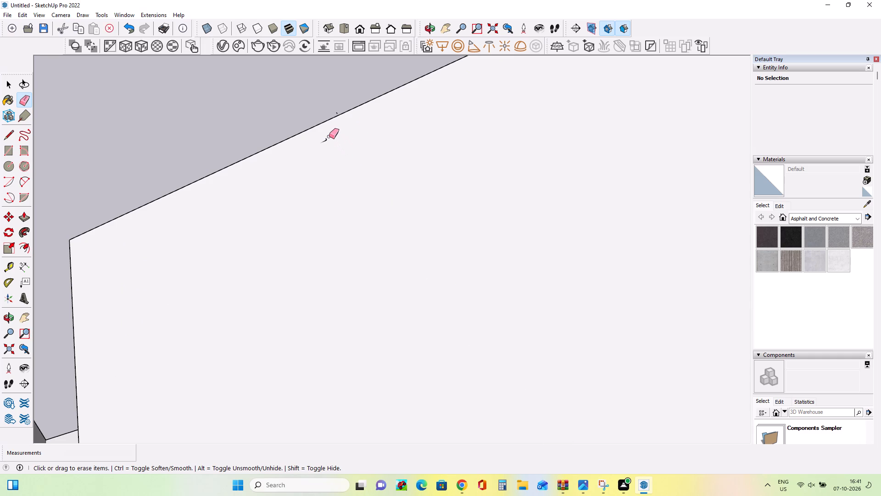
left_click(328, 139)
left_click(325, 140)
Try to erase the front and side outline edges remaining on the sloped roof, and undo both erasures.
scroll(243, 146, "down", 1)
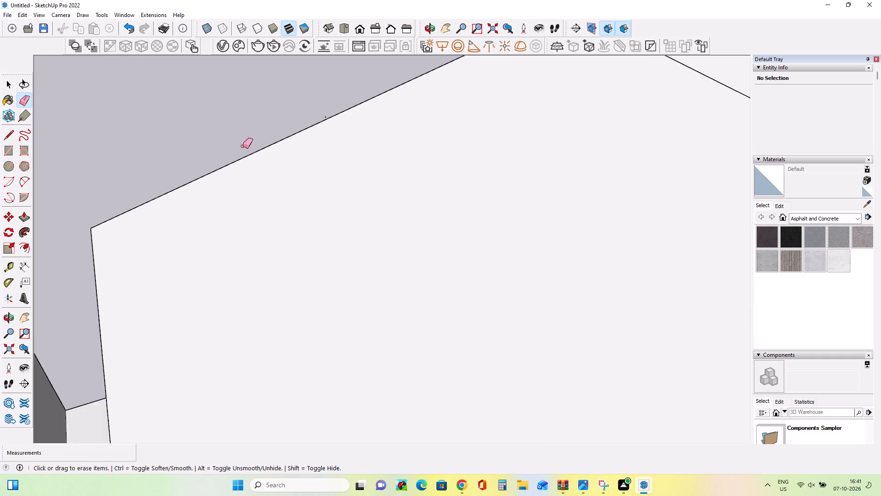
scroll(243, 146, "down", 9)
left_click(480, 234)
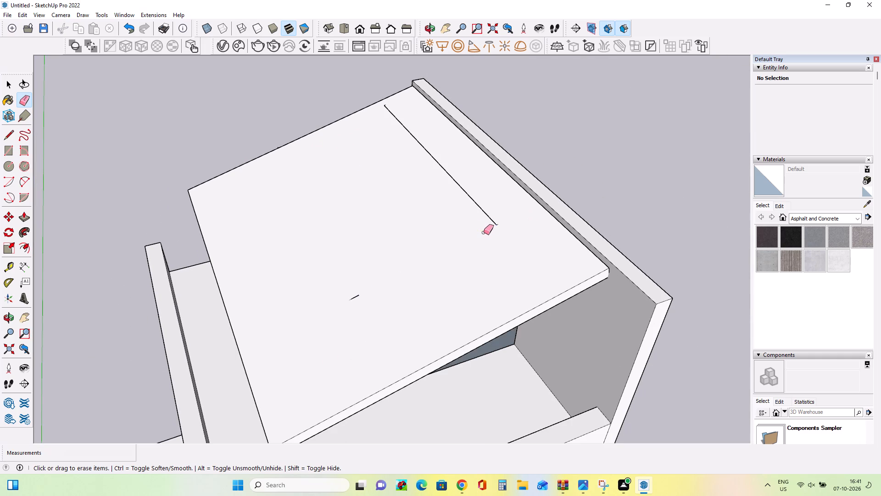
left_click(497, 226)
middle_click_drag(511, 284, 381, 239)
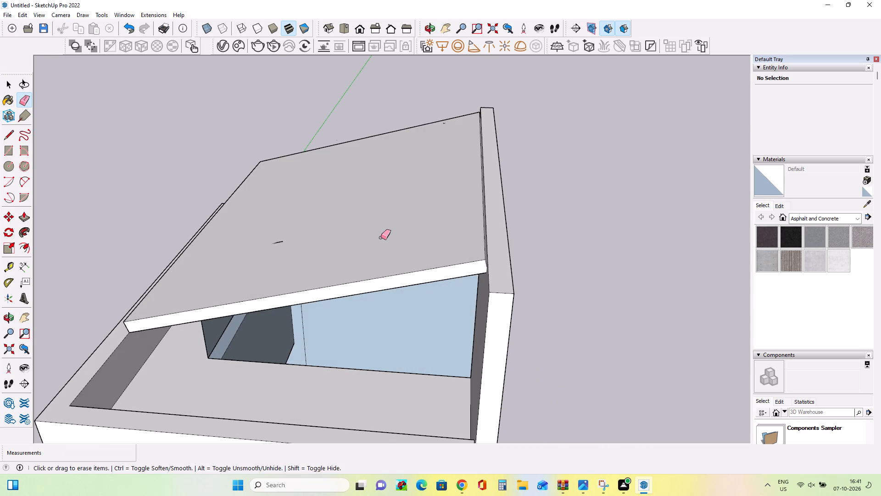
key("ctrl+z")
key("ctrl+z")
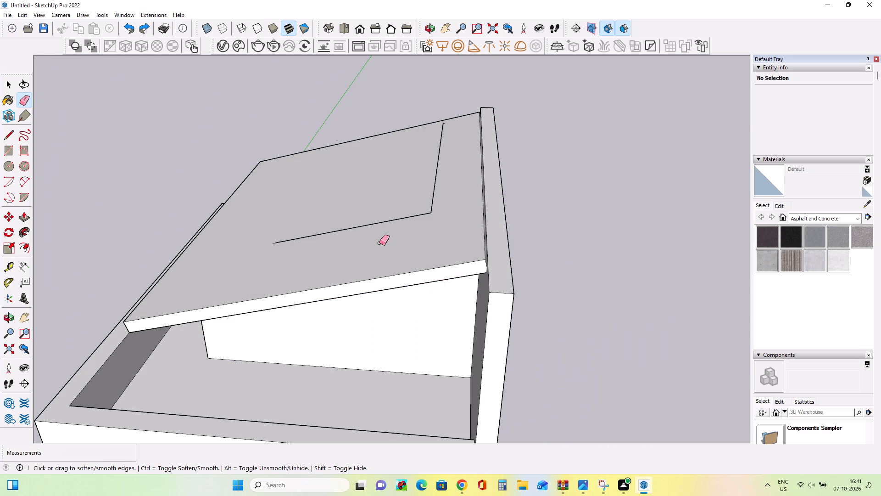
Erase the leftover outline edge on the sloped roof nearest the tall side wall.
left_click(434, 203)
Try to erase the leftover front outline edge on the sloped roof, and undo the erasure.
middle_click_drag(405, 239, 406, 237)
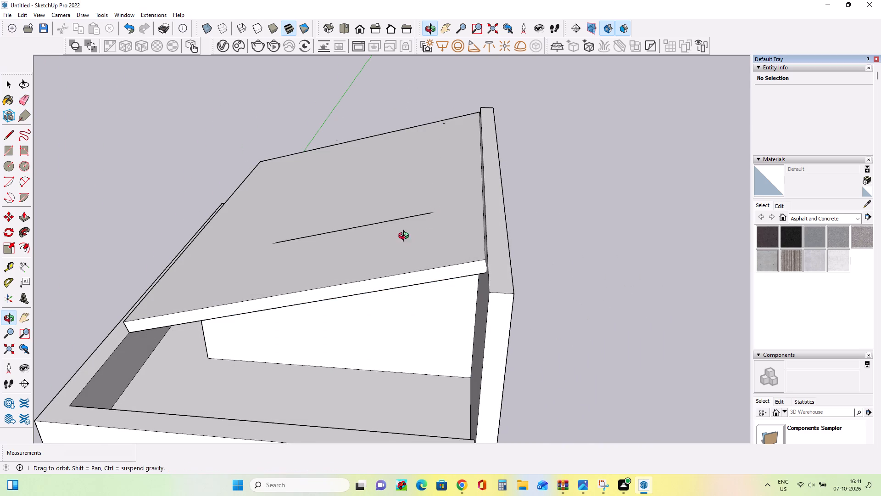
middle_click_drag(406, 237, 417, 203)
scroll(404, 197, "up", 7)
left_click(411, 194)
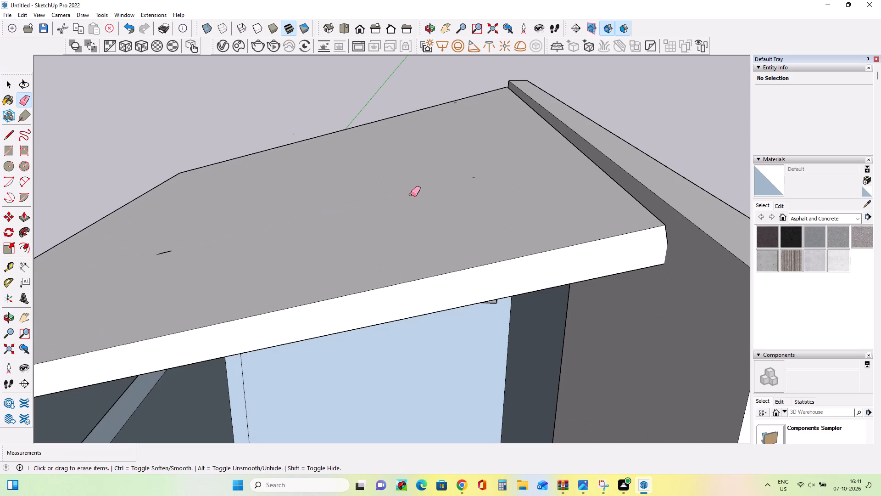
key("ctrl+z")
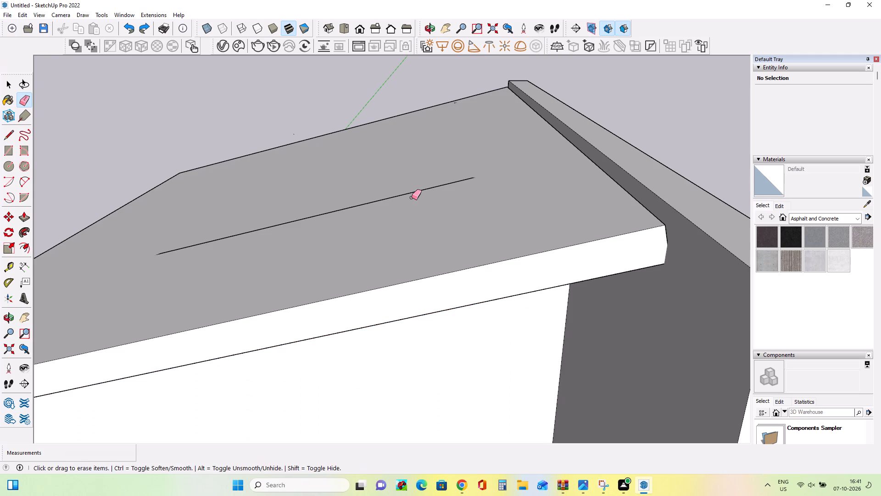
Examine the third-story wall under the sloped roof and the whole house from the front and side against the reference image.
scroll(412, 197, "down", 11)
middle_click_drag(413, 238, 394, 155)
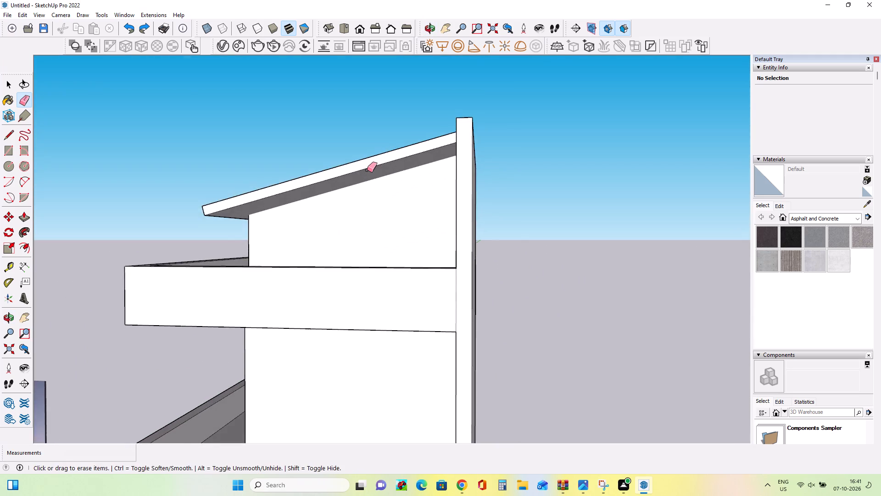
scroll(367, 170, "up", 3)
scroll(368, 171, "down", 1)
middle_click_drag(375, 185, 390, 225)
scroll(387, 216, "down", 8)
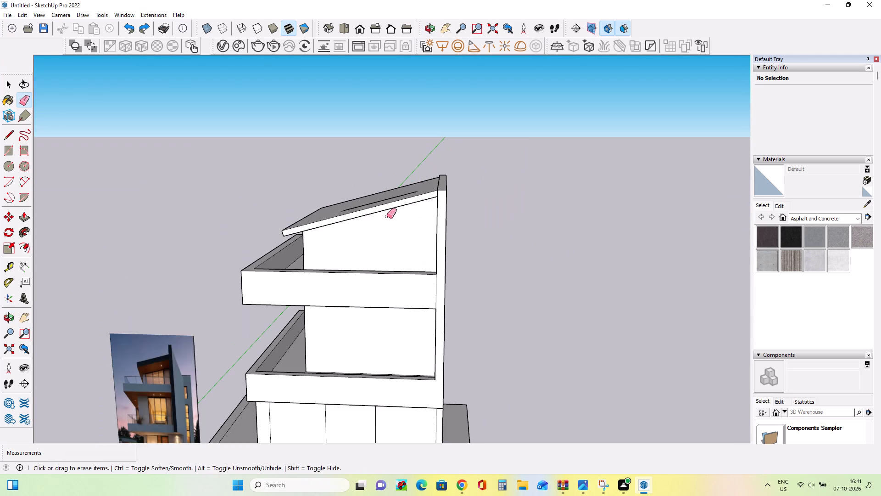
scroll(387, 216, "down", 3)
middle_click_drag(424, 218, 453, 213)
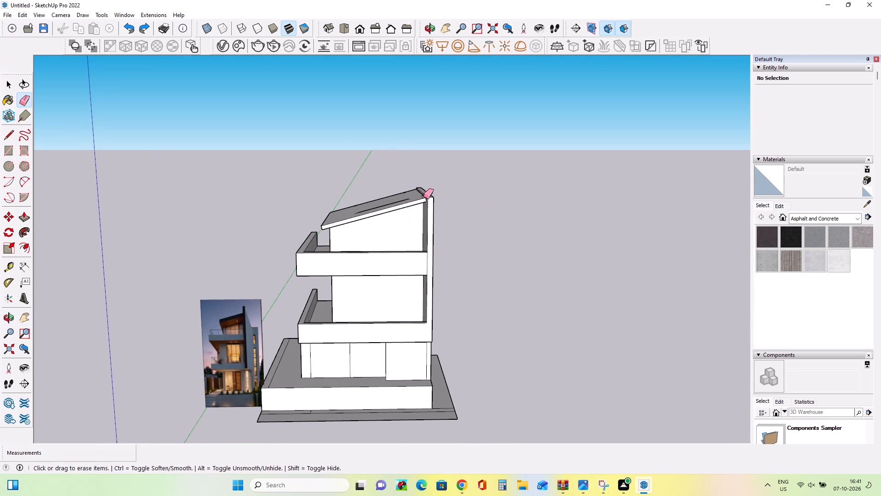
Push/Pull the top face of the tall side wall upward about 1' 11 13/16" above the sloped roof.
left_click(27, 215)
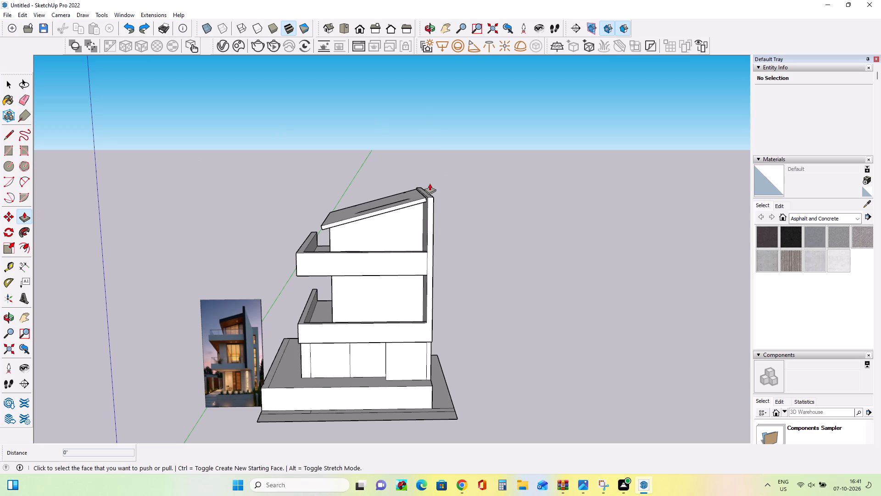
left_click(429, 194)
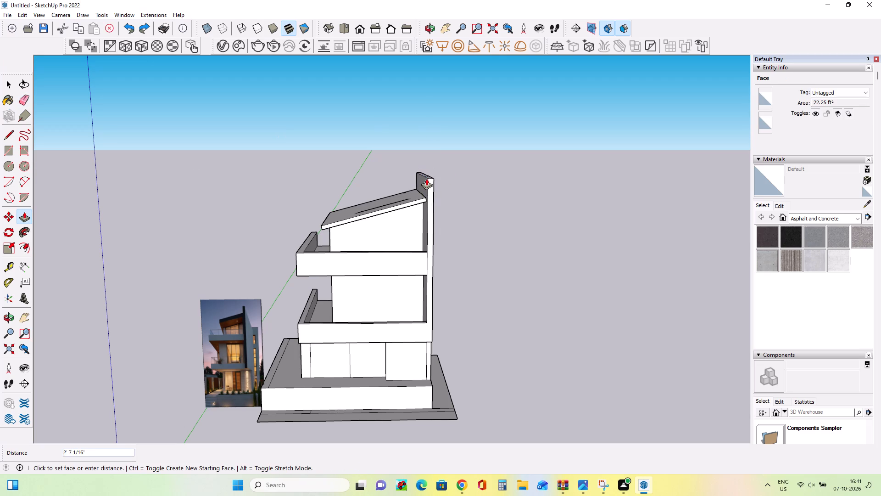
left_click(427, 182)
middle_click_drag(378, 308, 378, 288)
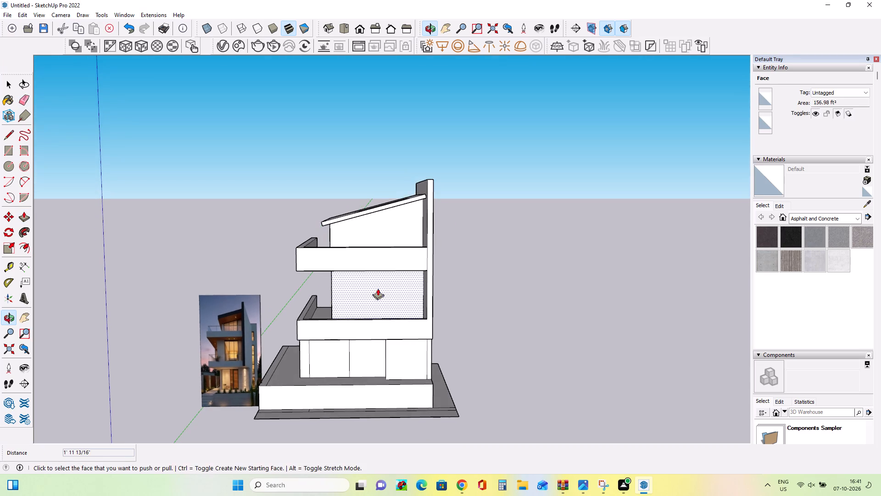
middle_click_drag(377, 299, 529, 446)
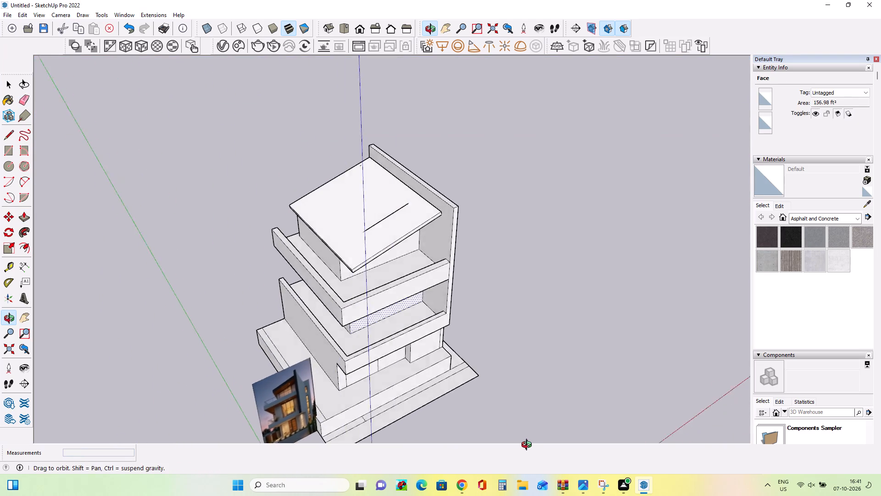
middle_click_drag(529, 446, 340, 307)
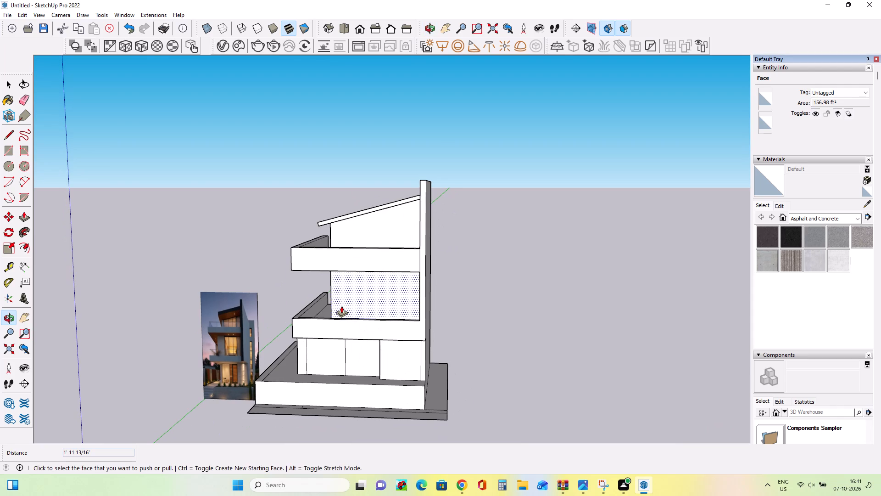
Push/Pull the top face of the upper balcony's parapet down about 7 1/2".
scroll(341, 306, "up", 2)
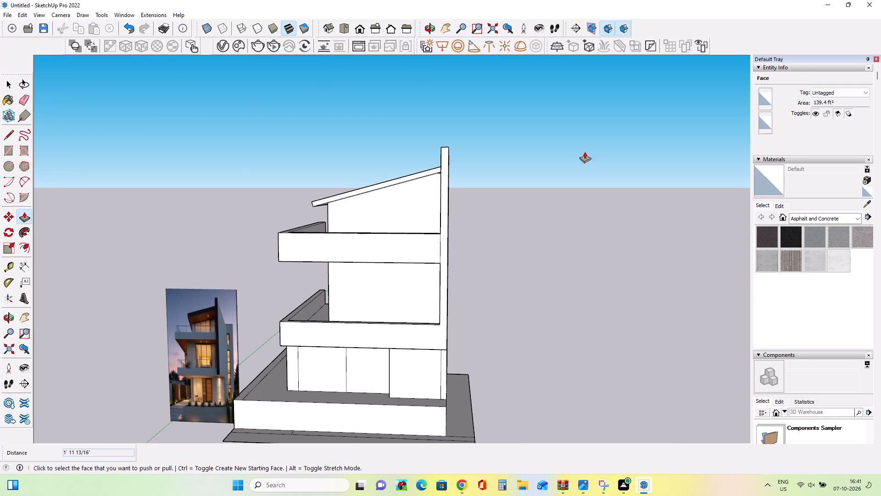
middle_click_drag(352, 237, 385, 333)
scroll(392, 263, "up", 3)
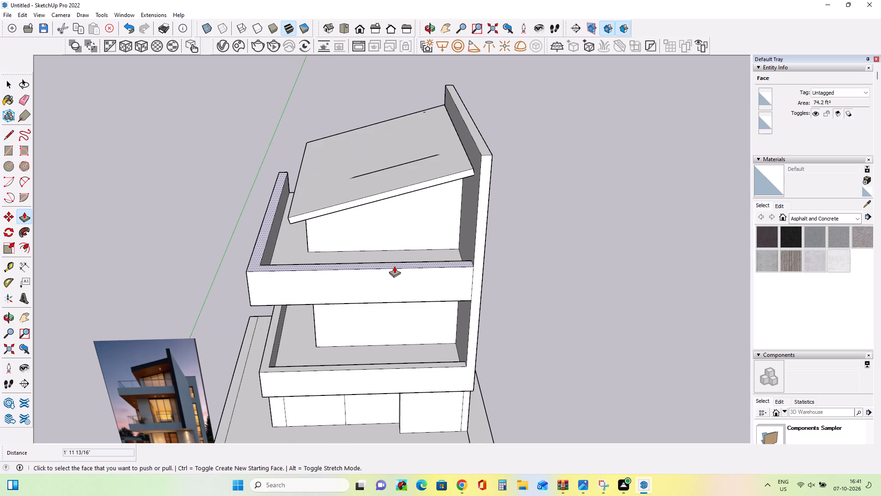
left_click(394, 266)
left_click(394, 272)
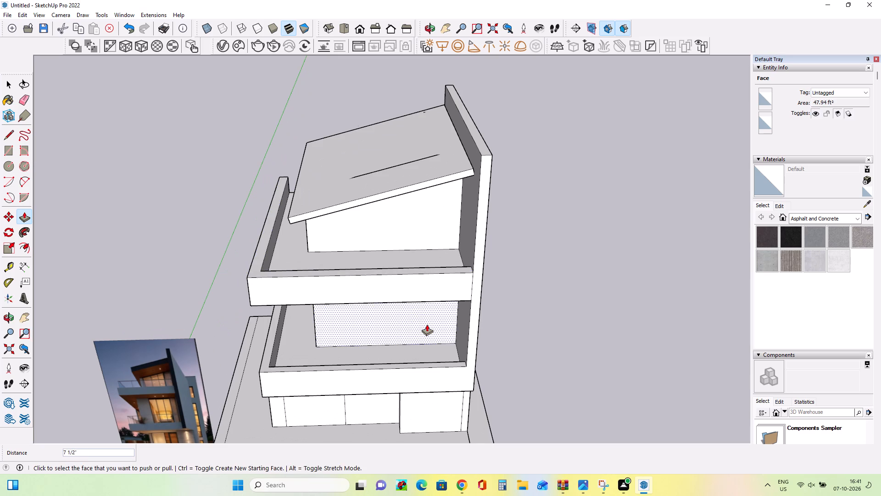
middle_click_drag(426, 321, 425, 237)
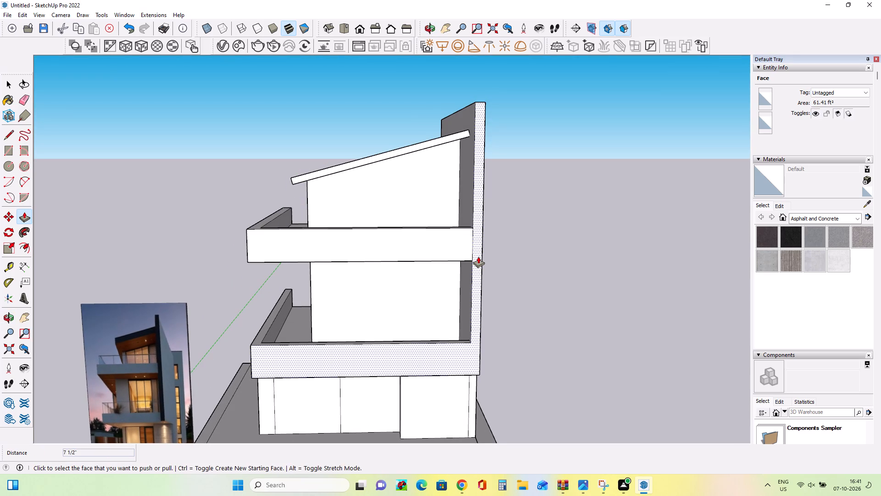
scroll(478, 256, "down", 1)
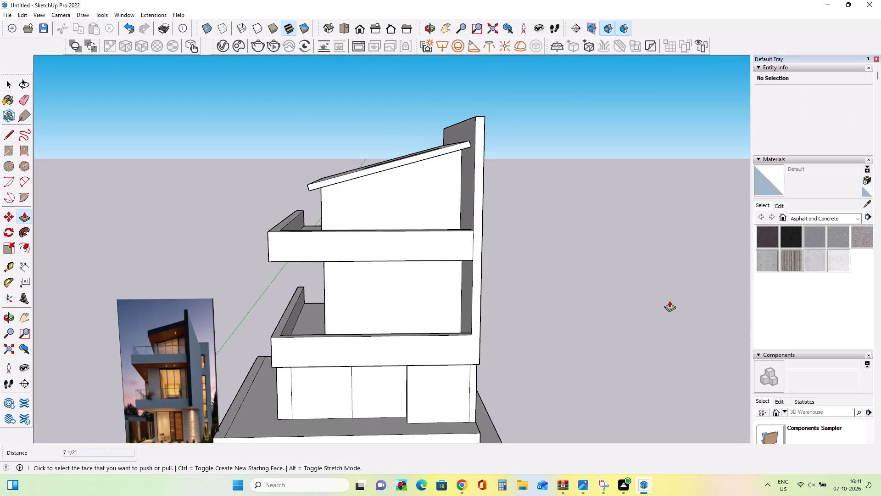
middle_click_drag(635, 277, 630, 282)
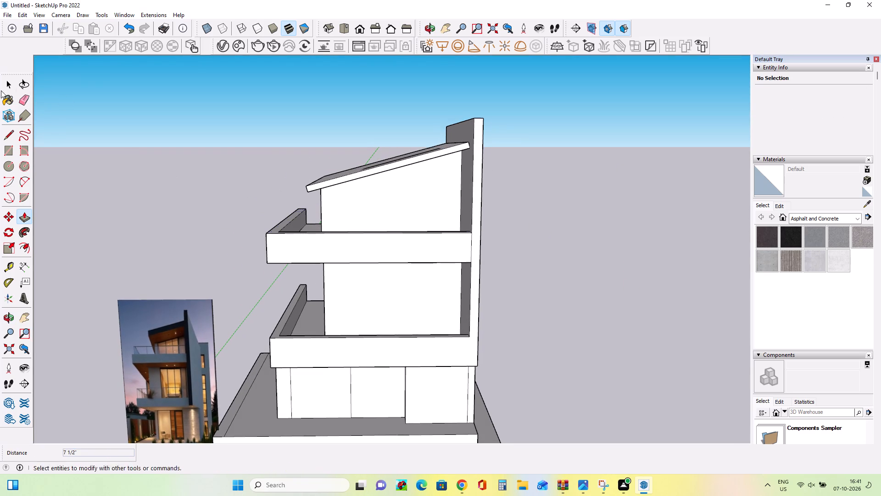
Draw a rectangle about 8' 1" wide and 4' 11" high on the third-story front wall, starting at its base.
left_click(6, 153)
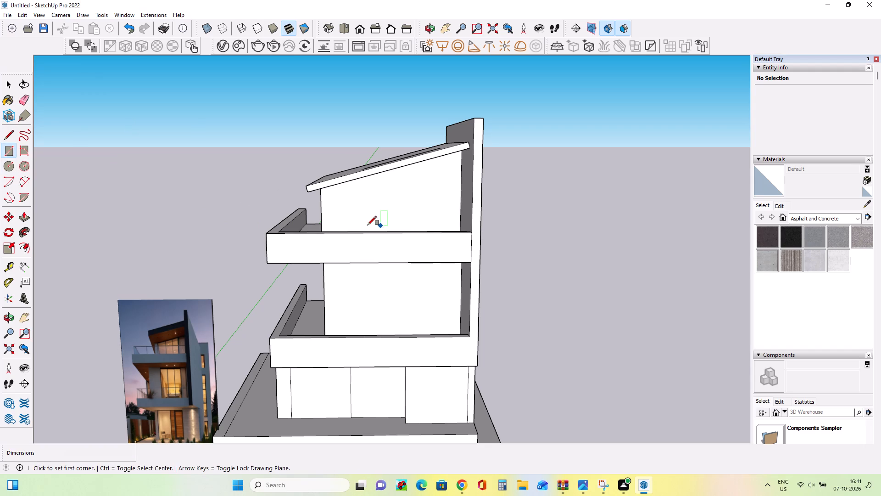
middle_click_drag(413, 218, 425, 280)
scroll(430, 248, "up", 3)
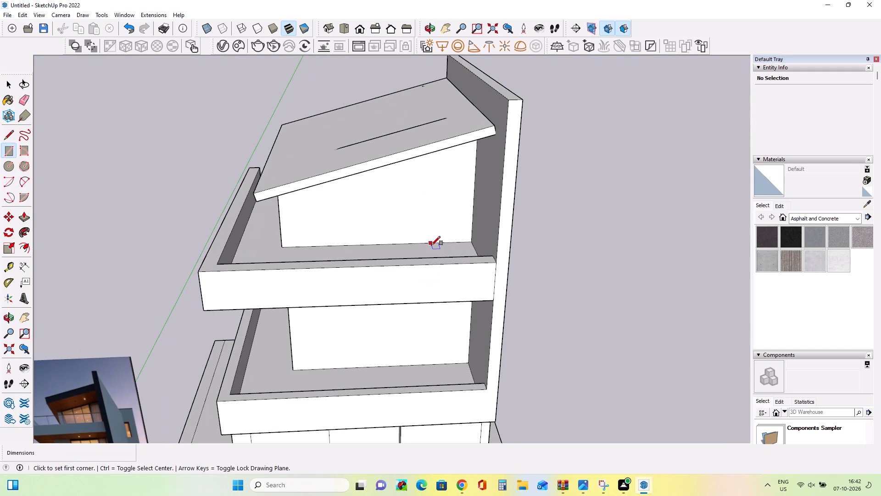
left_click(432, 244)
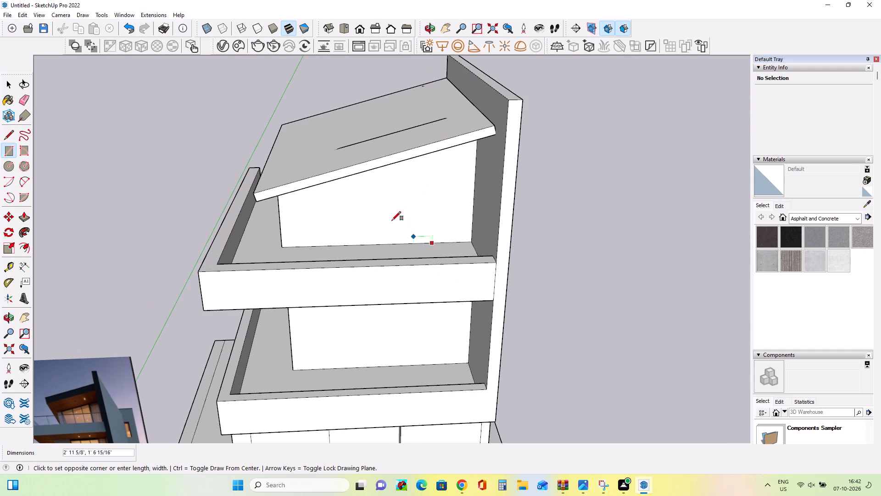
left_click(335, 188)
middle_click_drag(444, 253, 440, 216)
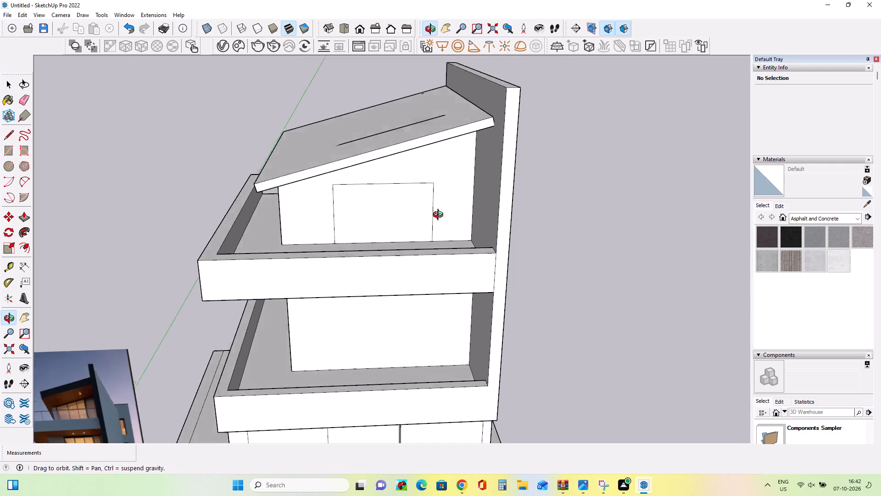
middle_click_drag(440, 216, 437, 188)
Extend the third-story opening outline upward with an adjoining rectangle about 1' 8" high, and erase the shared edge.
left_click(429, 174)
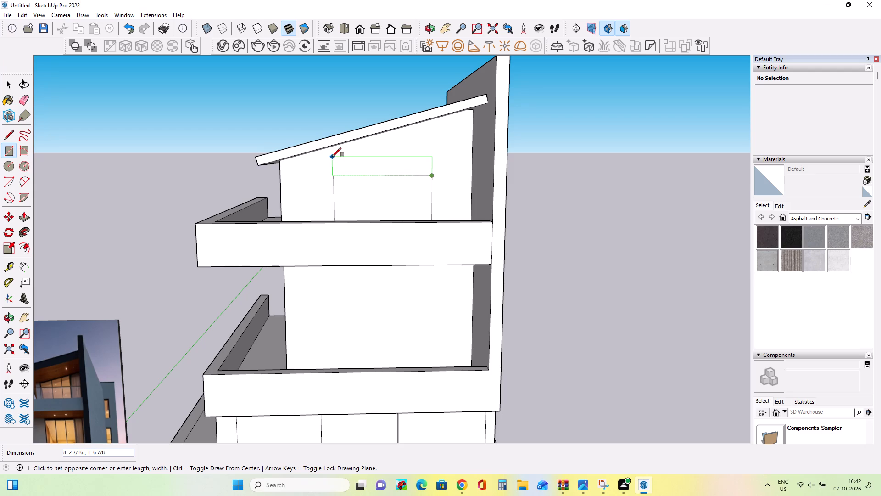
scroll(332, 159, "up", 6)
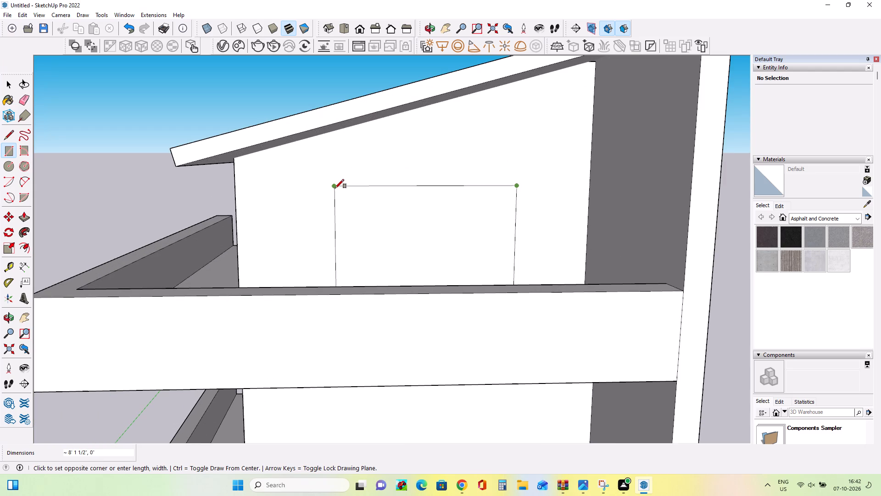
left_click(334, 147)
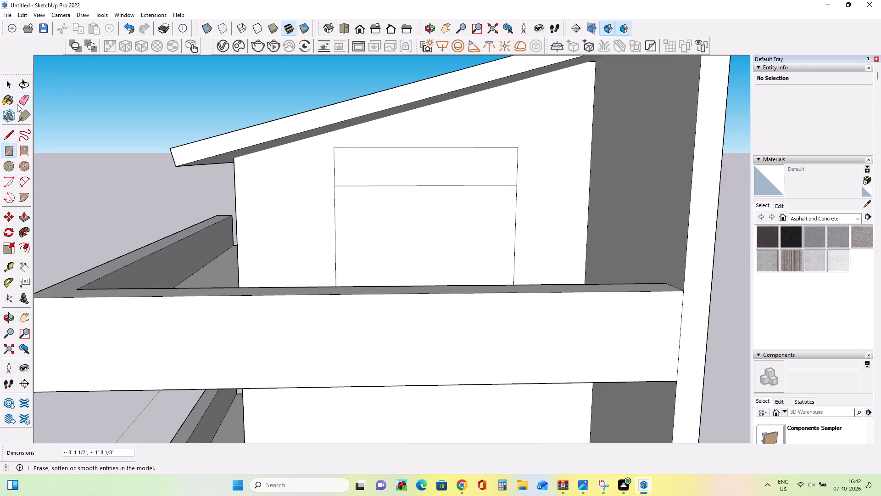
left_click(17, 104)
left_click(429, 186)
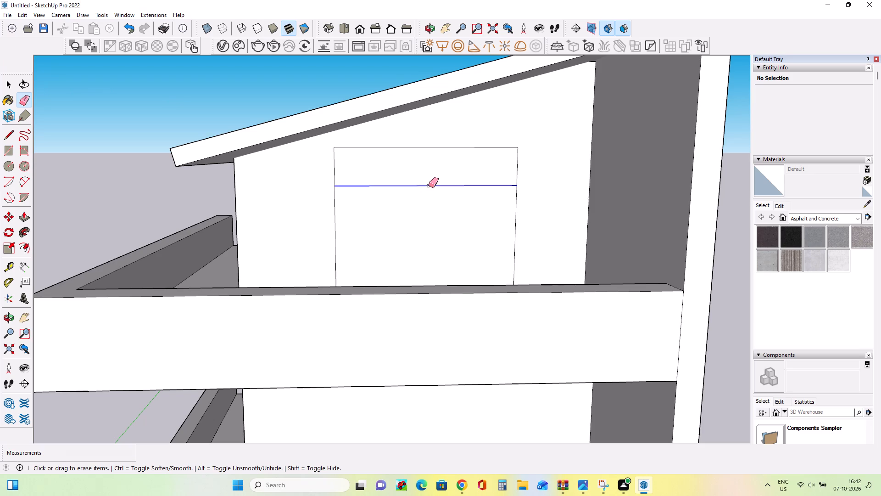
Examine the third-story window and its shape under the sloped roof in the reference image.
scroll(463, 207, "down", 12)
scroll(227, 347, "up", 2)
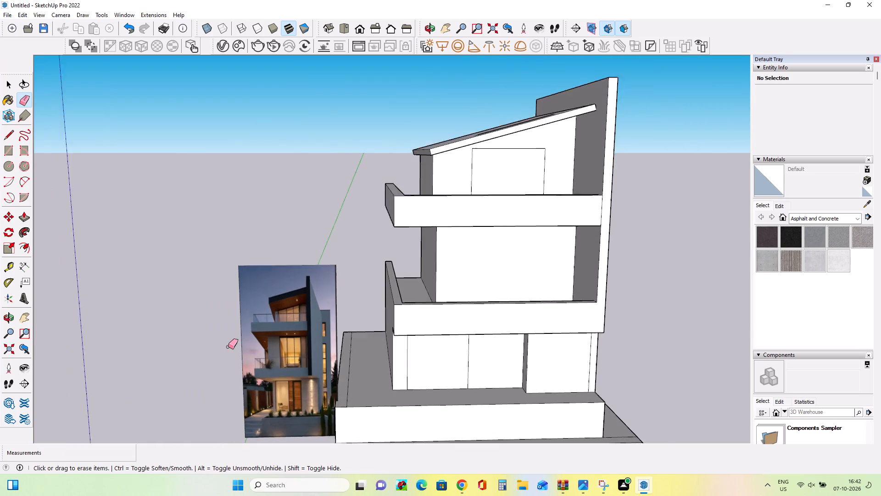
scroll(228, 347, "up", 2)
scroll(306, 331, "up", 6)
scroll(306, 331, "down", 1)
scroll(306, 331, "up", 3)
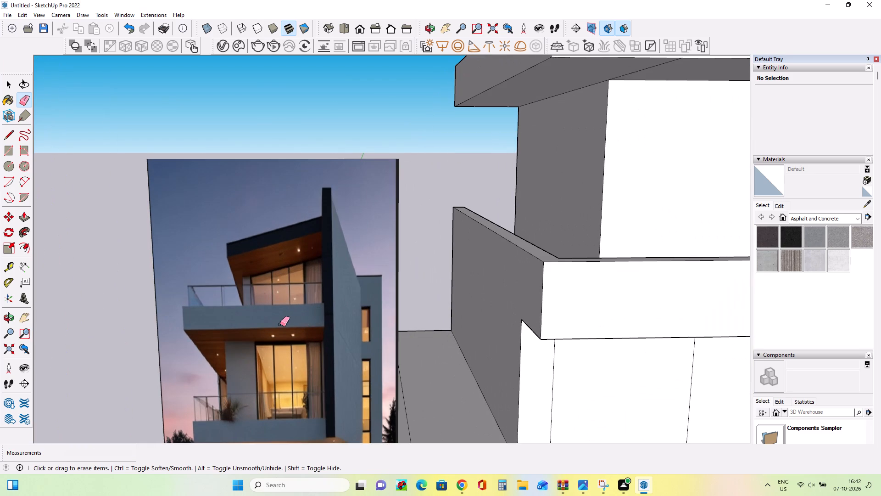
scroll(280, 324, "down", 14)
Draw lines from the opening outline's upper corners to the roof underside, joined by an edge along the roof slope.
scroll(425, 185, "up", 6)
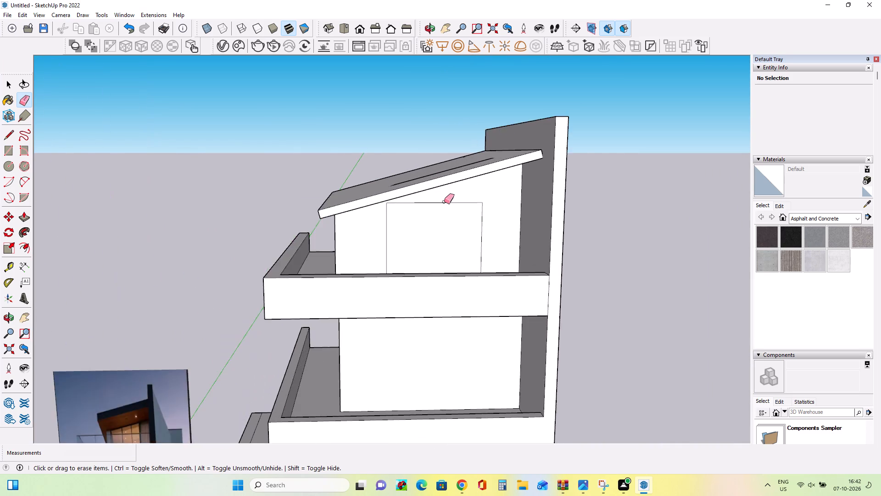
scroll(444, 202, "up", 1)
scroll(475, 233, "up", 1)
middle_click_drag(474, 233, 406, 220)
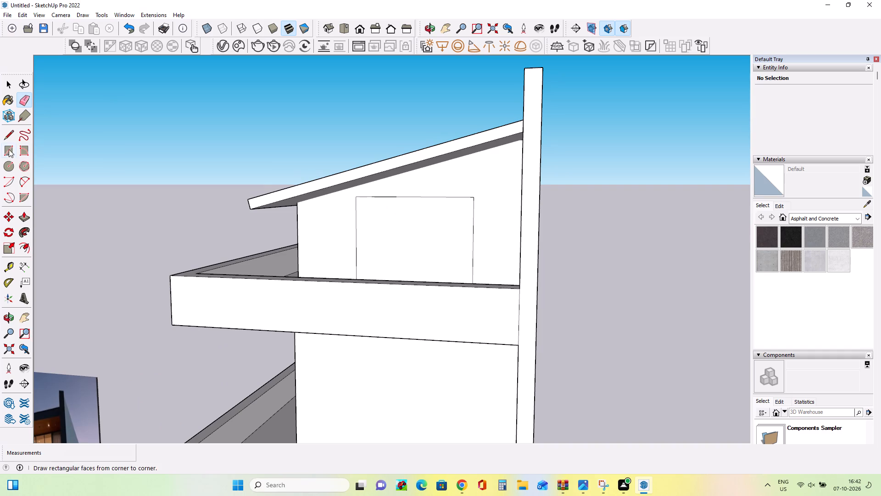
left_click(9, 133)
left_click(472, 200)
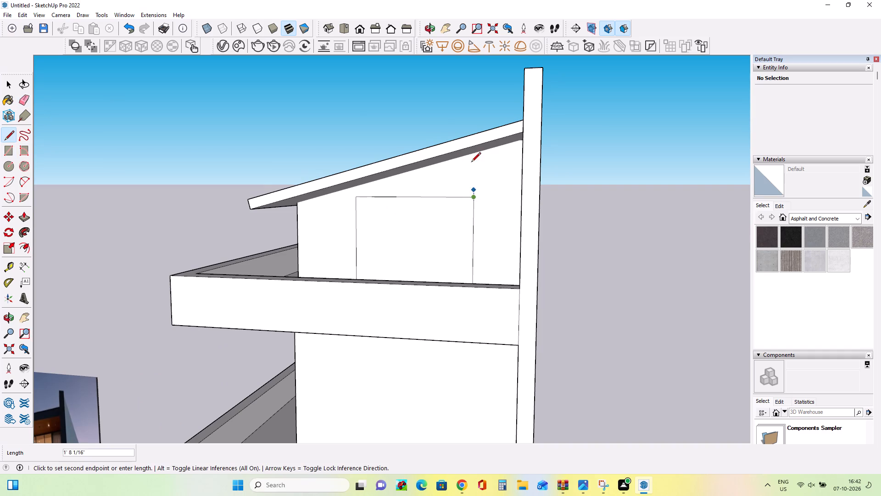
left_click(470, 150)
scroll(356, 197, "up", 8)
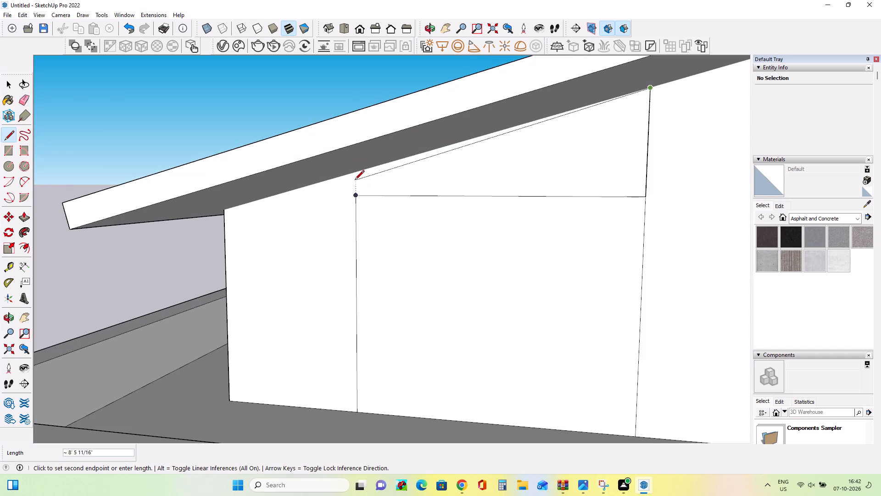
left_click(354, 172)
left_click(353, 195)
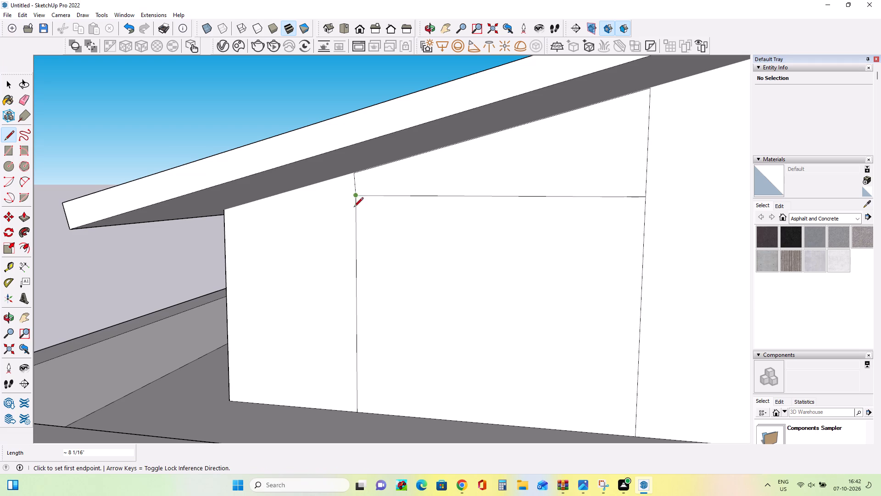
Erase the horizontal line dividing the third-story opening outline from its sloped top.
left_click(21, 105)
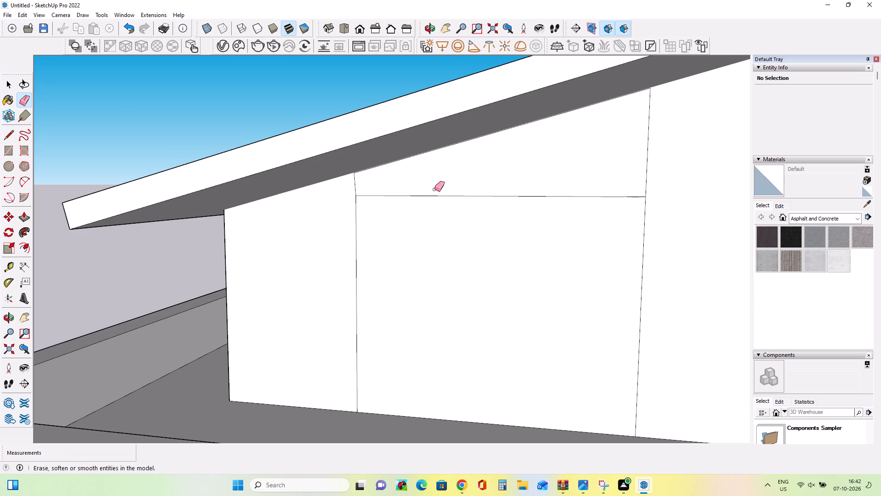
left_click(435, 195)
left_click(436, 195)
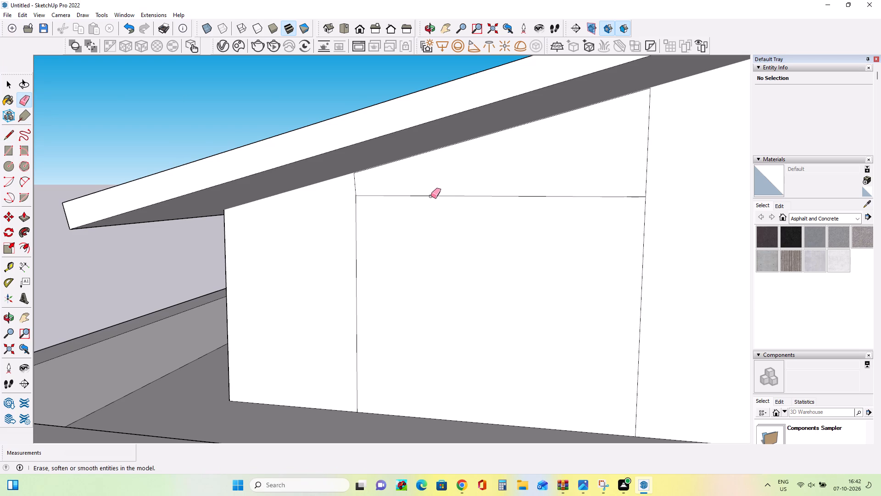
left_click(421, 197)
scroll(360, 230, "down", 7)
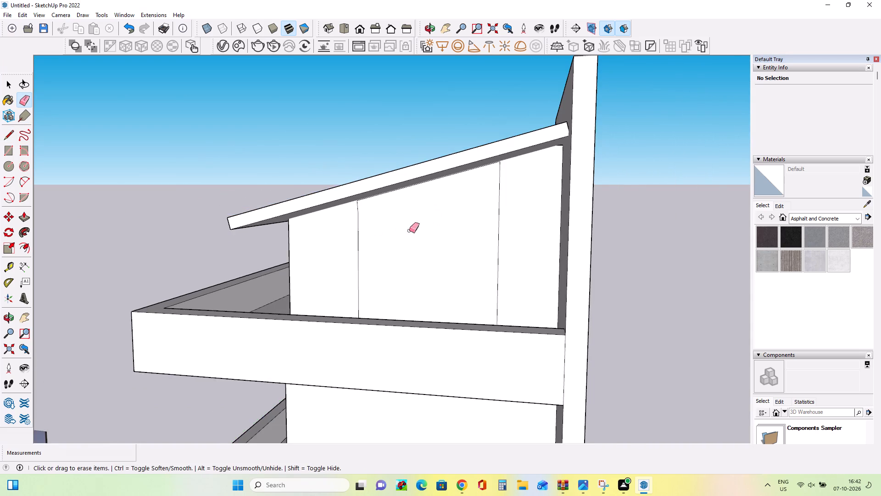
Draw a vertical line about 7' 4" long from the third-story opening outline's front-side bottom corner up to the roof underside.
middle_click_drag(409, 231, 472, 231)
scroll(418, 234, "up", 9)
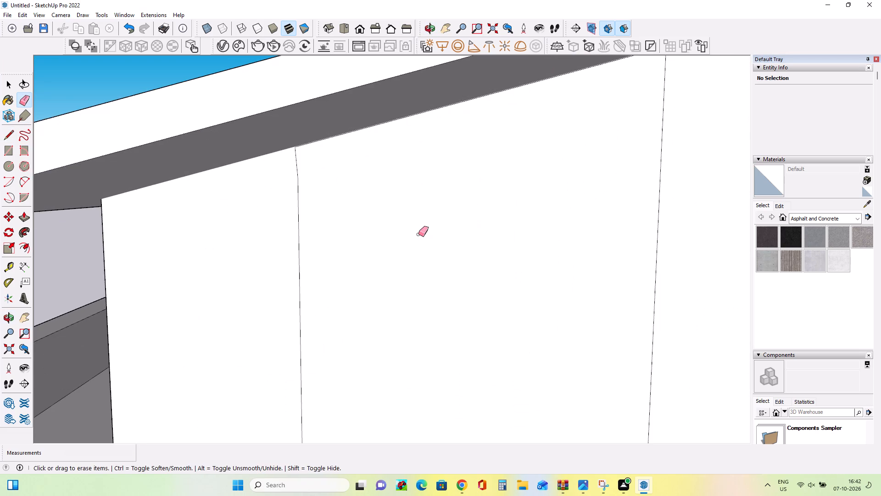
scroll(284, 142, "down", 4)
left_click(9, 133)
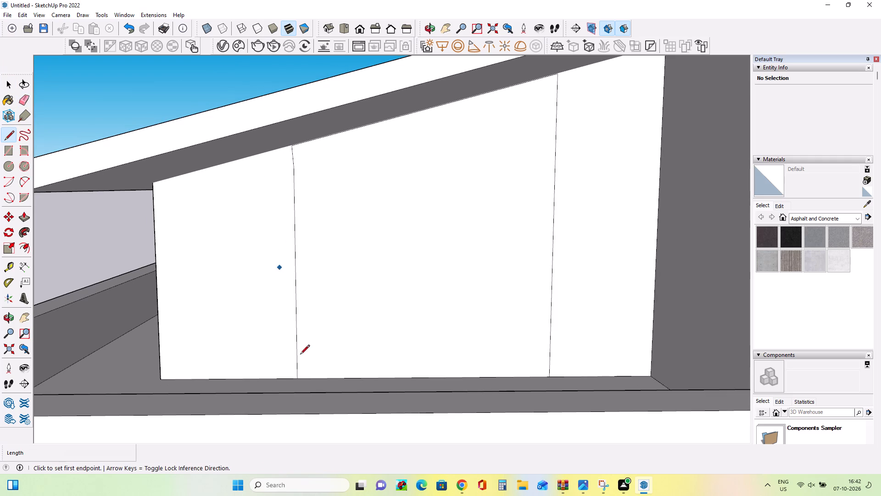
left_click(298, 379)
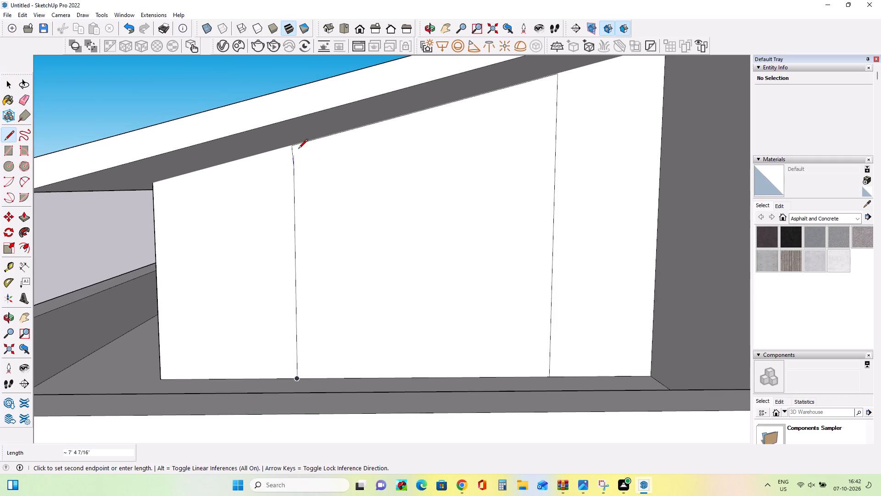
scroll(280, 86, "up", 2)
scroll(314, 177, "up", 4)
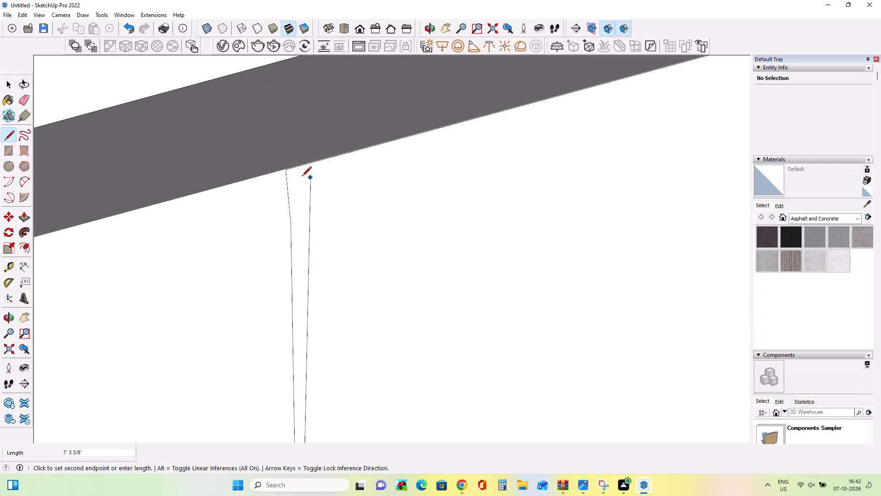
scroll(302, 177, "up", 4)
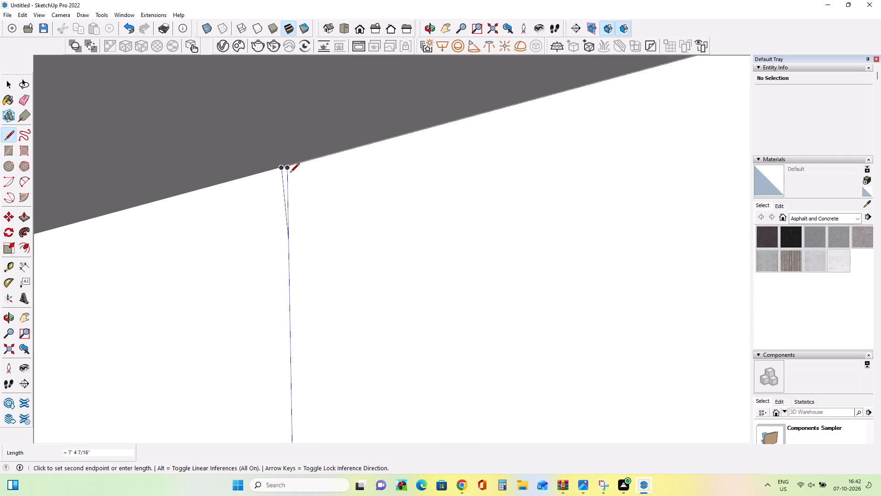
left_click(290, 173)
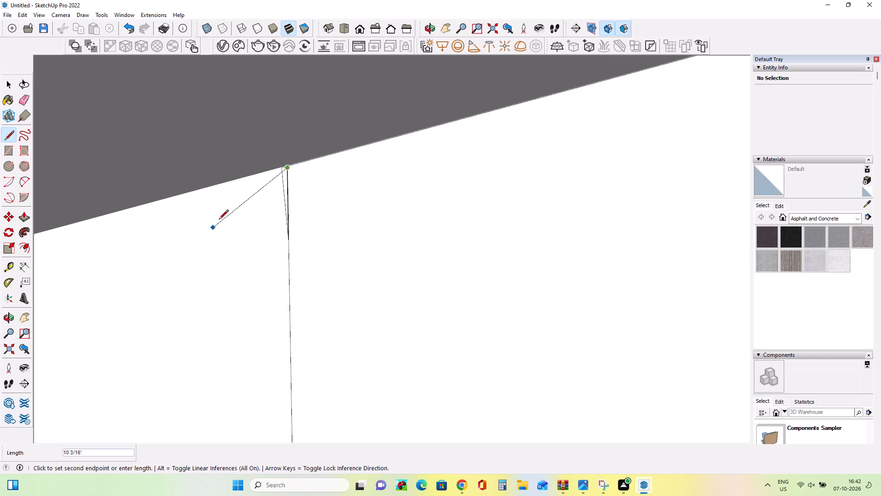
Erase the slanted segment at the outline's top corner and connect the new vertical edge to the roof underside with a short line.
left_click(22, 100)
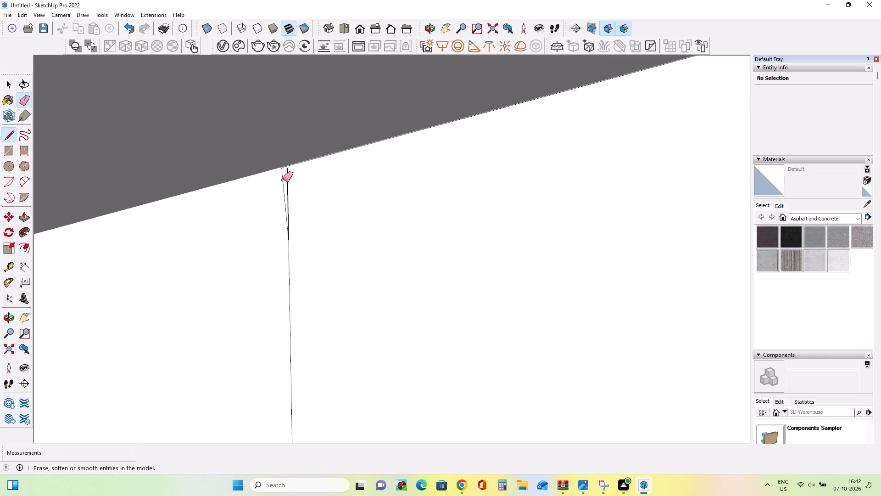
left_click(283, 180)
scroll(291, 179, "up", 7)
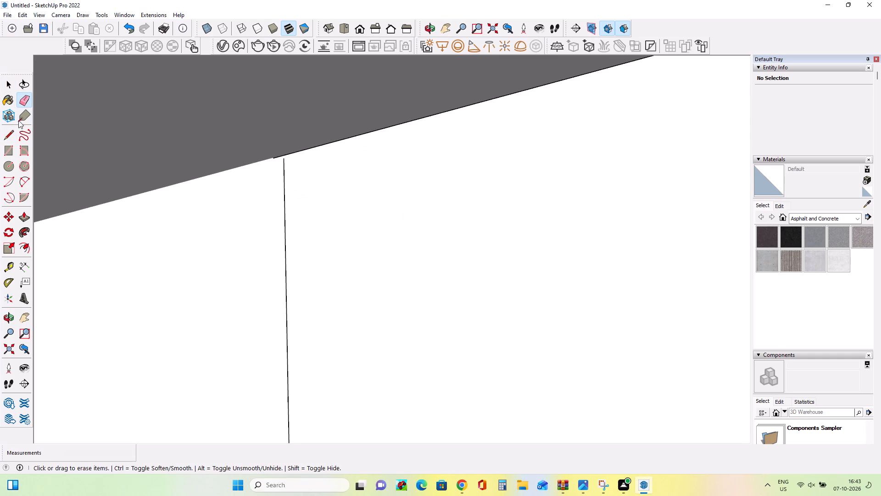
left_click(11, 130)
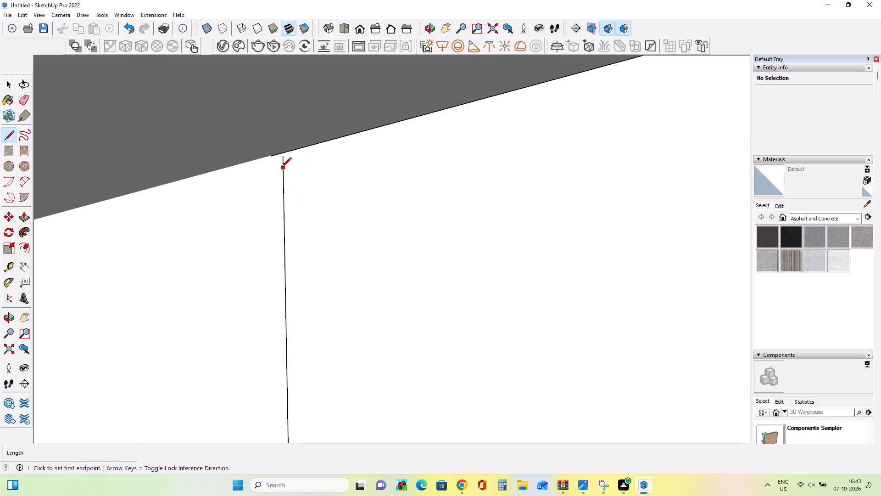
left_click(282, 168)
left_click(284, 151)
Examine the second-story window's position and proportions between the balconies in the reference image.
scroll(283, 158, "down", 3)
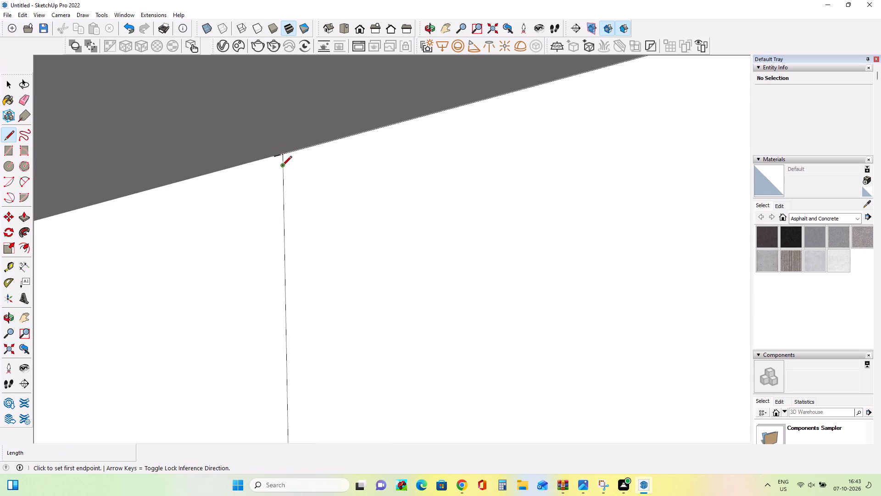
scroll(282, 166, "down", 20)
scroll(282, 166, "down", 5)
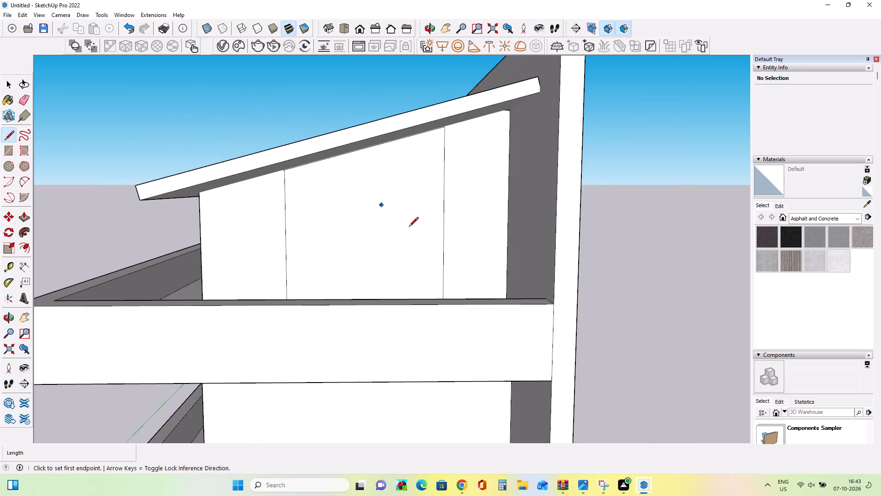
scroll(516, 242, "down", 1)
middle_click_drag(516, 242, 503, 259)
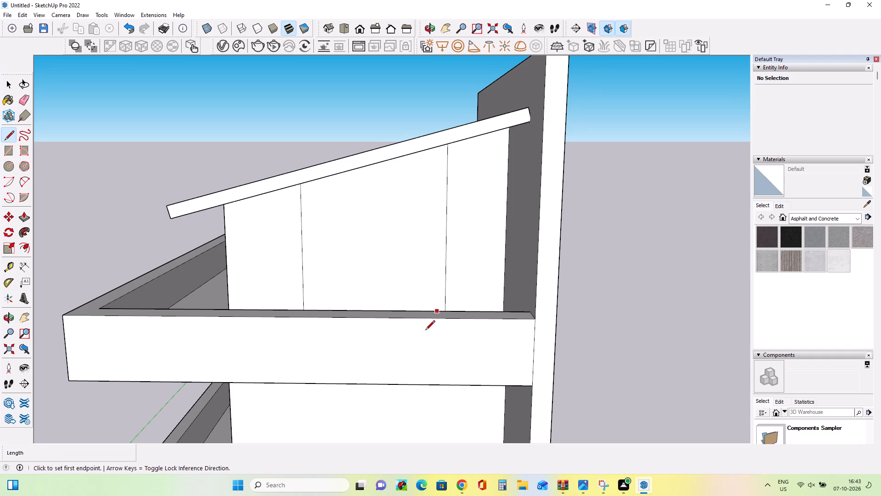
scroll(424, 332, "down", 13)
scroll(371, 387, "down", 5)
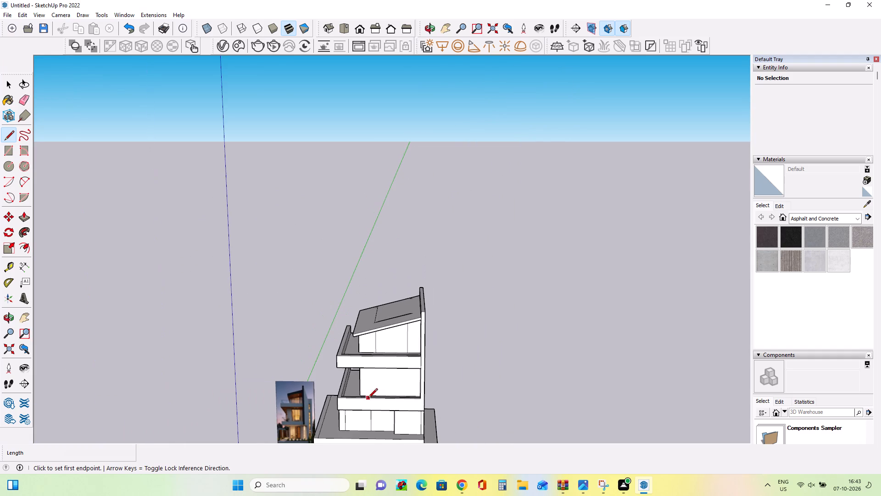
scroll(316, 441, "up", 14)
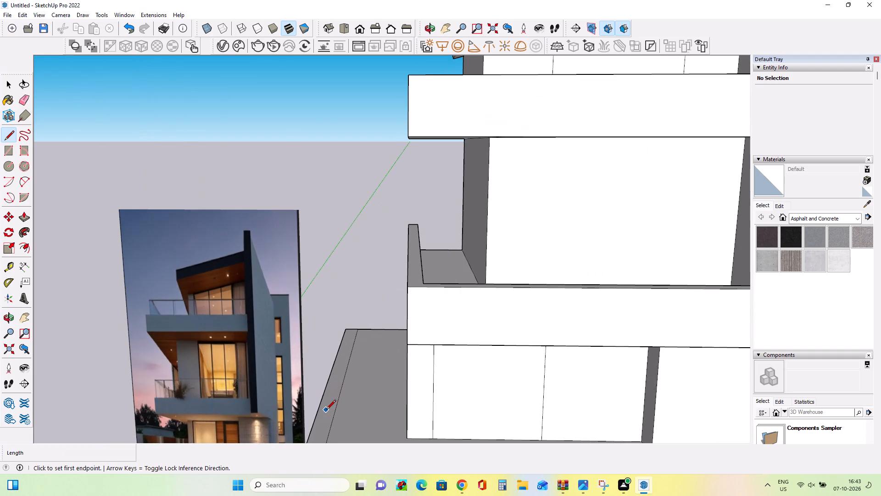
scroll(326, 410, "up", 3)
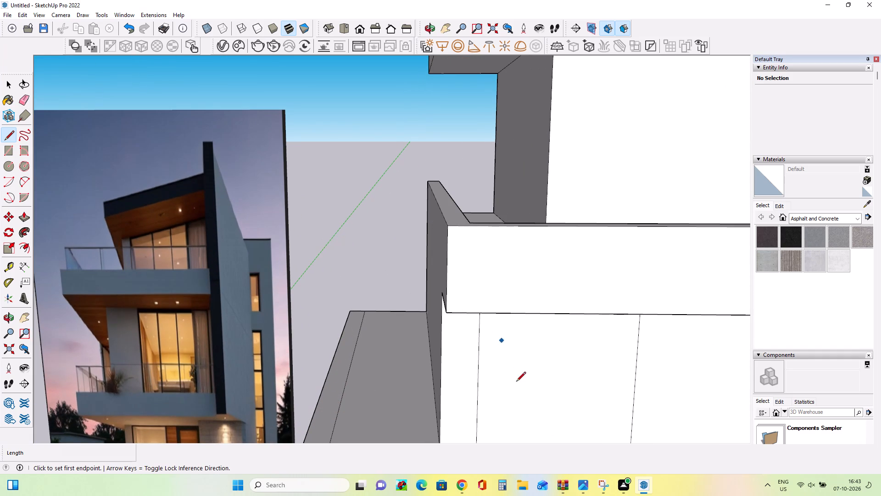
scroll(513, 374, "down", 12)
middle_click_drag(594, 367, 549, 361)
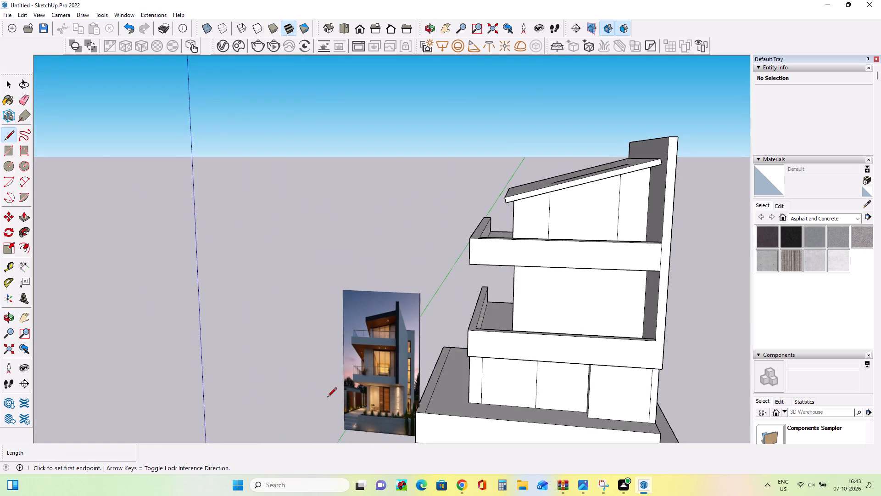
scroll(375, 389, "up", 20)
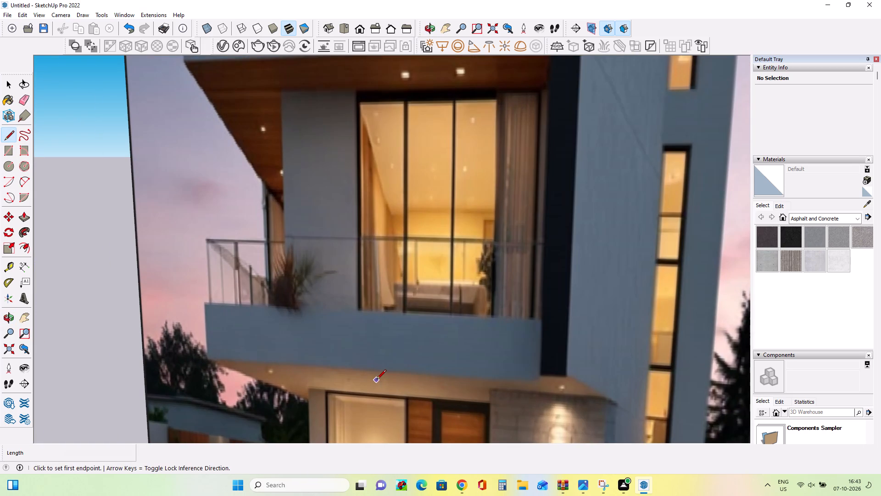
scroll(377, 380, "down", 5)
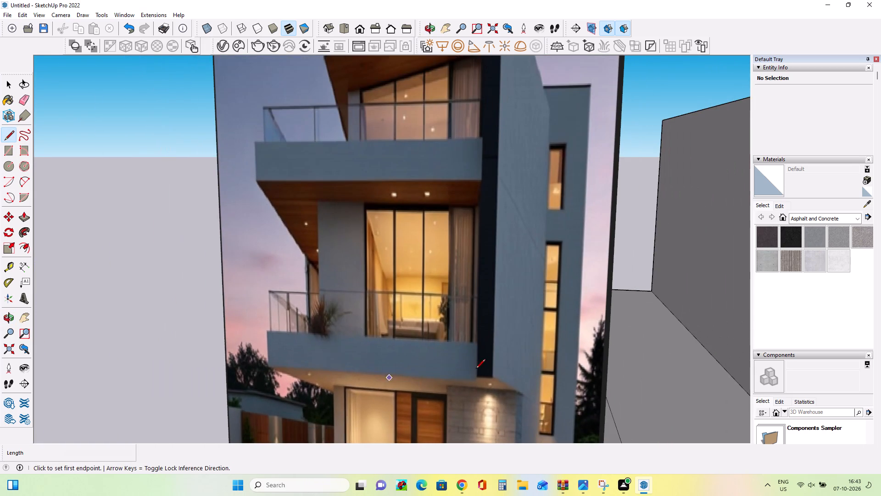
scroll(488, 366, "up", 10)
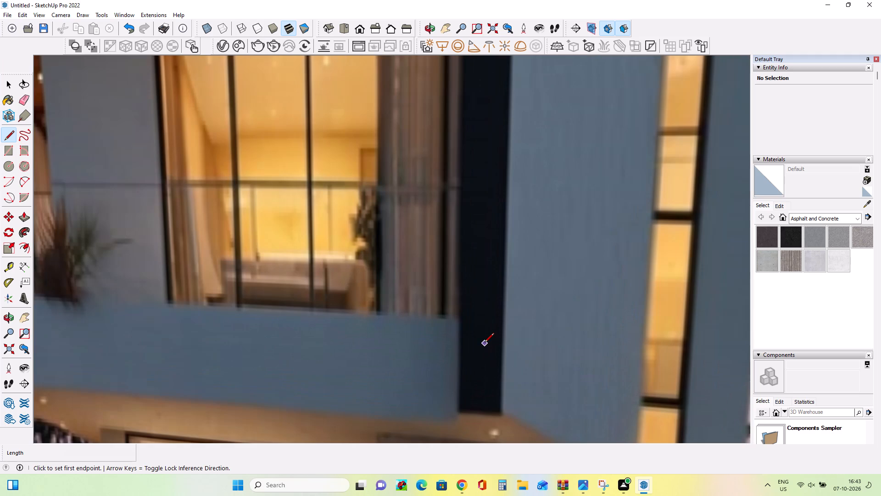
scroll(485, 343, "down", 12)
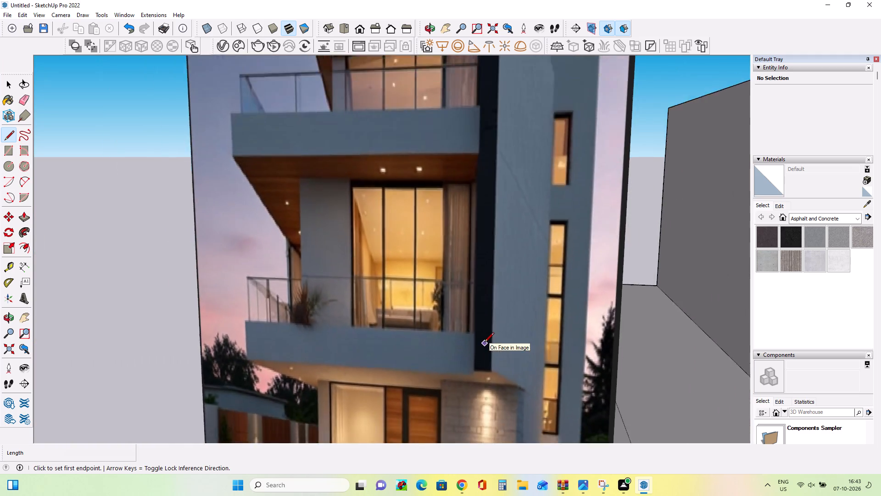
scroll(485, 343, "down", 12)
scroll(557, 273, "down", 5)
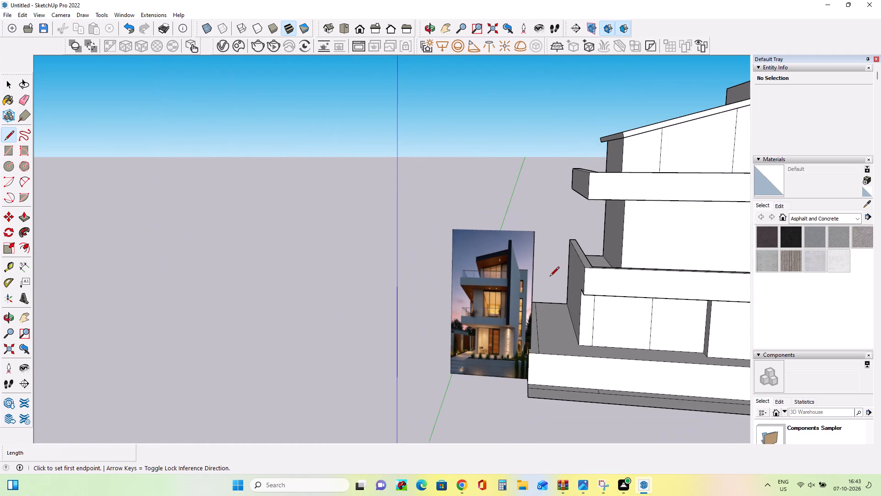
Draw a rectangle about 8' 1 1/2" by 10' 2" on the second-story wall, from its base to the upper balcony's underside, aligned with the third-story opening.
left_click(22, 323)
left_click_drag(318, 252, 13, 302)
scroll(253, 302, "up", 4)
middle_click_drag(324, 352, 359, 324)
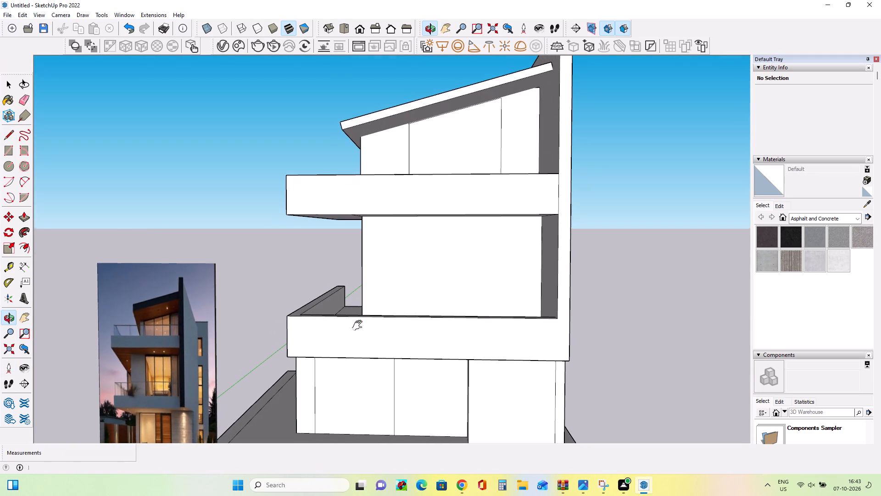
left_click(6, 147)
scroll(440, 269, "up", 2)
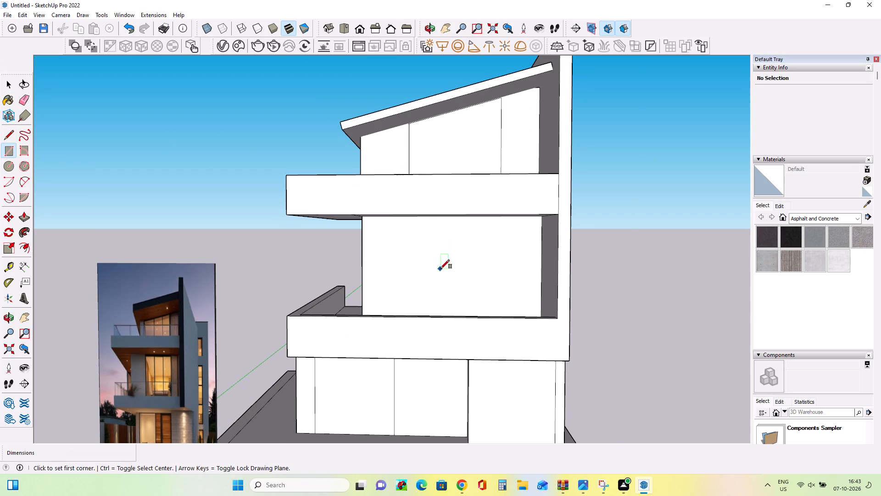
scroll(440, 269, "up", 1)
middle_click_drag(460, 308, 461, 364)
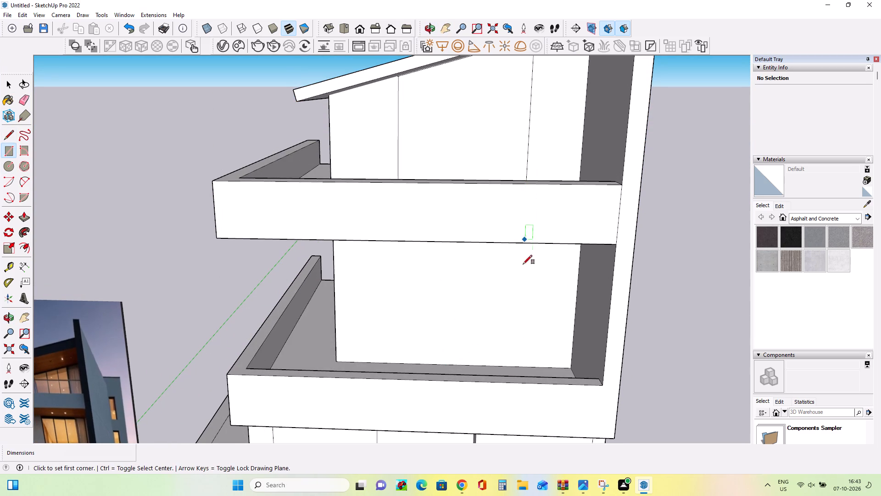
left_click(520, 368)
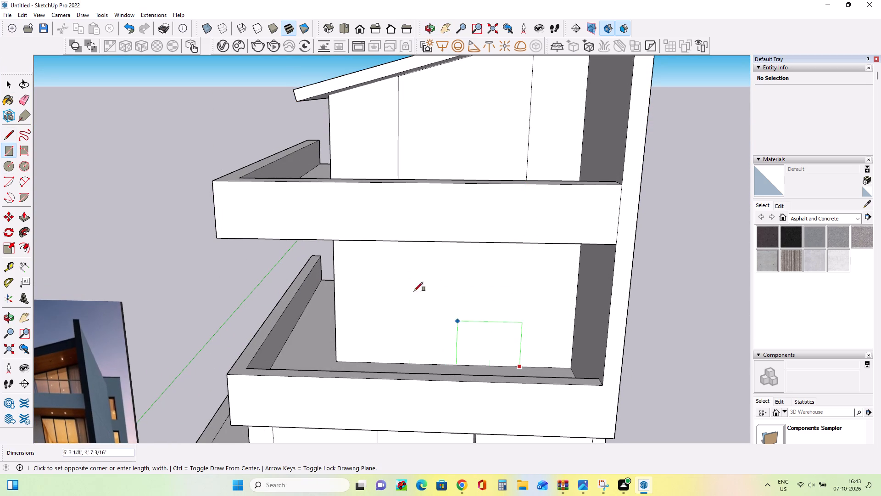
middle_click_drag(400, 273, 421, 202)
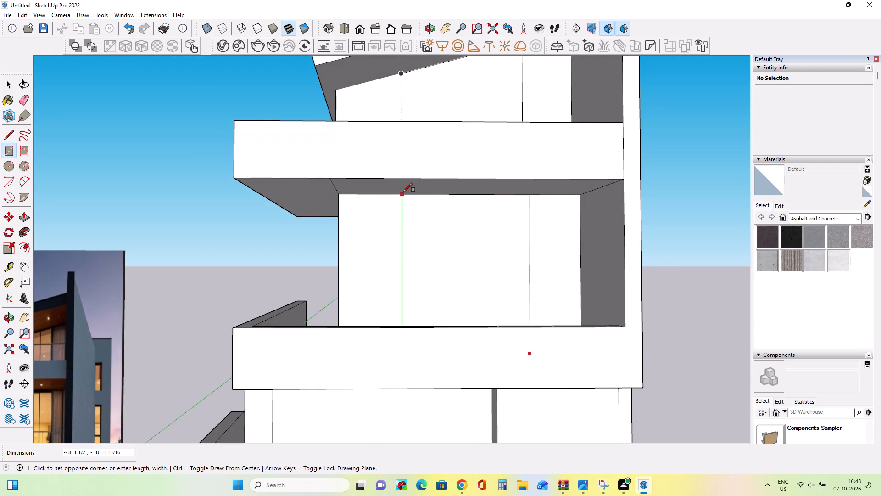
left_click(407, 192)
Push the second-story window face inward into the house with Push/Pull to form a deep recess.
middle_click_drag(464, 239, 474, 304)
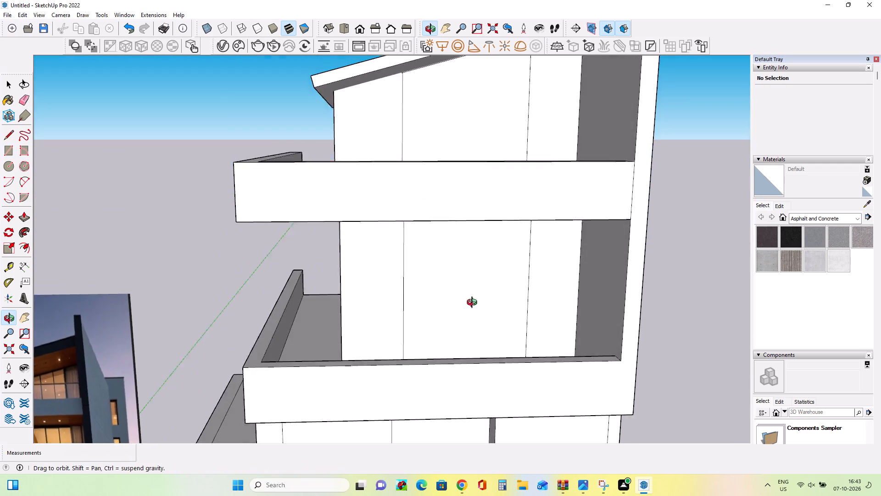
middle_click_drag(474, 304, 474, 305)
scroll(463, 304, "down", 9)
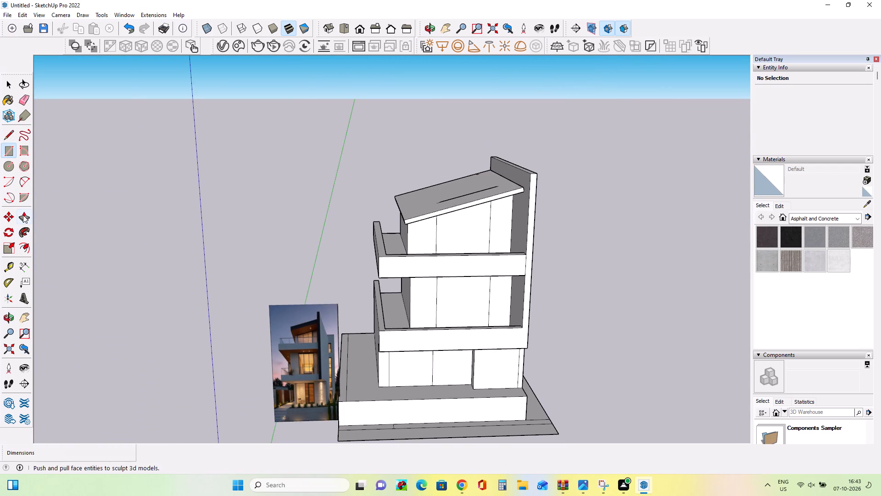
left_click(23, 215)
left_click(468, 312)
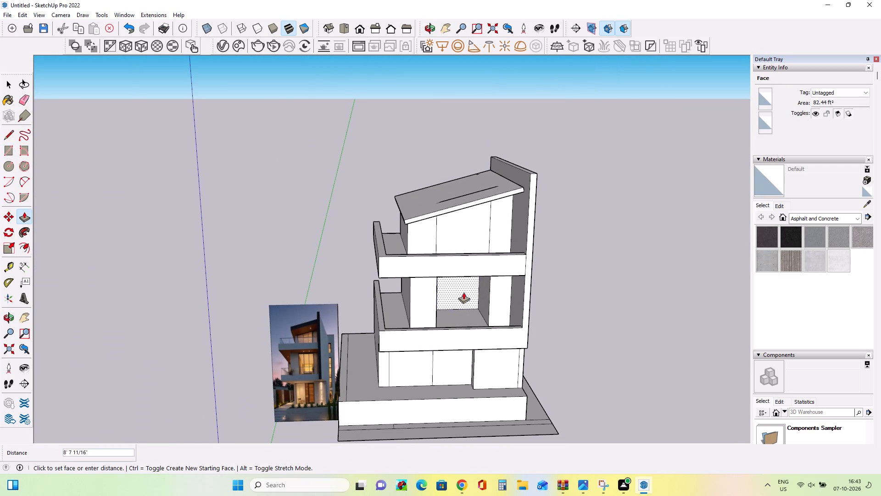
left_click(454, 275)
Push the recess's end face protruding from the rear wall back into the house by about 3' 6".
middle_click_drag(476, 311, 0, 274)
middle_click_drag(416, 310, 314, 309)
left_click(456, 318)
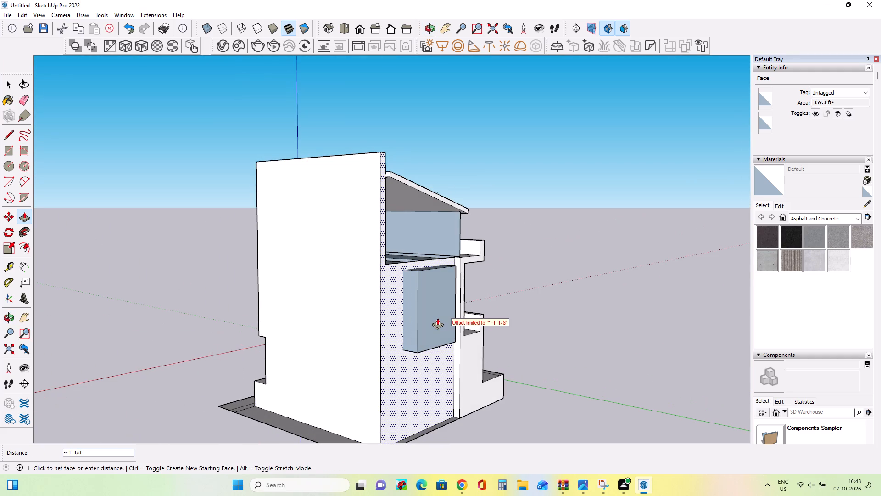
key("Escape")
left_click(436, 317)
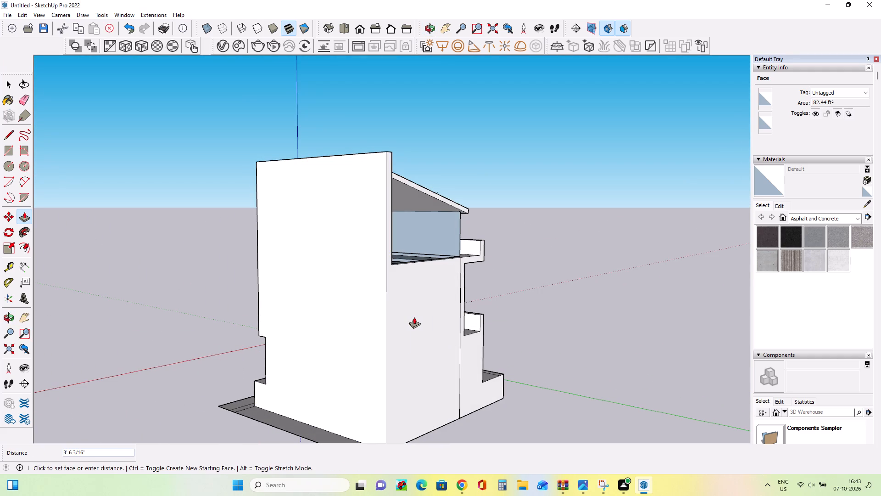
left_click(414, 317)
Draw a rectangle about 16' 2" by 3' 6" across the lower part of the third story's open rear side.
middle_click_drag(478, 305, 311, 342)
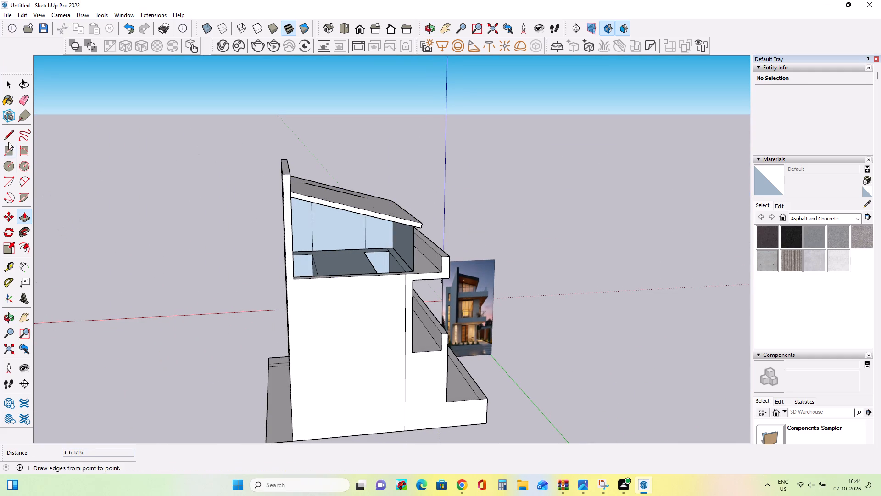
left_click(10, 156)
left_click(295, 279)
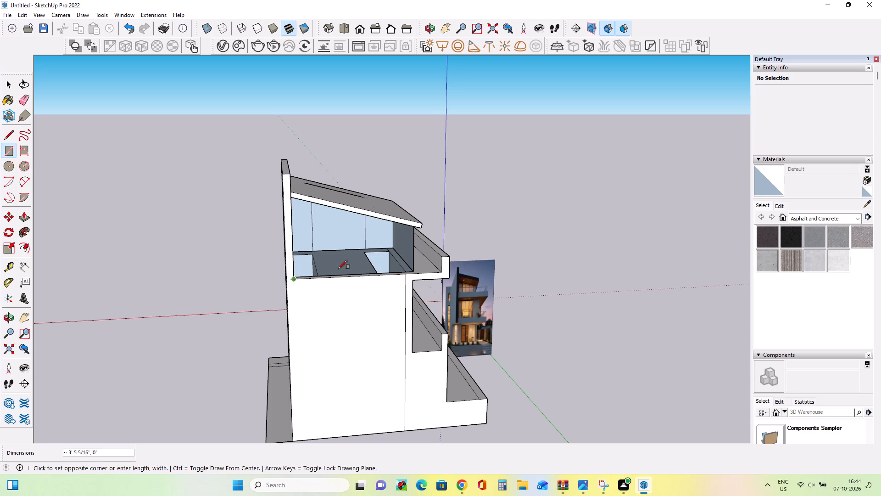
middle_click_drag(393, 228, 400, 153)
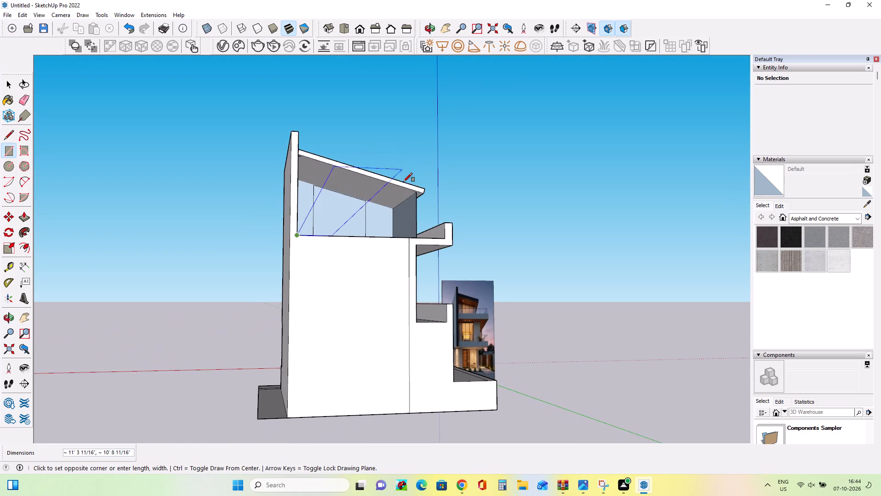
left_click(417, 212)
middle_click_drag(414, 227, 397, 268)
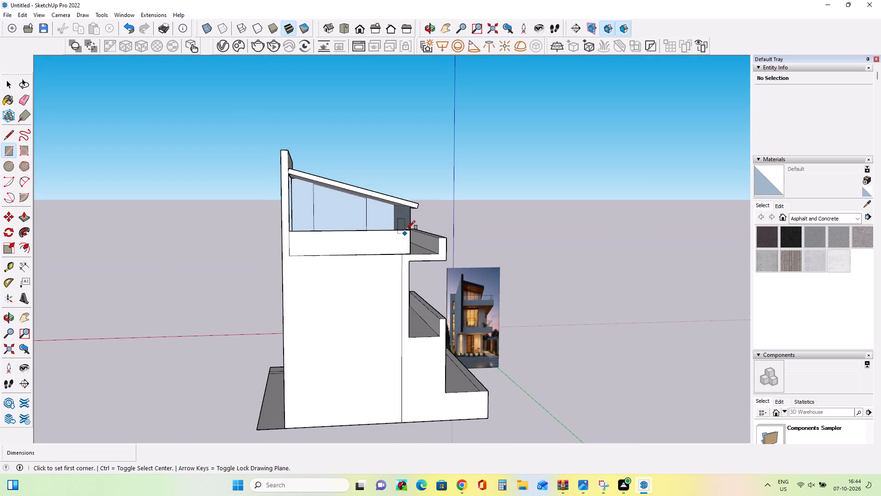
Stack two full-width rectangles, about 16' 4" by 2' 4" and 15' 10" by 1', above the first across the third story's rear opening.
scroll(407, 229, "up", 4)
middle_click_drag(404, 239, 404, 201)
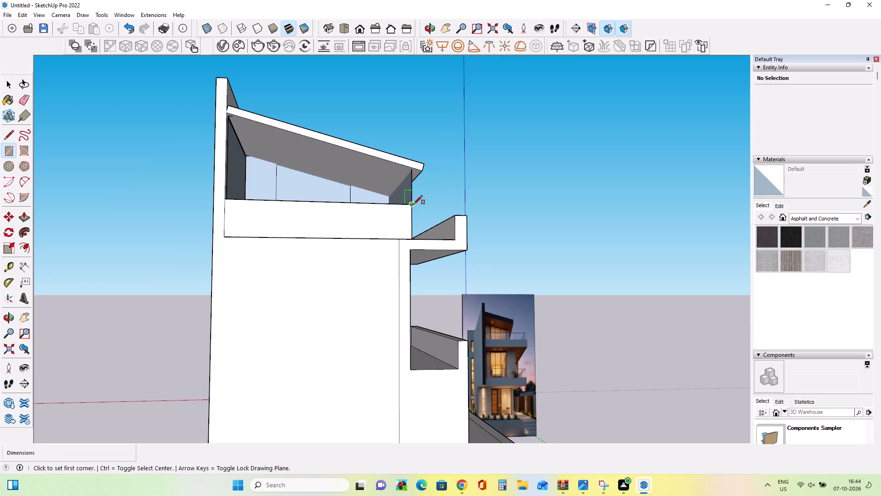
left_click(413, 204)
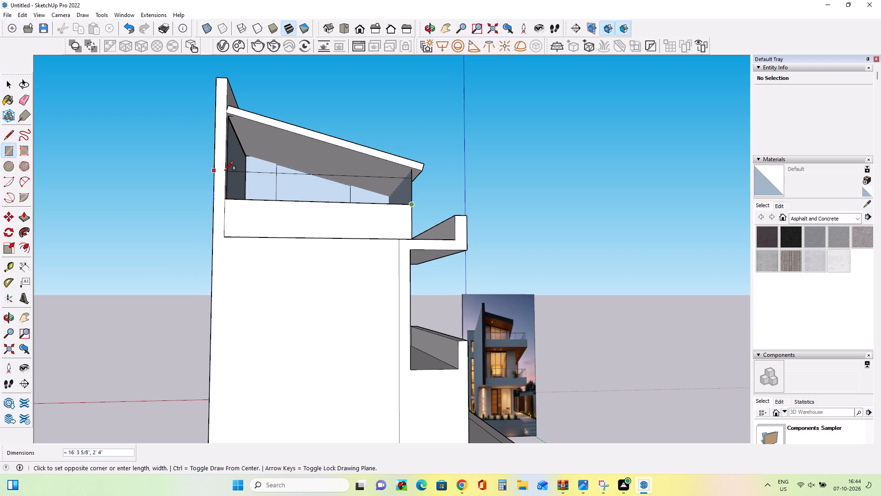
left_click(228, 169)
scroll(258, 160, "up", 4)
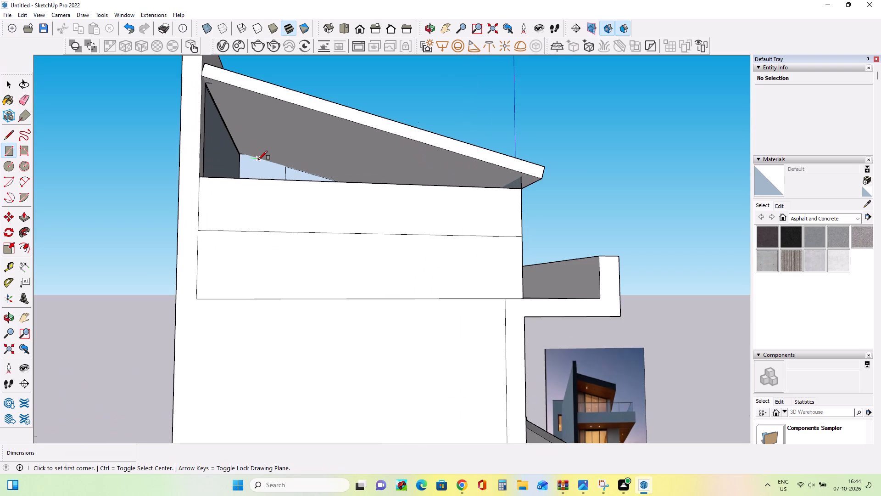
left_click(519, 192)
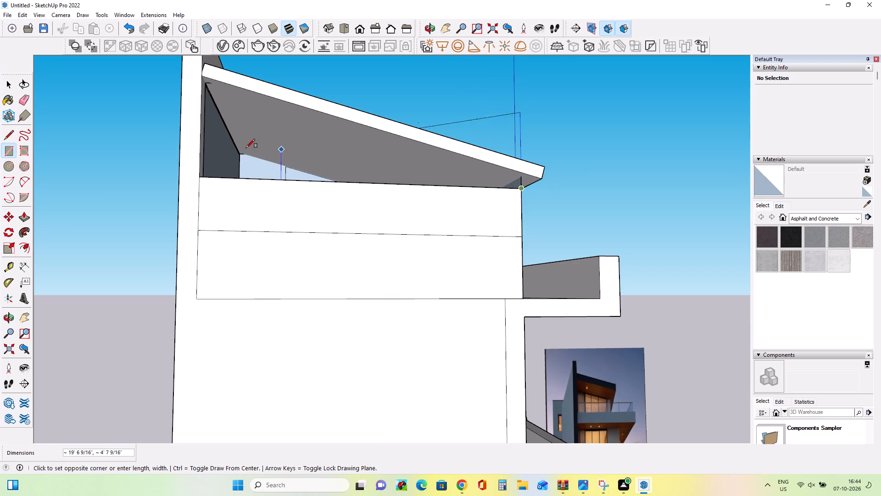
left_click(200, 155)
middle_click_drag(413, 165, 458, 172)
middle_click_drag(274, 134, 195, 171)
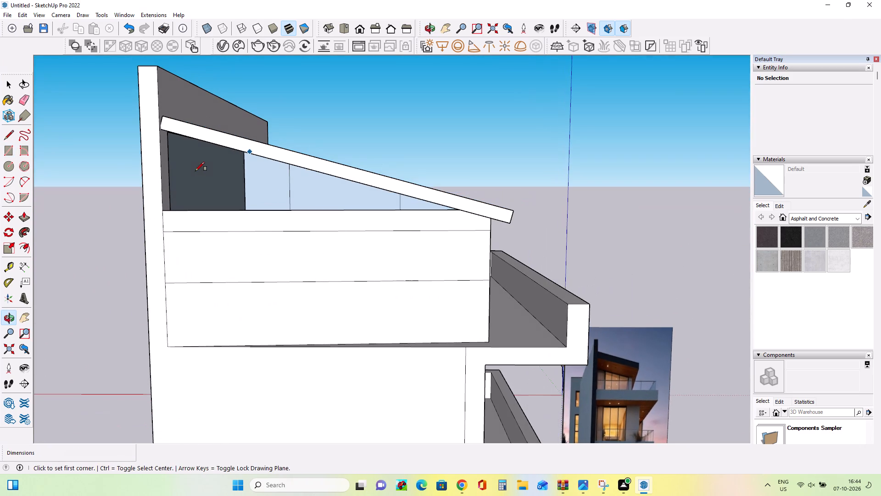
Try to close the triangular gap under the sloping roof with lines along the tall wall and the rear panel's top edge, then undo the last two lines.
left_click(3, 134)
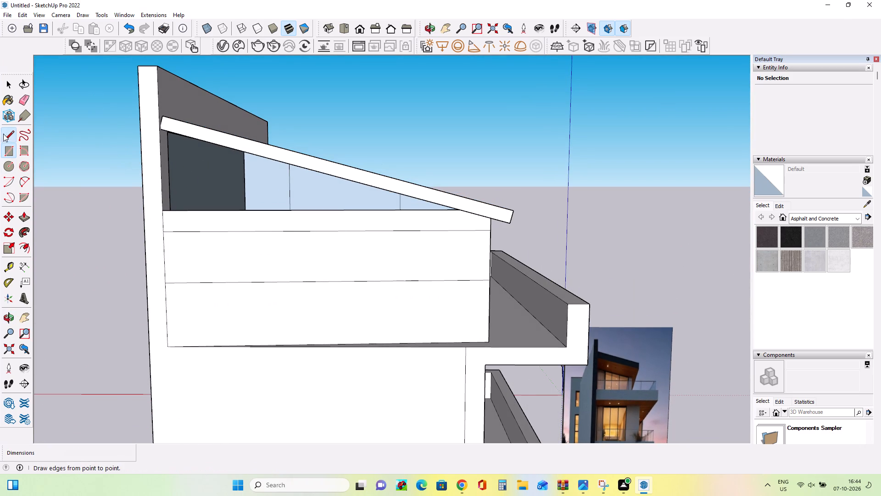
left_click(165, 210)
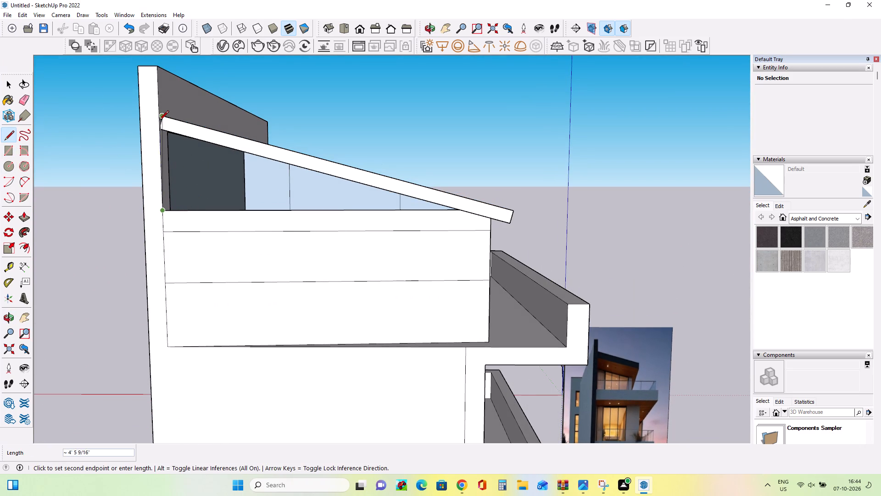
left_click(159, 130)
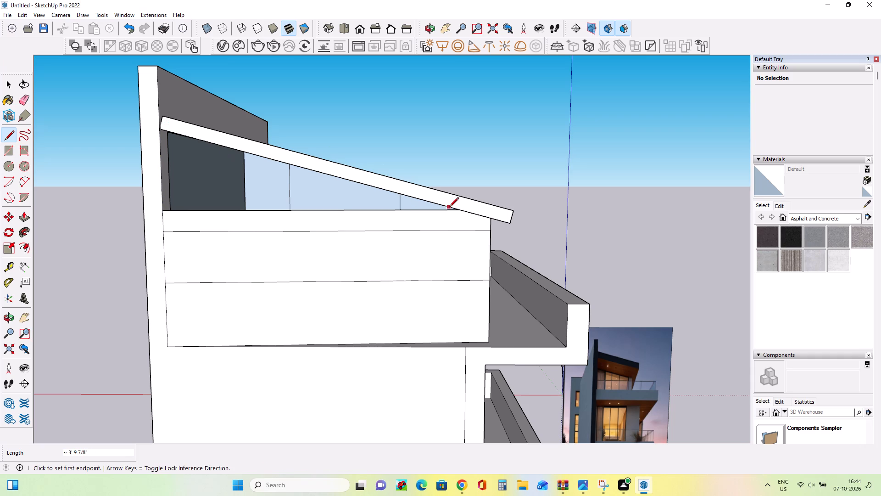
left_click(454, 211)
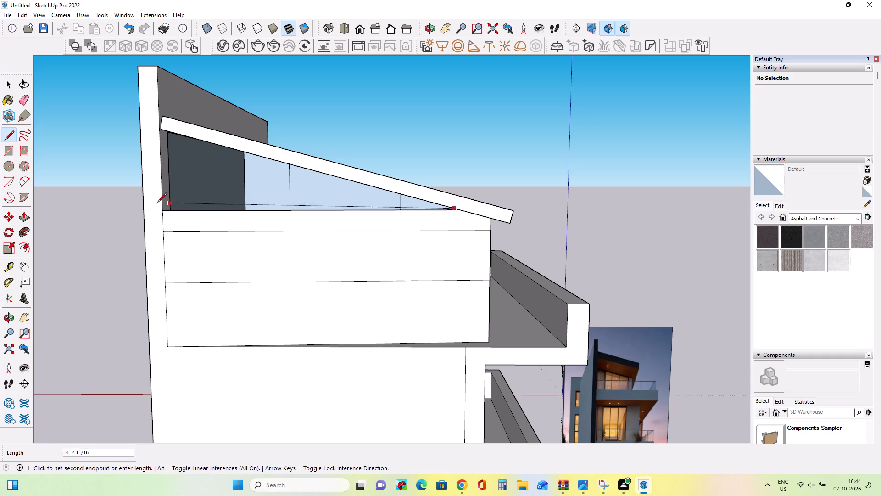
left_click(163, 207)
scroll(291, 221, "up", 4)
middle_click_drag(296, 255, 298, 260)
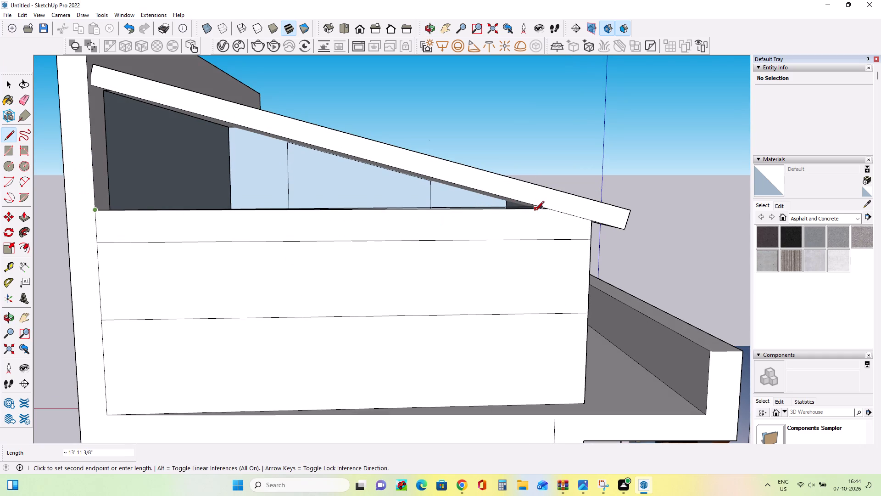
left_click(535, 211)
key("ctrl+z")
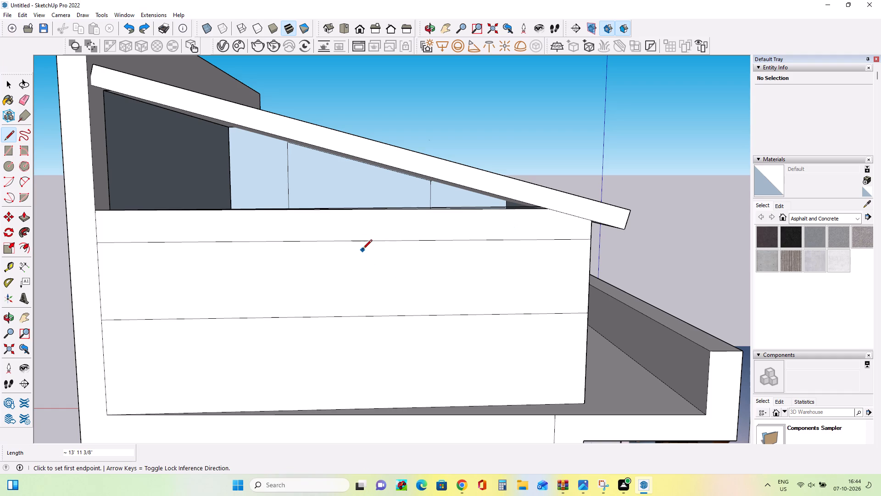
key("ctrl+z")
Erase the two horizontal edges dividing the third-story rear panel so it becomes one face.
middle_click_drag(362, 249, 362, 220)
left_click(28, 101)
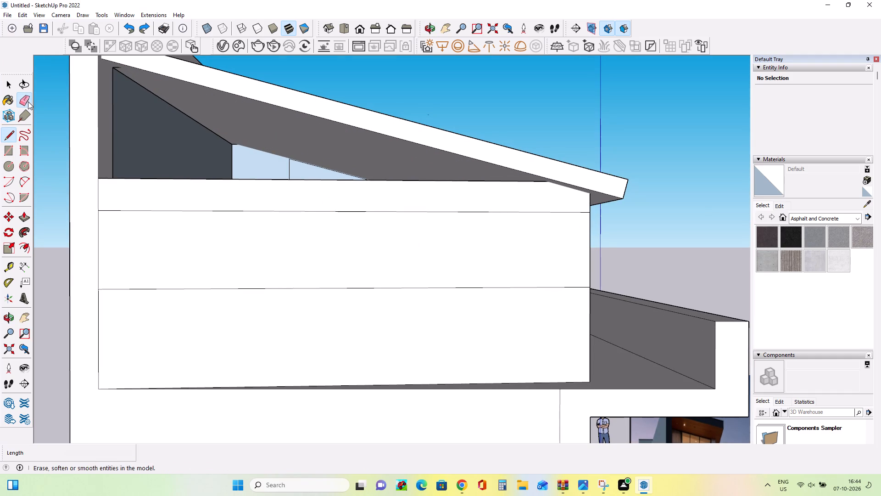
left_click(266, 200)
left_click(301, 213)
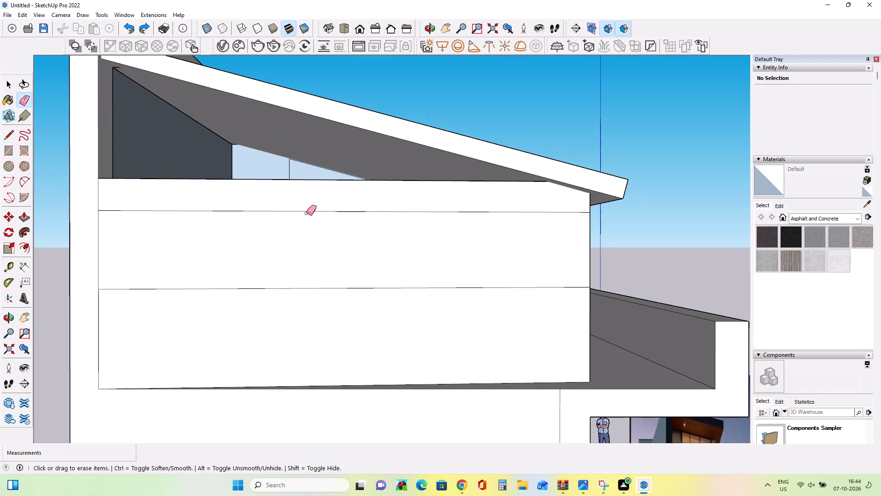
left_click(312, 210)
middle_click_drag(396, 306, 266, 310)
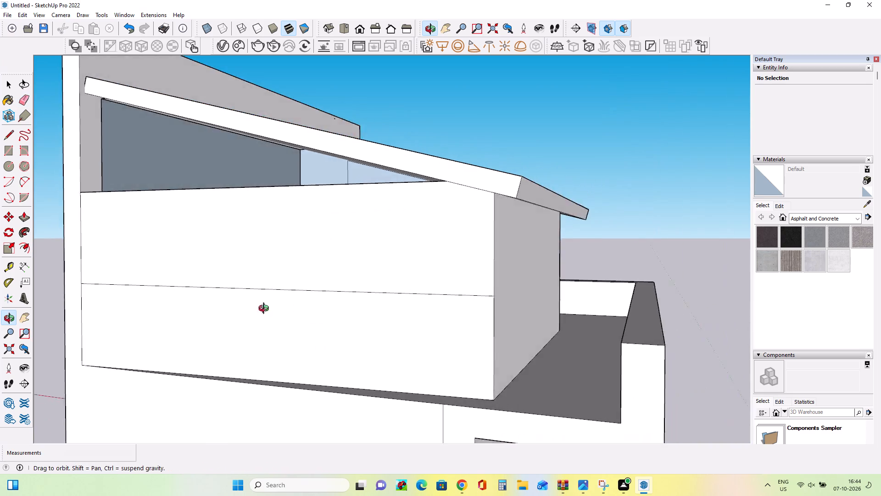
middle_click_drag(266, 310, 312, 321)
left_click(335, 304)
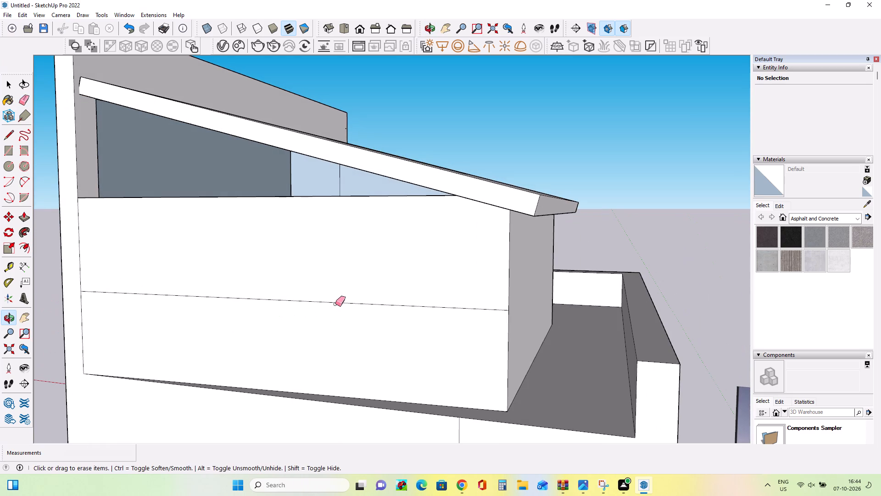
left_click(340, 302)
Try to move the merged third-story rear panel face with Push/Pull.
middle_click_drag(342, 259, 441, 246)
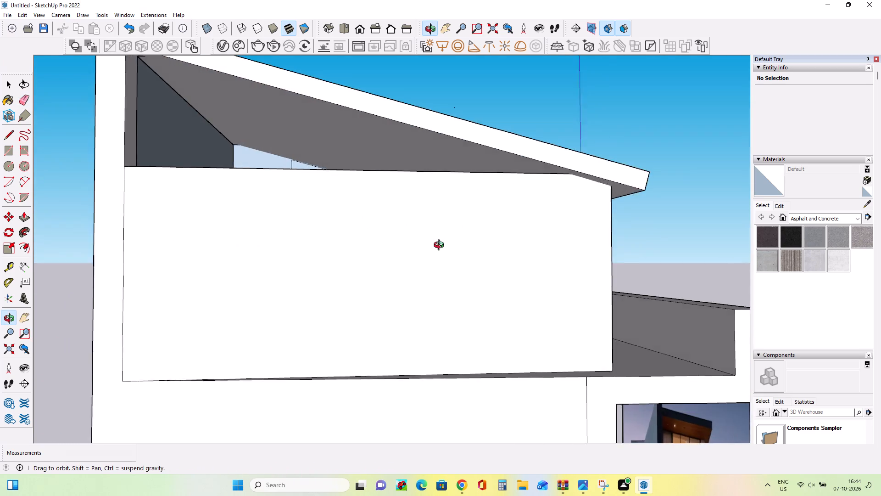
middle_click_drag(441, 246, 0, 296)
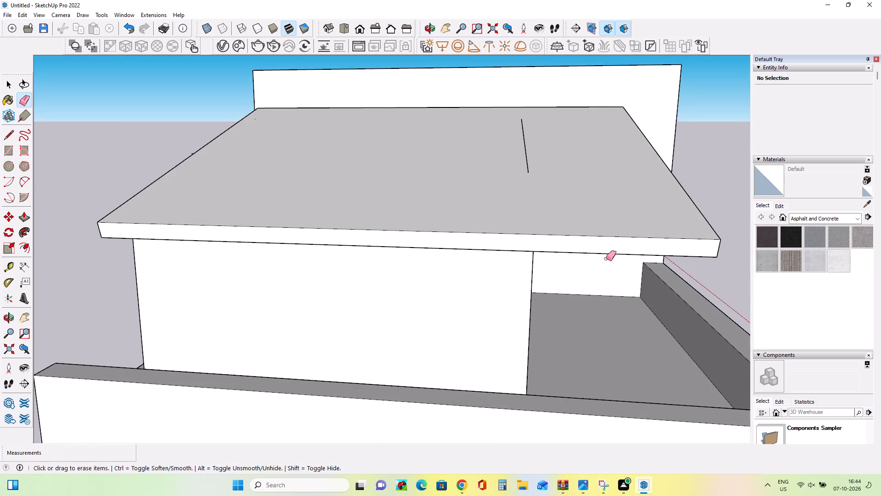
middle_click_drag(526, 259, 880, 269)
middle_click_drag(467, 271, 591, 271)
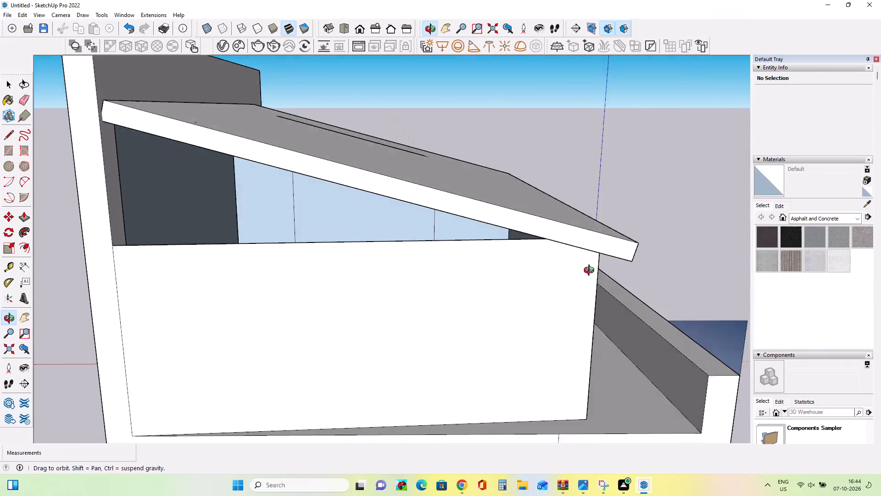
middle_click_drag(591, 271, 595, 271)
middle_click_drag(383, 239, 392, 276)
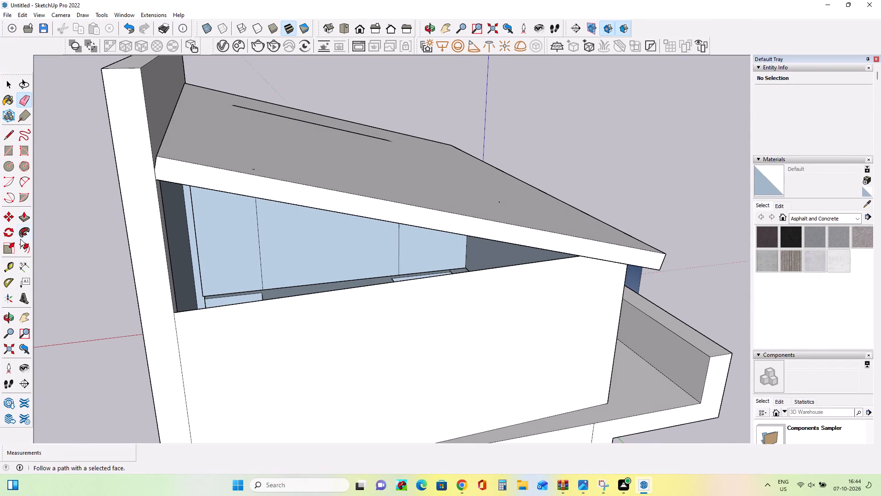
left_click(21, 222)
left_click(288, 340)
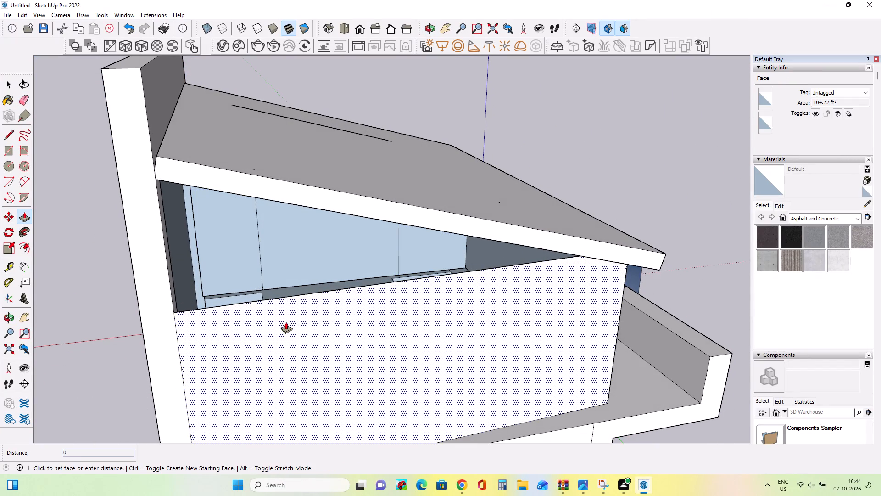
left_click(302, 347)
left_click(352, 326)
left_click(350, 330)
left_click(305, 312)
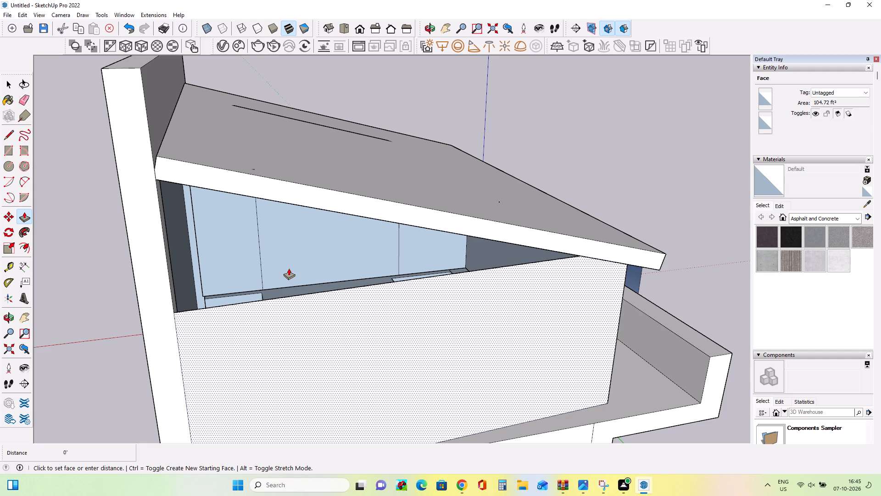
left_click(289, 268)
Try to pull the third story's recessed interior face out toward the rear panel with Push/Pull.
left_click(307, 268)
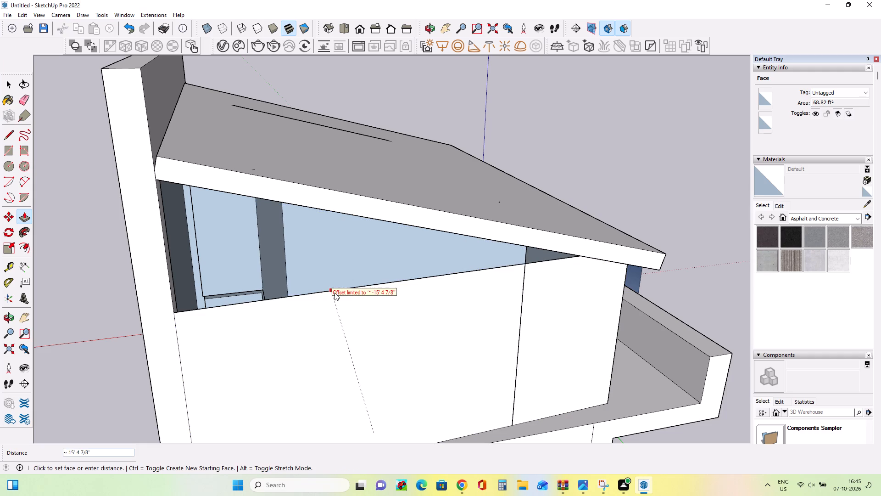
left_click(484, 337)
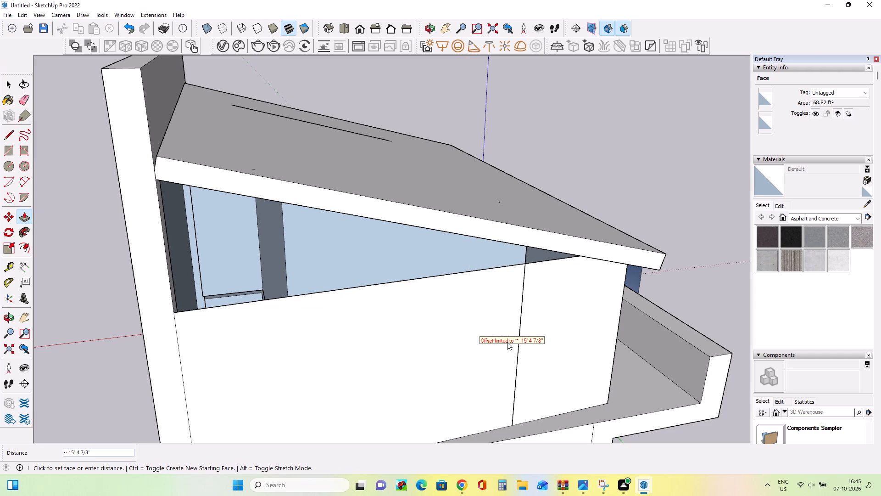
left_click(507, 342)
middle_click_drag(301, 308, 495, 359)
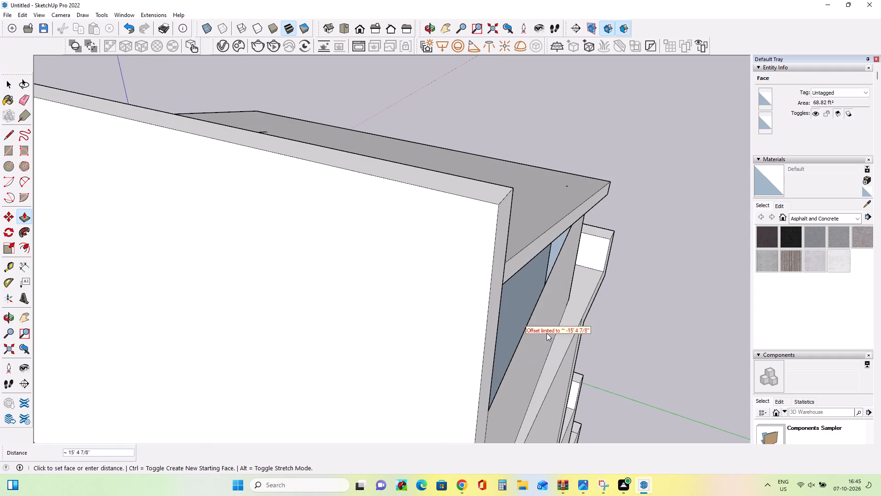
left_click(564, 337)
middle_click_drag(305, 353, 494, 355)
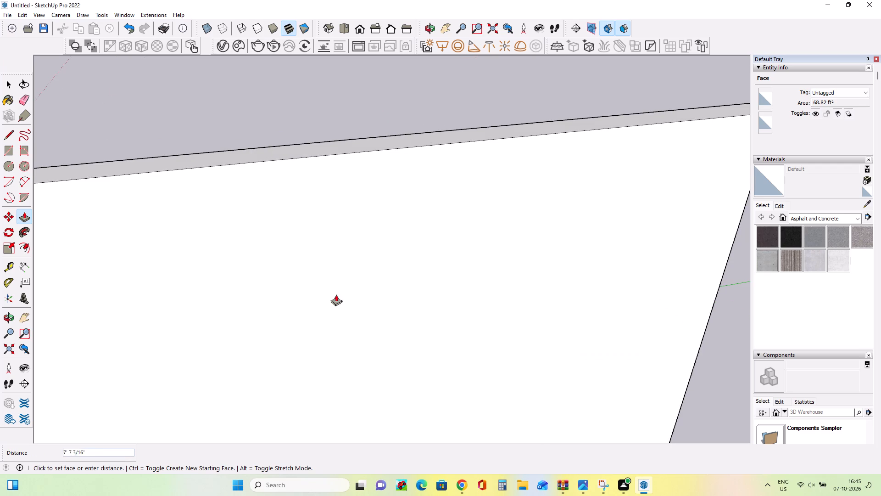
Thicken the tall side wall outward by about 4' 9" with Push/Pull.
left_click_drag(230, 314, 662, 276)
left_click_drag(254, 310, 485, 308)
Pull the third story's larger recessed interior face about 15' back to meet the rear panel.
scroll(273, 320, "down", 4)
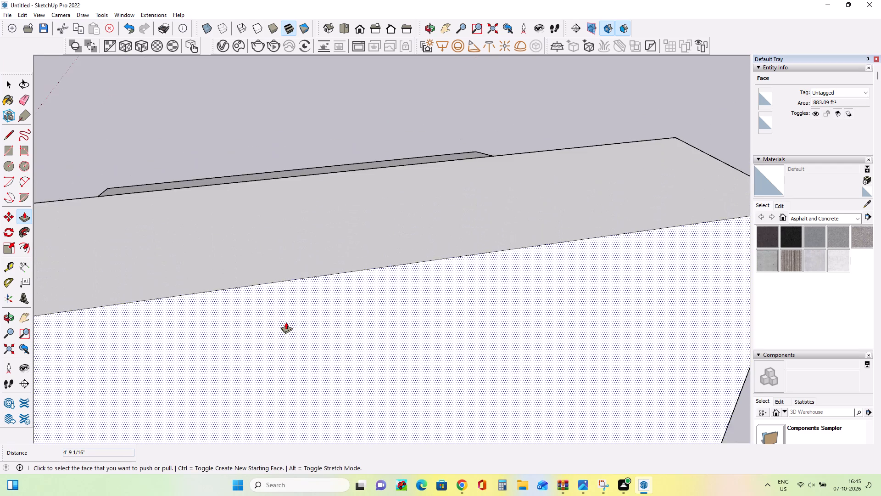
scroll(286, 322, "down", 10)
middle_click_drag(281, 322, 535, 245)
scroll(392, 292, "down", 1)
middle_click_drag(498, 318, 496, 319)
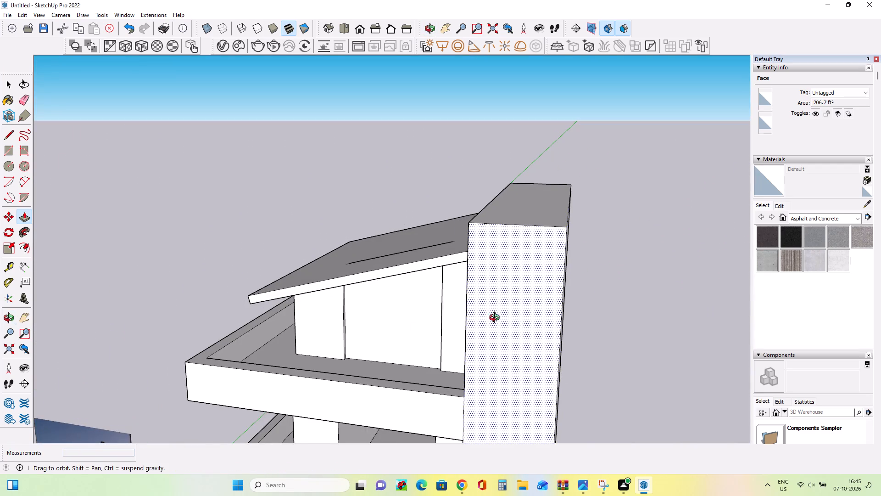
middle_click_drag(496, 319, 0, 316)
middle_click_drag(540, 352, 329, 347)
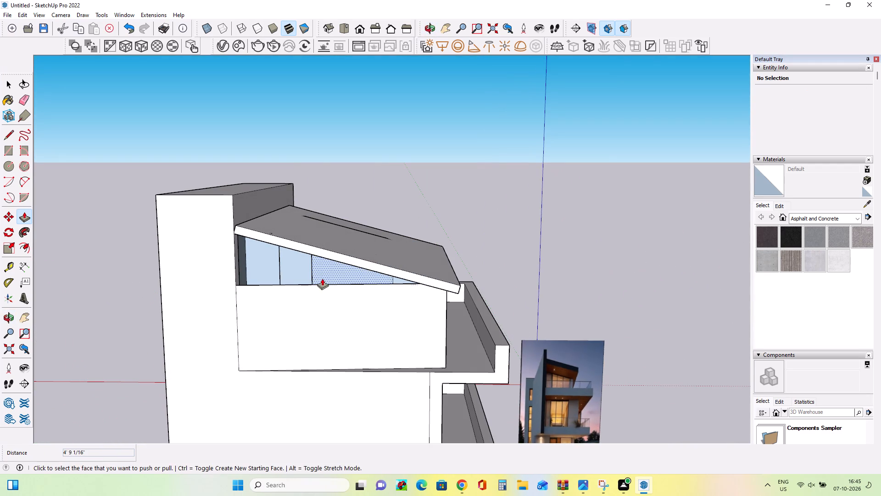
left_click(323, 275)
left_click(257, 350)
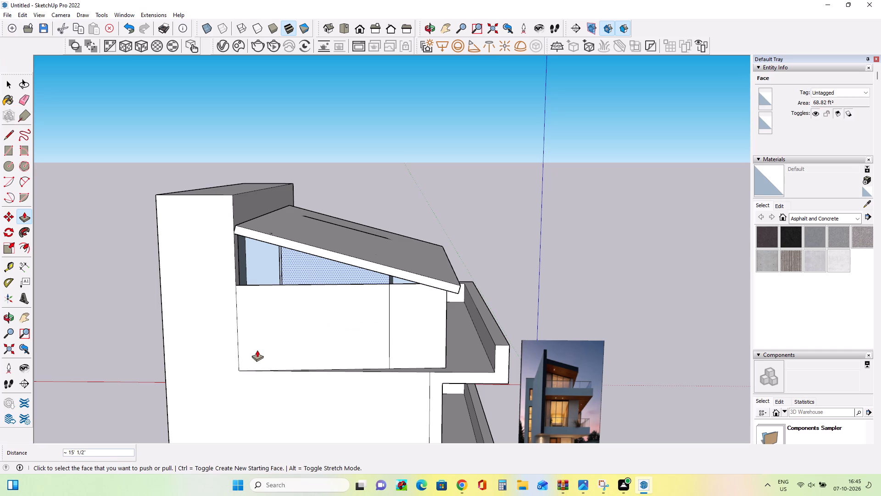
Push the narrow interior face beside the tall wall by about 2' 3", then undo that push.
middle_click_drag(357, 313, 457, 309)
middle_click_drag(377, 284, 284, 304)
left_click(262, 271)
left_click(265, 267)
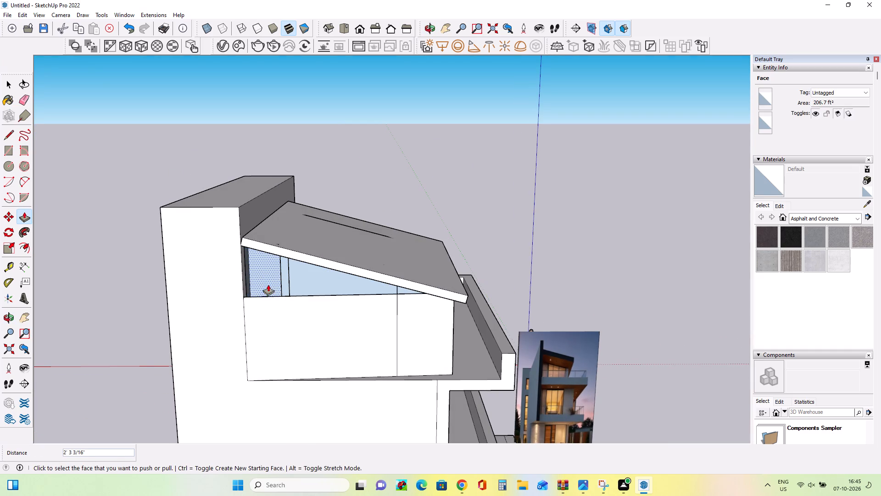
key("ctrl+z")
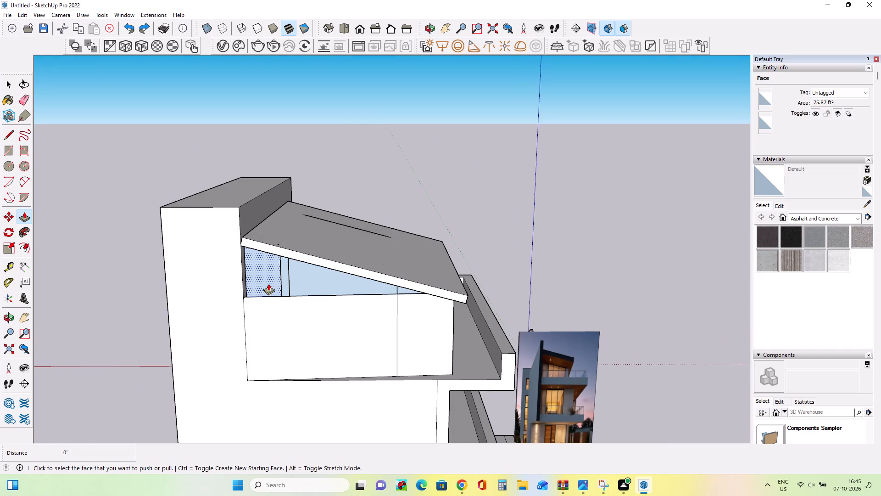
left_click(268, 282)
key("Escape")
Pull the extended interior block's side face about 3' 4" toward the tall side wall.
middle_click_drag(346, 353, 352, 313)
scroll(312, 260, "up", 3)
middle_click_drag(314, 267, 416, 305)
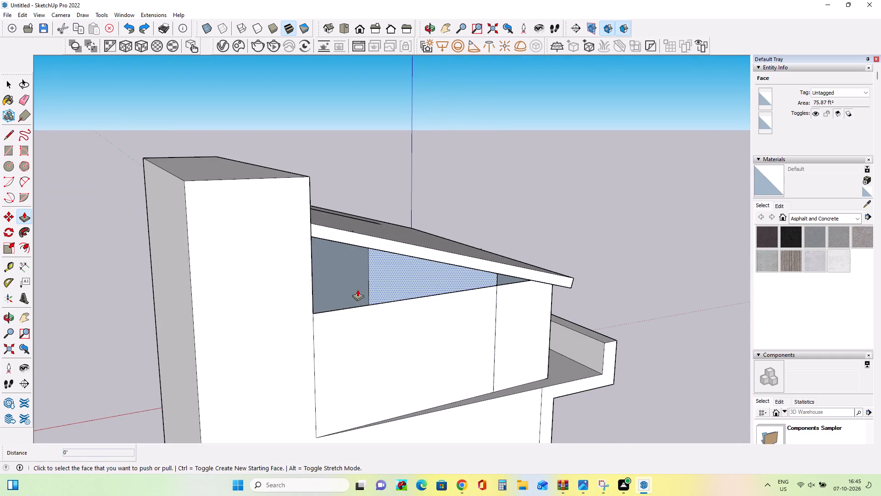
left_click(357, 285)
left_click(297, 298)
Move the interior block's opposite side face, near the roof's low end, by about 1 5/16" with Push/Pull.
middle_click_drag(427, 275, 260, 268)
scroll(414, 292, "up", 4)
middle_click_drag(373, 317, 366, 276)
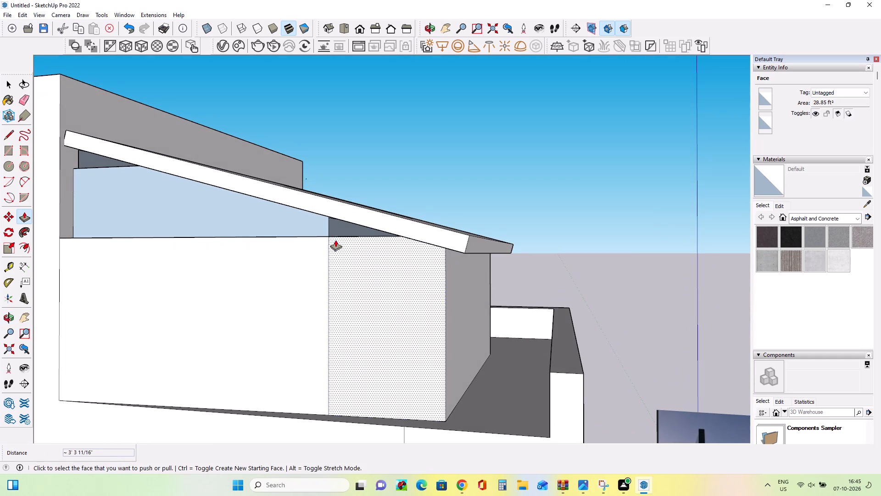
left_click(336, 229)
left_click(334, 227)
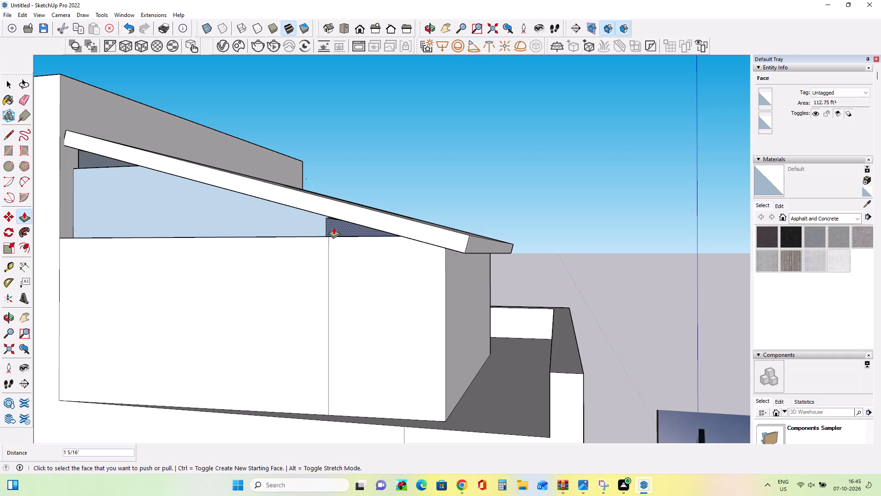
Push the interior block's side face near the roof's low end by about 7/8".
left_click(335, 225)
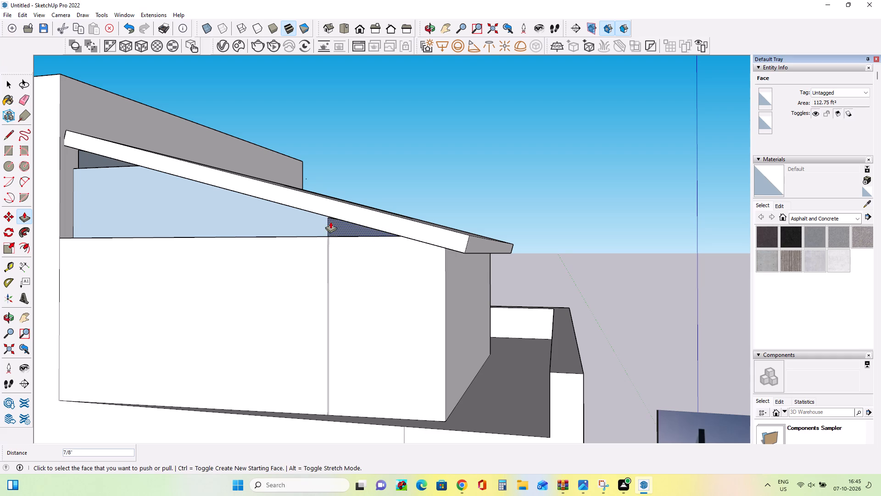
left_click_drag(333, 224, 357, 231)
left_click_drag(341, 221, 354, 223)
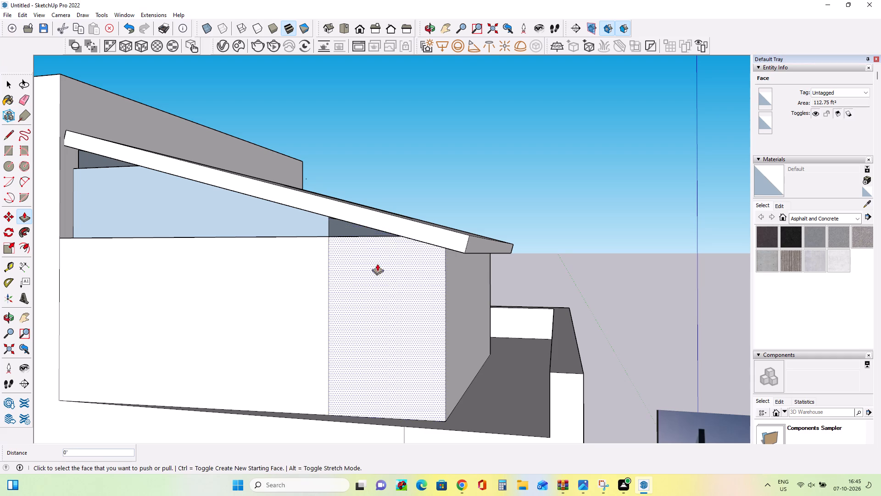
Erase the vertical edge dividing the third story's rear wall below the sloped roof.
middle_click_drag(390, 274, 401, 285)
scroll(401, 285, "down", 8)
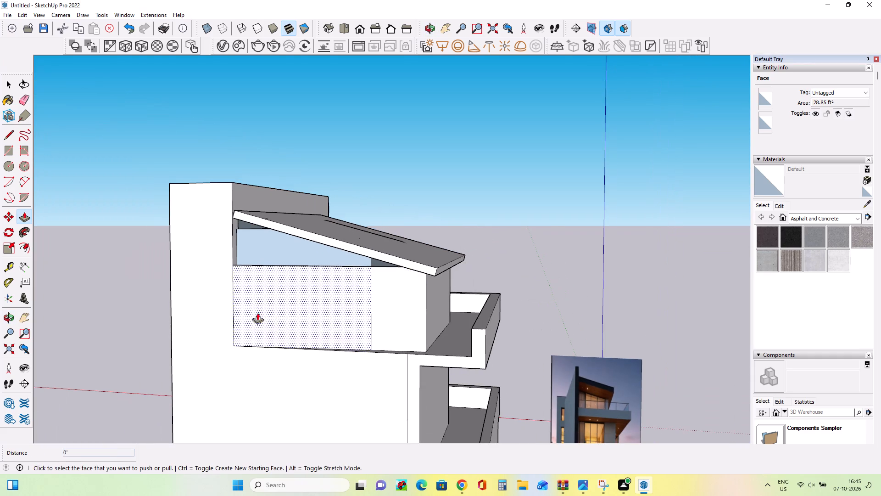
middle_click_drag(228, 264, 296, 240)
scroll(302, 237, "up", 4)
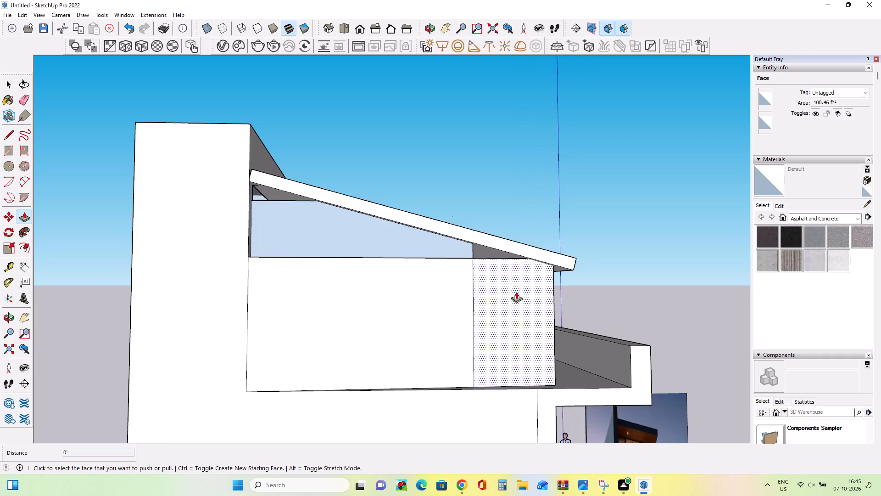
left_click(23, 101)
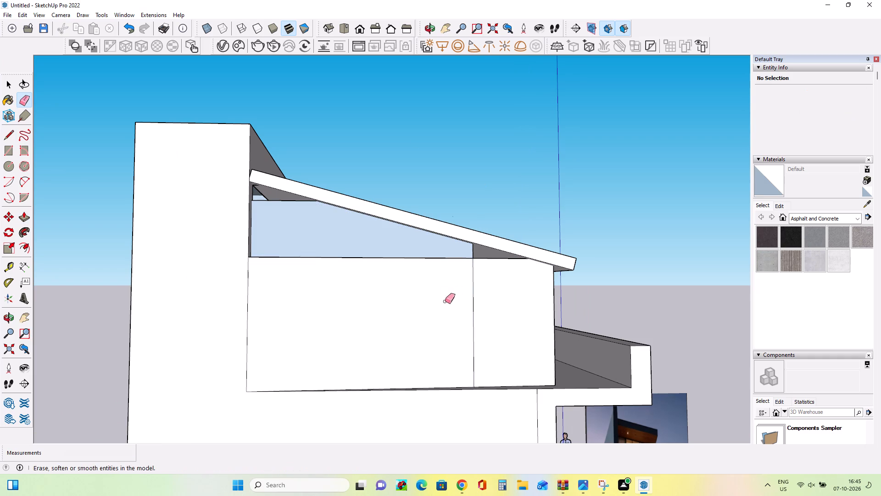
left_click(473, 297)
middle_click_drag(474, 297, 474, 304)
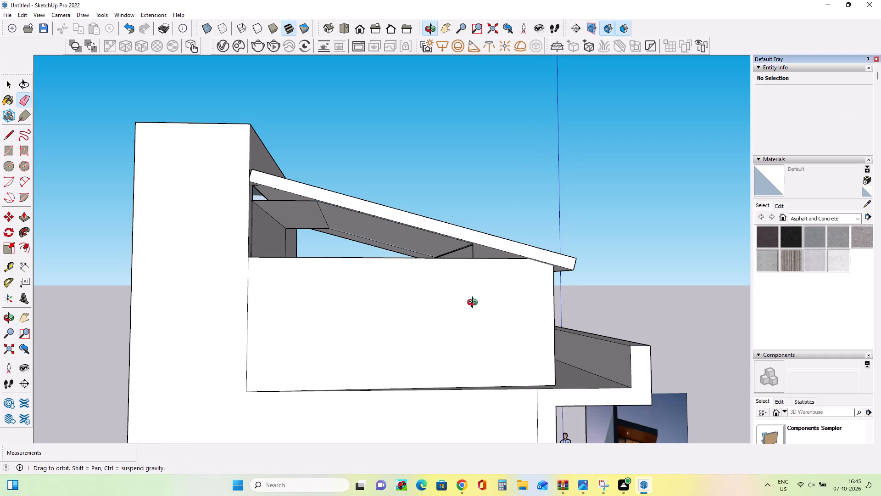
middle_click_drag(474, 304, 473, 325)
Undo the edge erasure and the preceding Push/Pull changes to the third story's interior block.
key("ctrl+z")
key("ctrl+z")
left_click(469, 323, "ctrl")
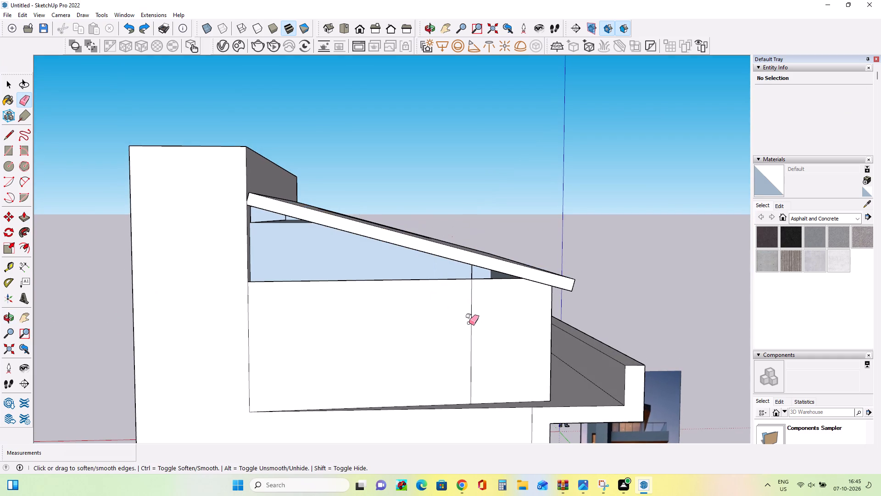
key("ctrl+z")
key("ctrl+z")
key("ctrl+z")
key("ctrl+z")
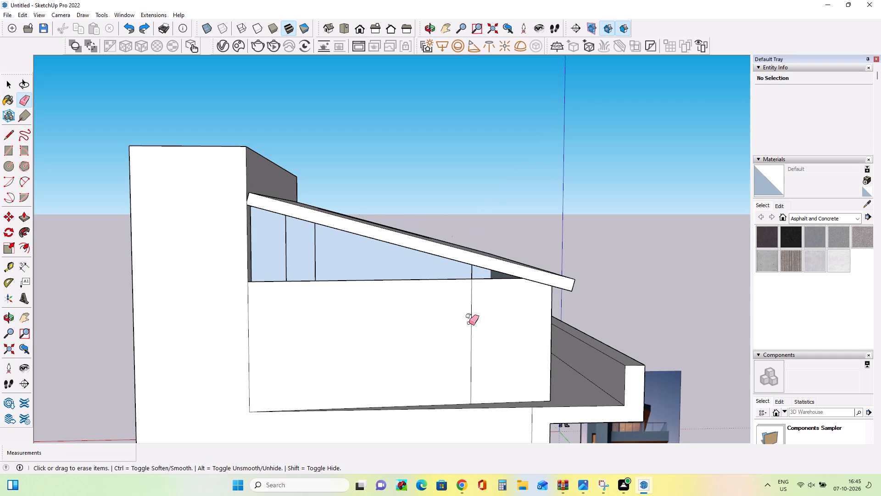
key("ctrl+z")
Examine the third story's sloped roof, walls and front wall panels from several sides.
middle_click_drag(469, 322, 45, 391)
scroll(454, 338, "down", 1)
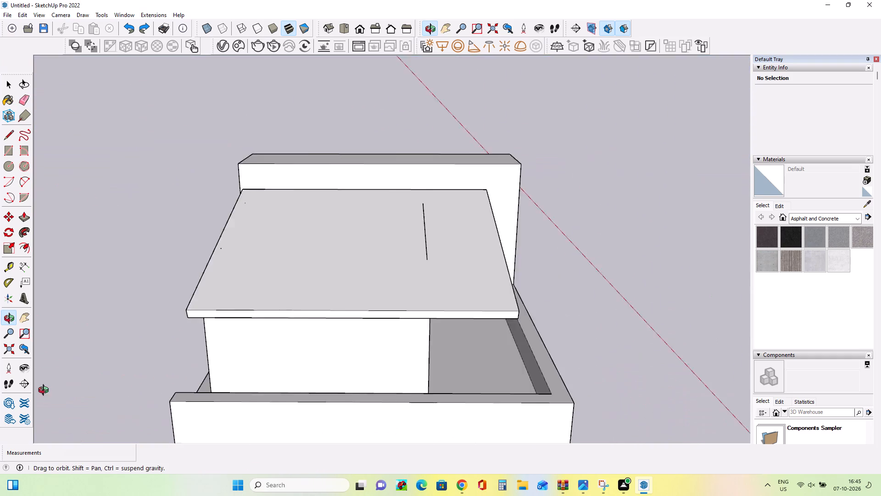
middle_click_drag(45, 391, 118, 371)
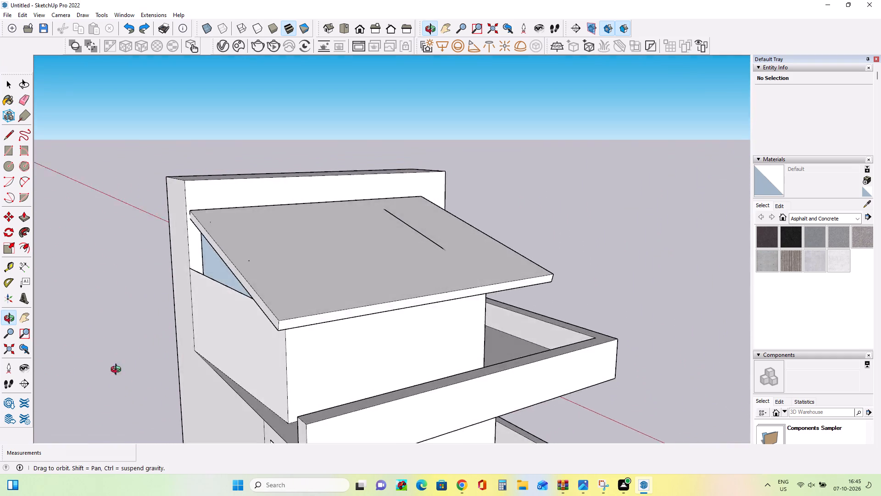
middle_click_drag(118, 371, 56, 371)
middle_click_drag(475, 334, 151, 333)
middle_click_drag(580, 335, 493, 325)
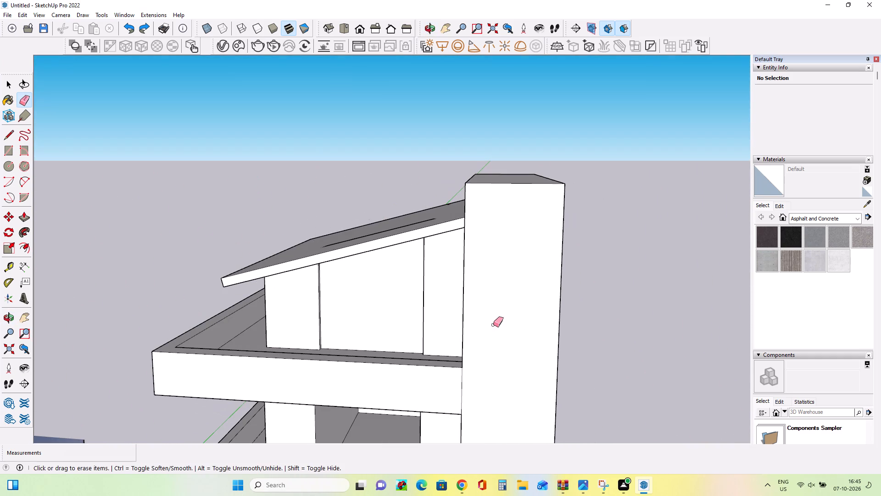
left_click(22, 219)
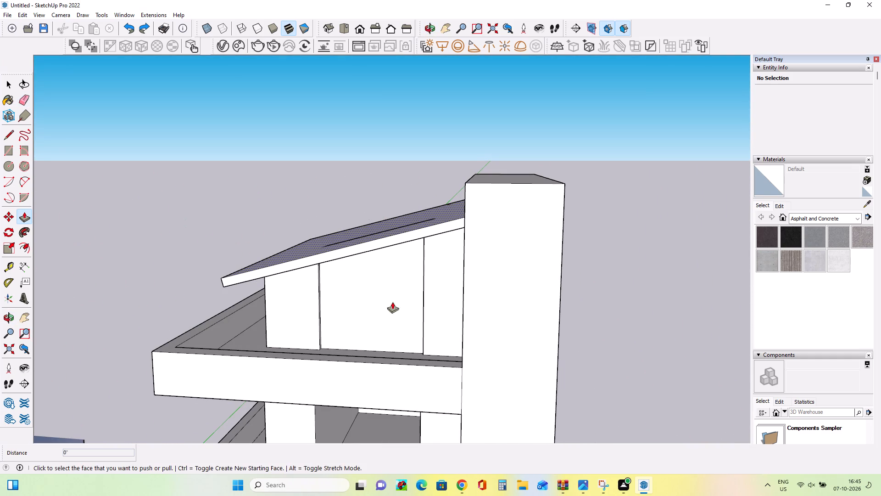
scroll(467, 294, "down", 7)
middle_click_drag(425, 371, 453, 315)
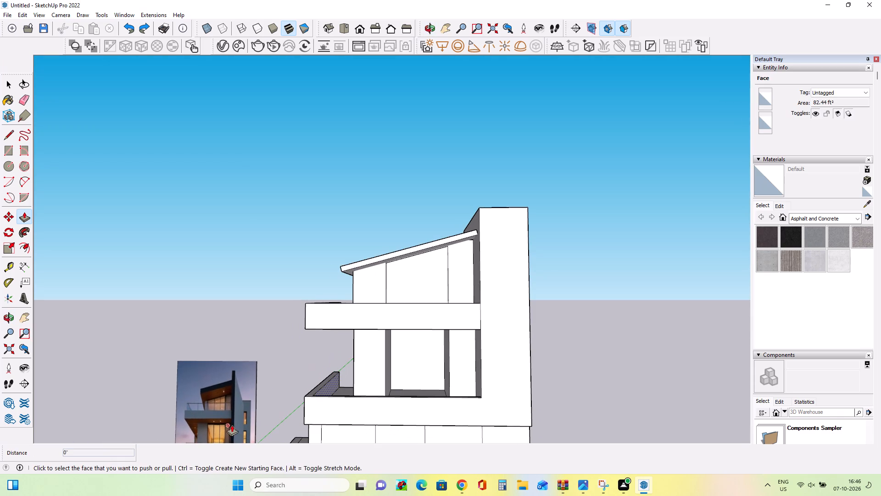
Compare the model with the placed reference image, examining its second-story balcony window, curtains and dark tall wall.
left_click(27, 322)
left_click_drag(294, 350, 302, 250)
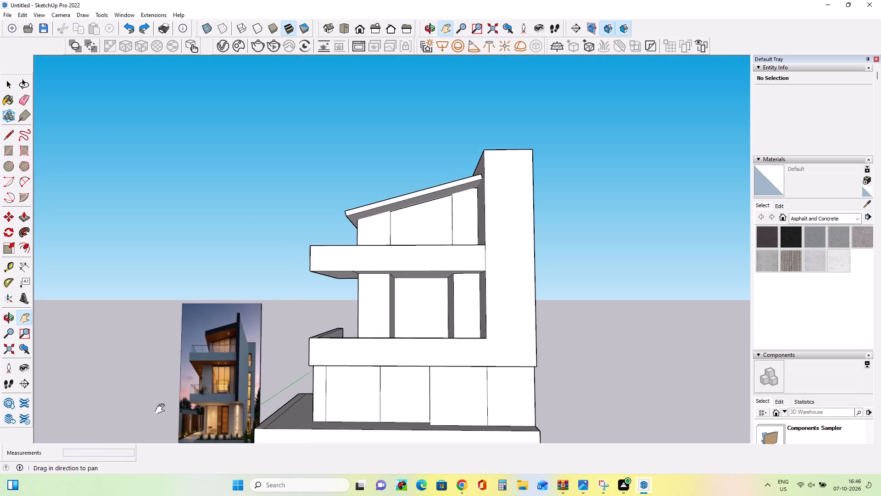
scroll(212, 409, "up", 15)
middle_click_drag(340, 378, 336, 400)
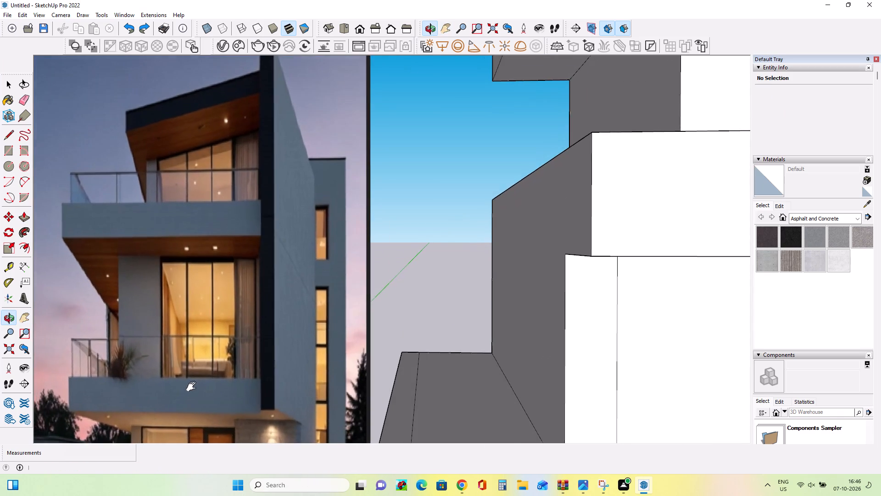
scroll(194, 385, "up", 9)
middle_click_drag(238, 376, 383, 378)
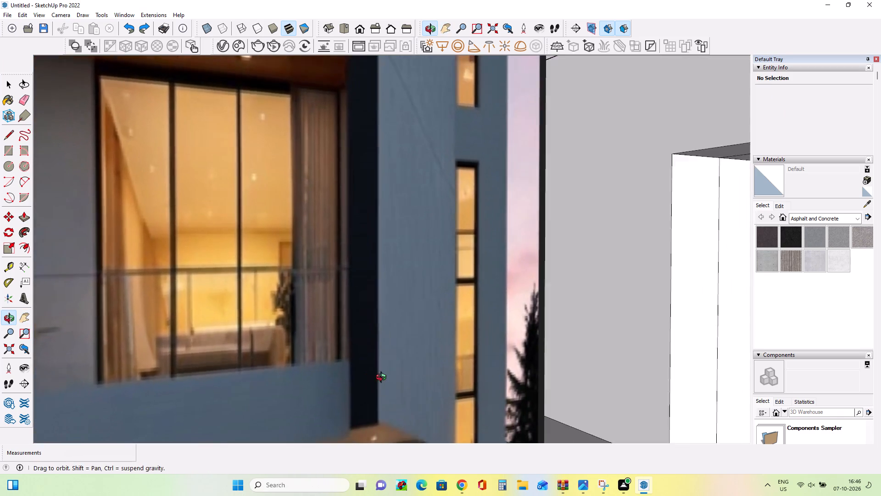
middle_click_drag(383, 378, 268, 381)
scroll(240, 370, "up", 8)
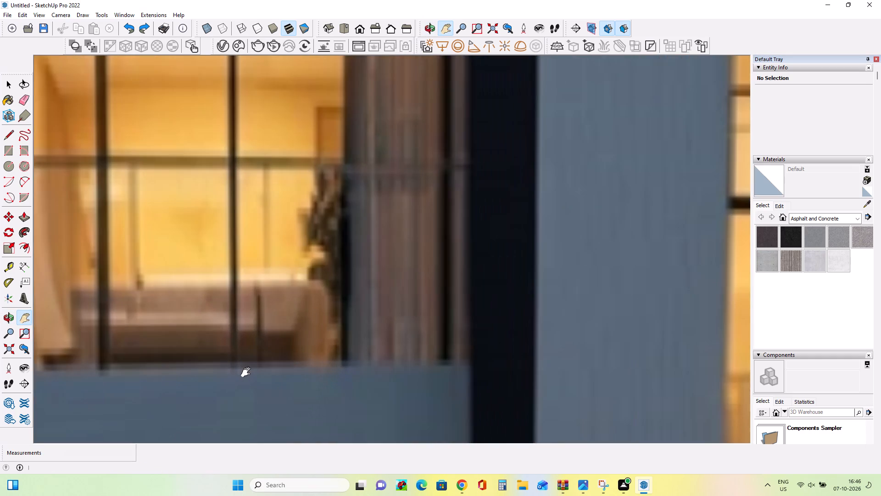
scroll(248, 372, "down", 12)
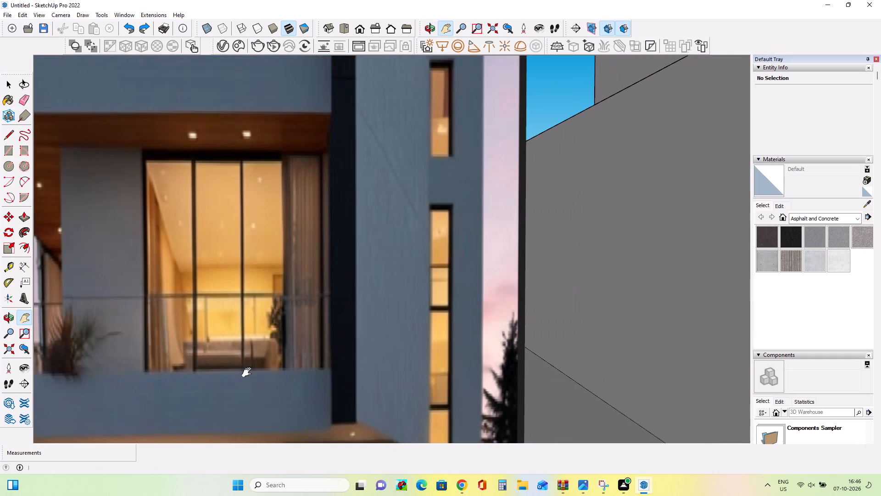
scroll(249, 372, "down", 6)
scroll(249, 372, "up", 8)
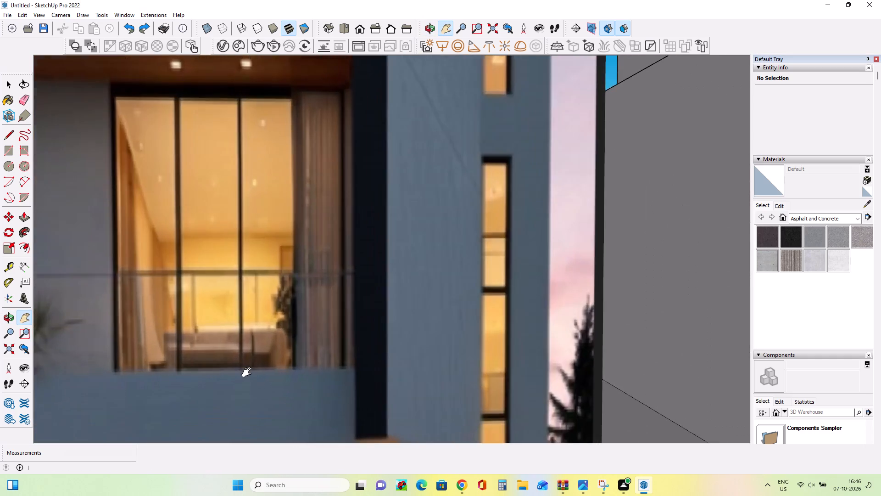
scroll(249, 372, "up", 4)
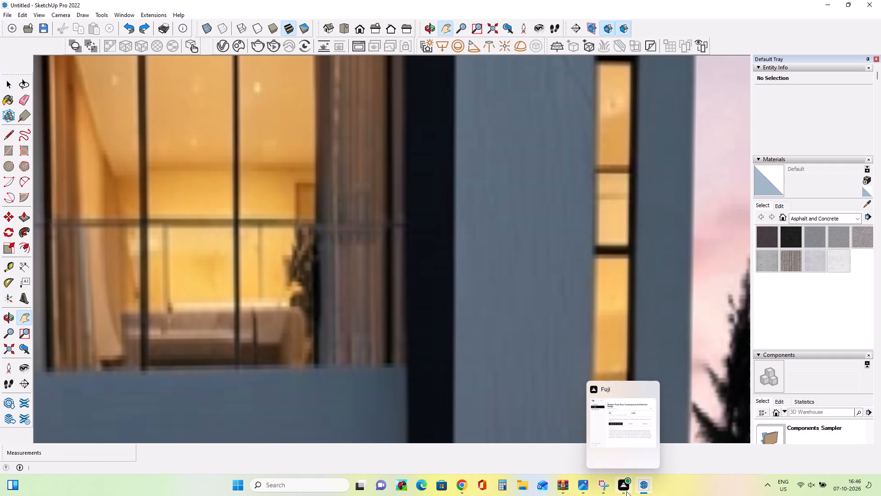
Switch to Photos and examine the second-story window, its frame divisions and the balcony railing in the house image.
left_click(584, 492)
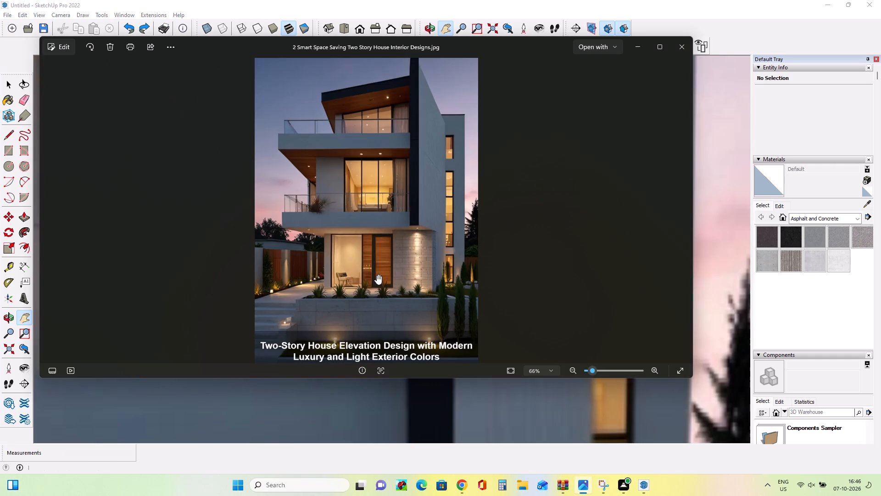
scroll(390, 190, "up", 19)
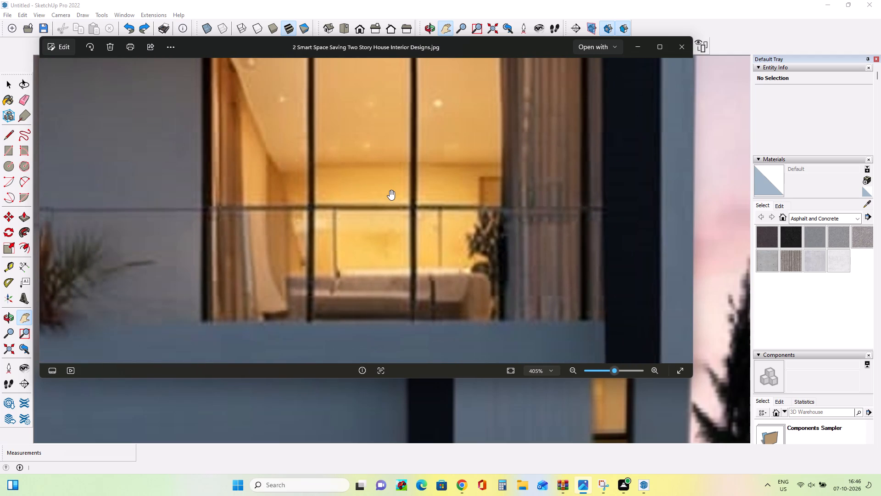
scroll(390, 190, "down", 1)
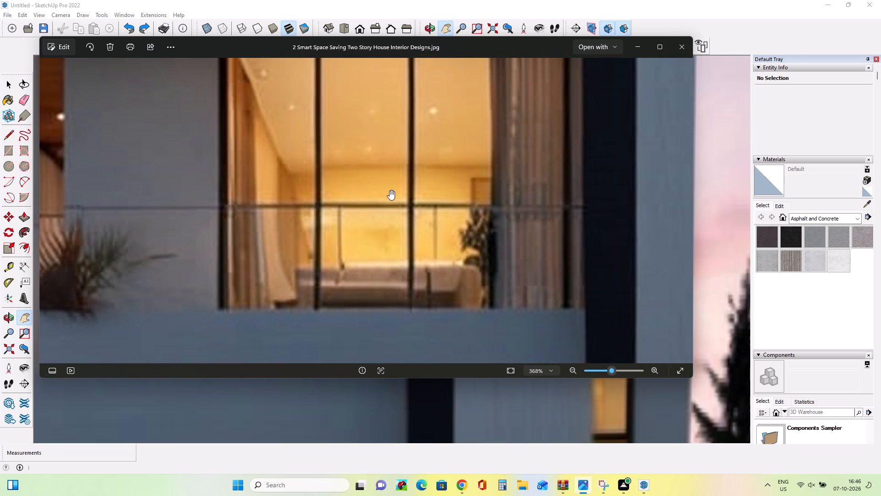
scroll(390, 190, "down", 3)
scroll(390, 190, "down", 20)
scroll(390, 190, "down", 2)
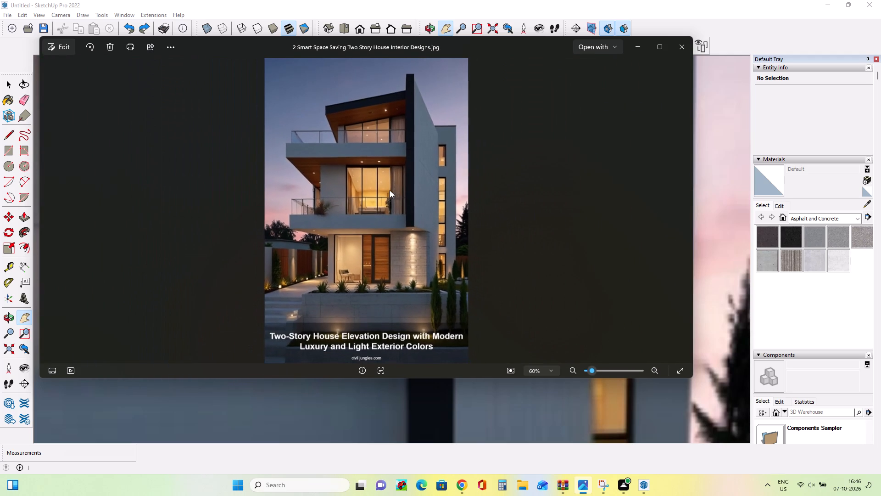
scroll(390, 190, "down", 7)
scroll(449, 263, "down", 1)
scroll(363, 187, "up", 13)
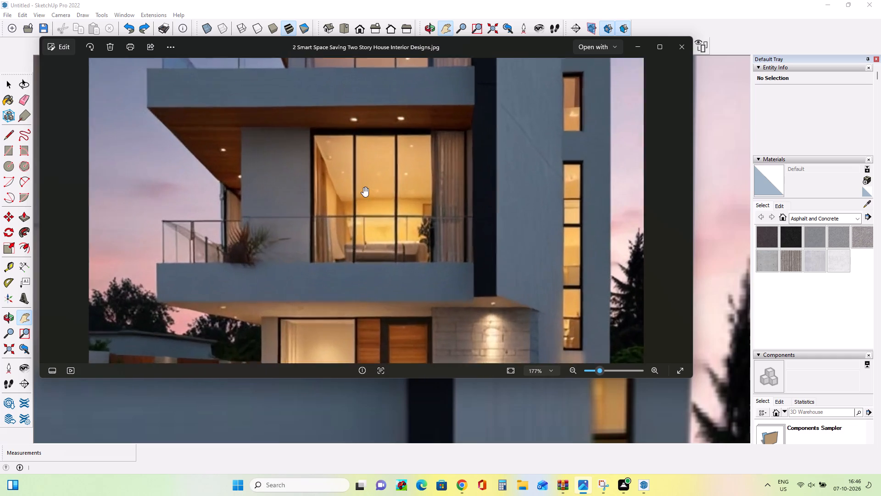
scroll(363, 187, "up", 2)
scroll(363, 187, "down", 14)
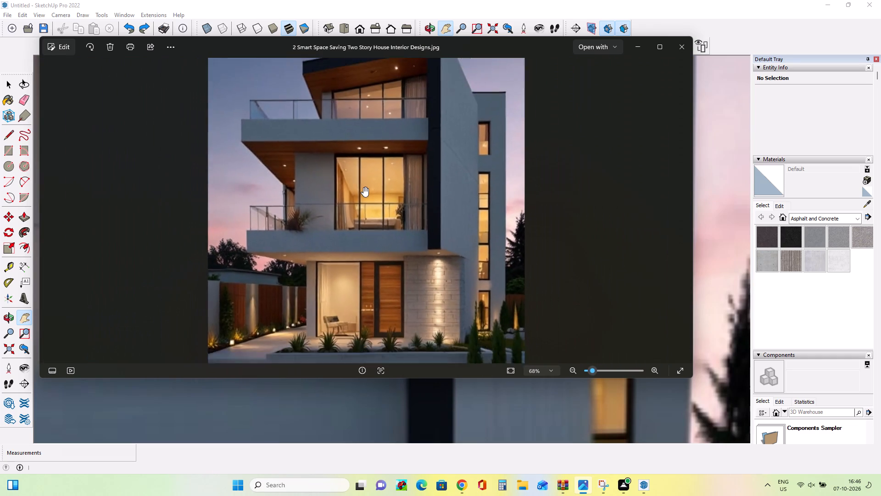
Examine the ground-floor glazing, wooden door, stone wall and planter in the house image, and return to the whole model in SketchUp.
scroll(363, 187, "down", 7)
scroll(392, 277, "up", 11)
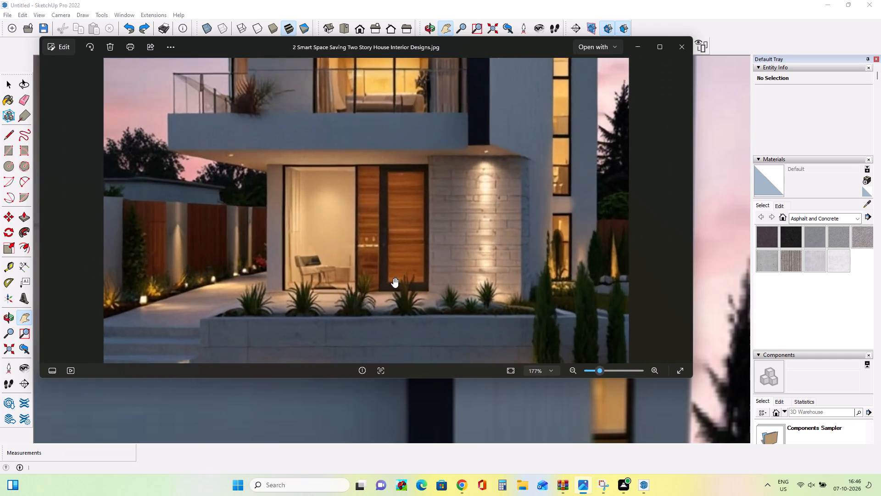
scroll(393, 278, "up", 5)
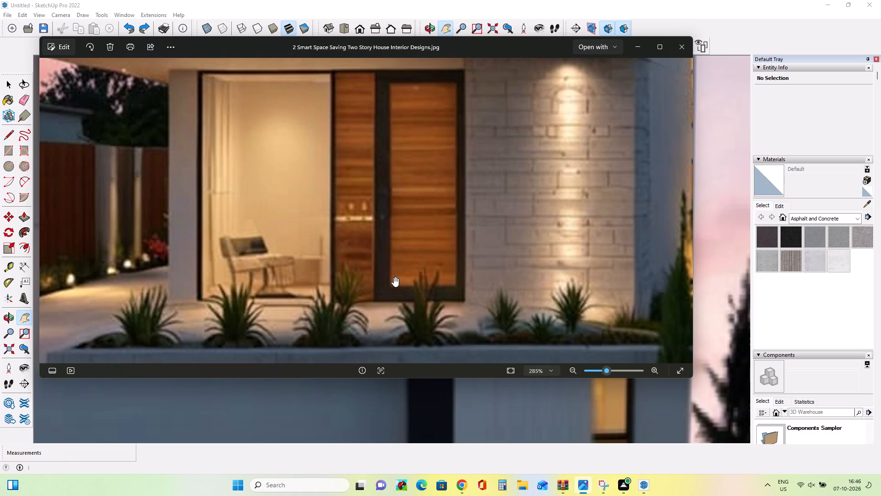
scroll(394, 277, "down", 5)
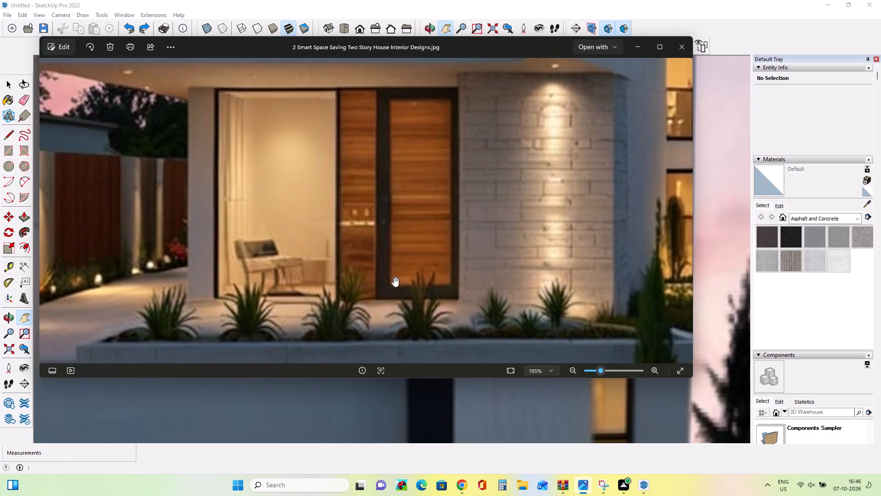
scroll(394, 277, "down", 1)
scroll(356, 297, "up", 5)
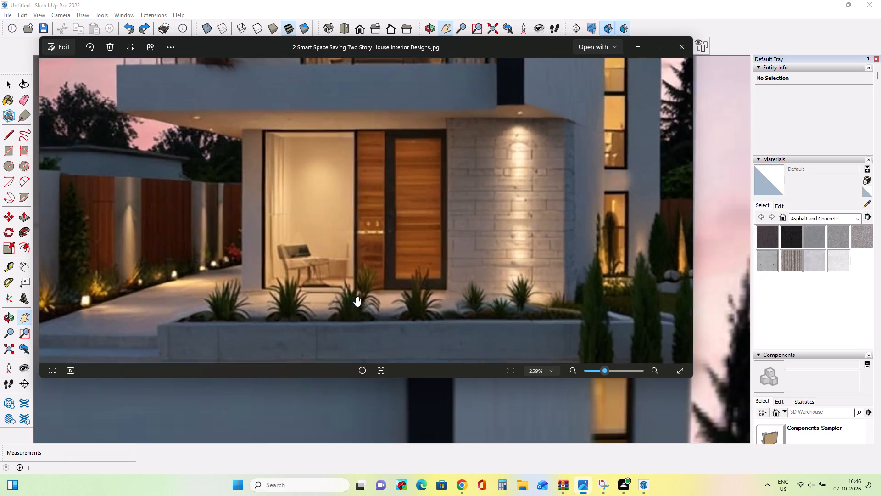
scroll(356, 297, "up", 5)
scroll(356, 297, "down", 20)
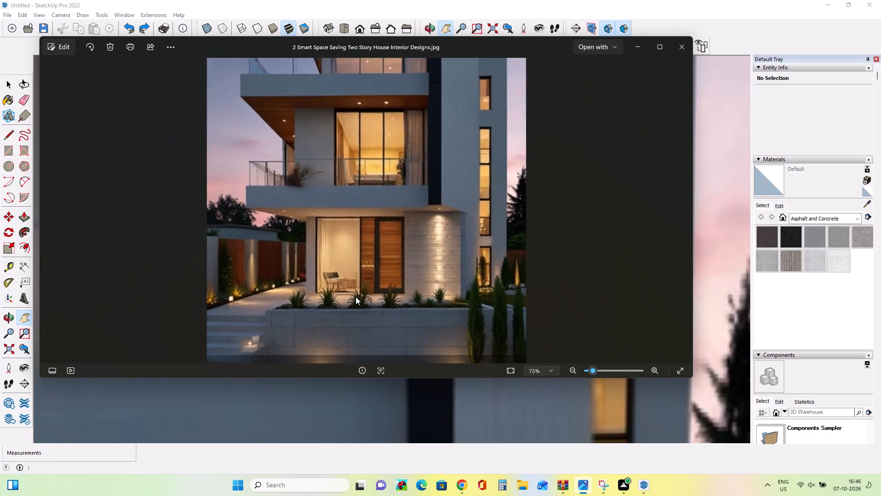
scroll(356, 297, "down", 1)
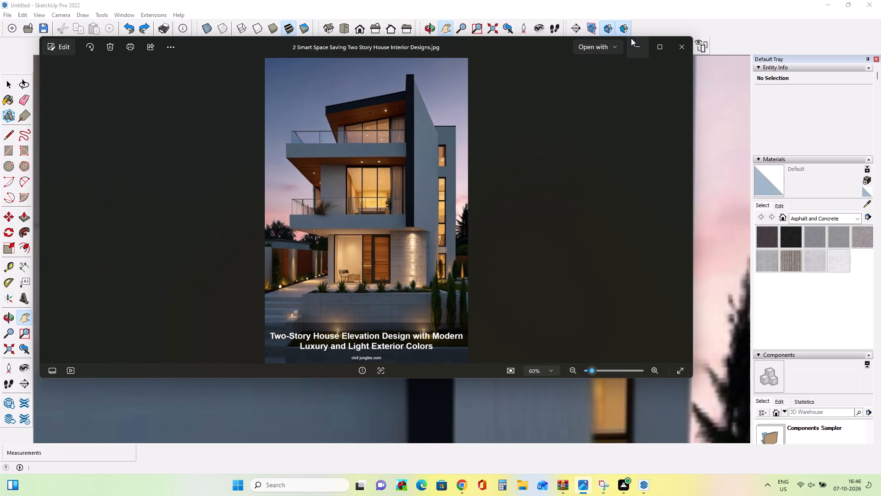
left_click(641, 47)
scroll(462, 290, "down", 2)
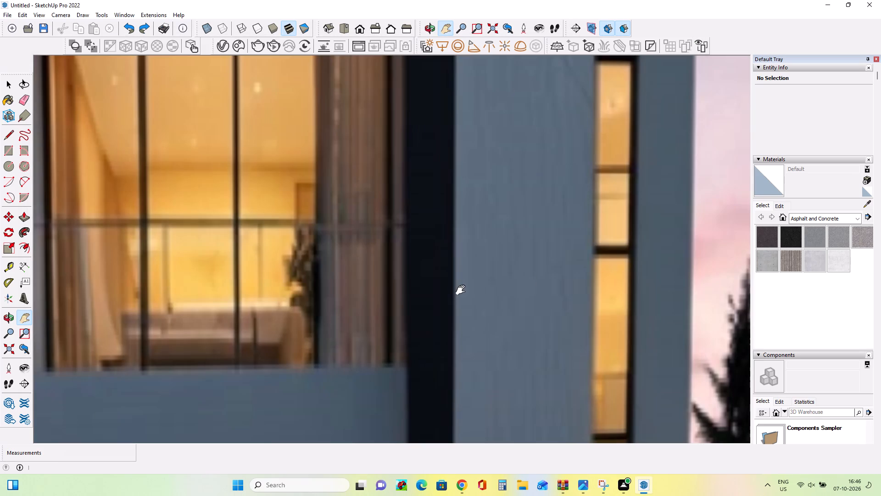
scroll(463, 290, "down", 20)
scroll(463, 290, "down", 10)
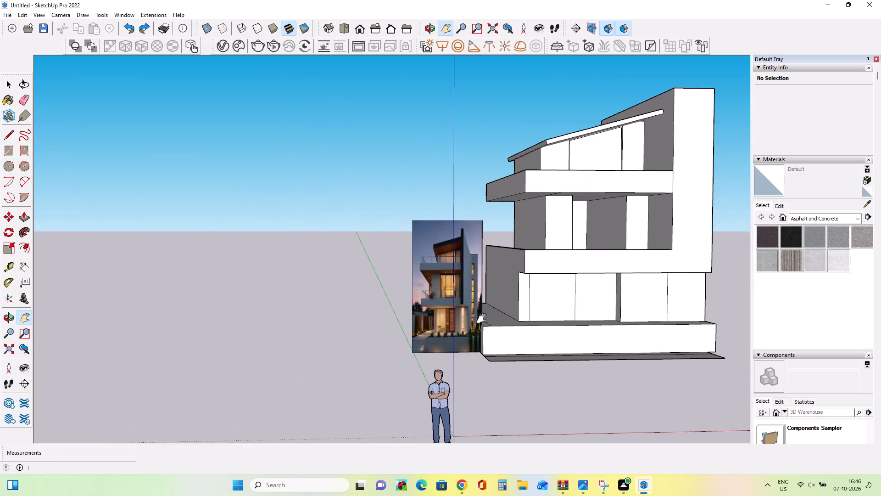
Compare the model's ground-floor front panels with the glazing, wooden door and stone wall in the placed reference image.
middle_click_drag(614, 321, 502, 321)
scroll(574, 315, "up", 4)
scroll(575, 315, "down", 4)
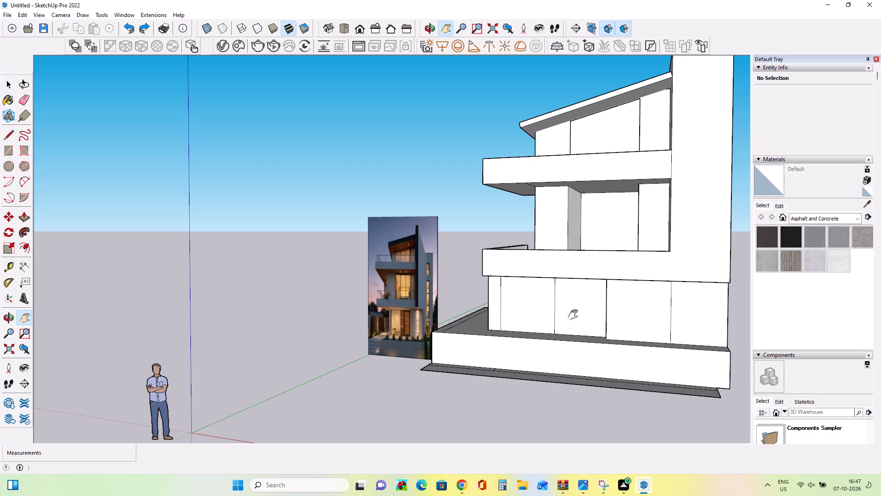
middle_click_drag(529, 339, 628, 323)
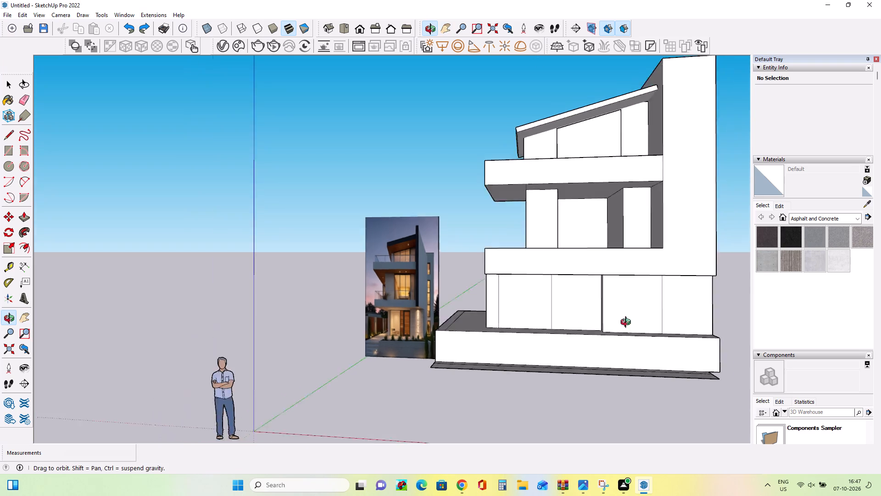
middle_click_drag(628, 323, 579, 332)
scroll(585, 320, "up", 4)
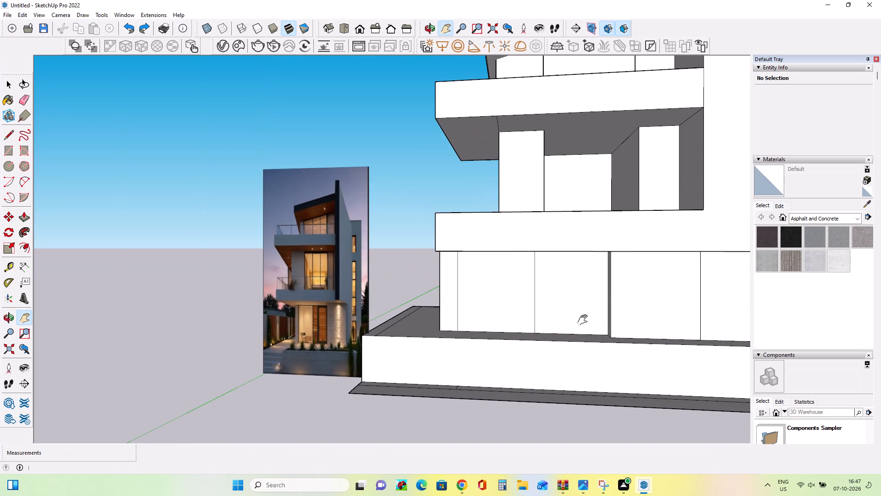
middle_click_drag(585, 320, 611, 326)
scroll(567, 314, "up", 2)
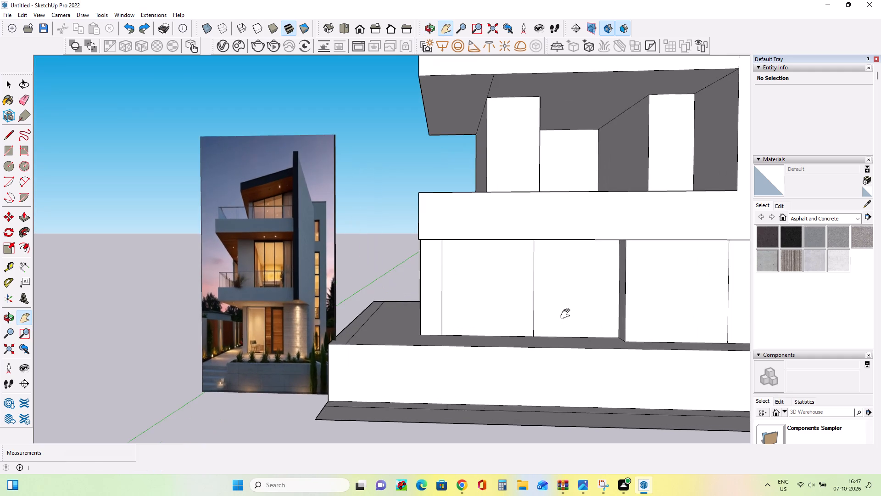
scroll(567, 314, "down", 2)
middle_click_drag(303, 332, 344, 330)
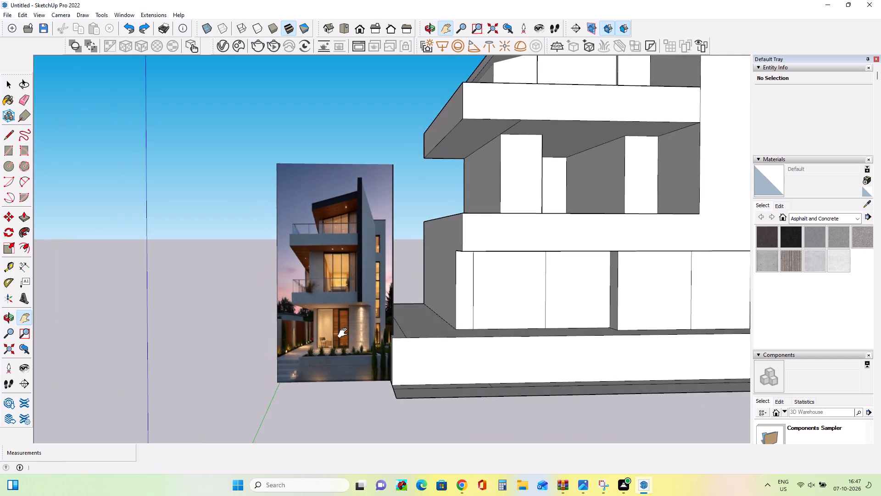
scroll(340, 336, "up", 7)
scroll(336, 329, "down", 3)
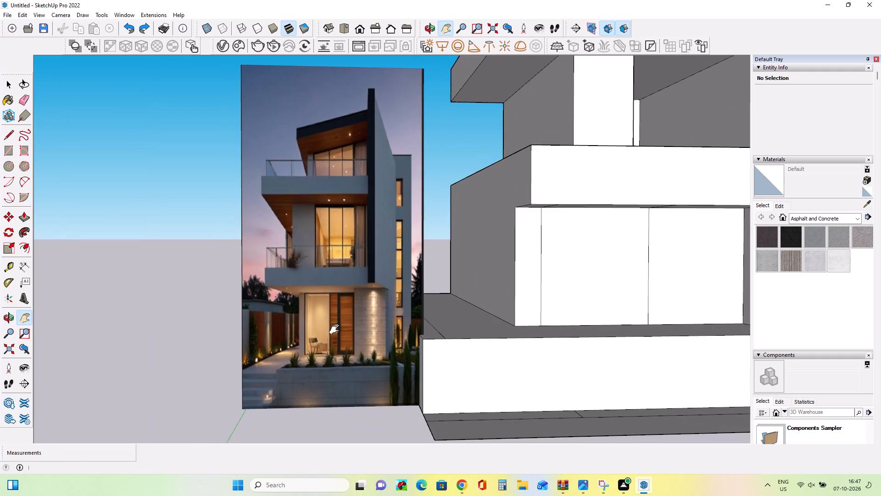
scroll(336, 329, "down", 7)
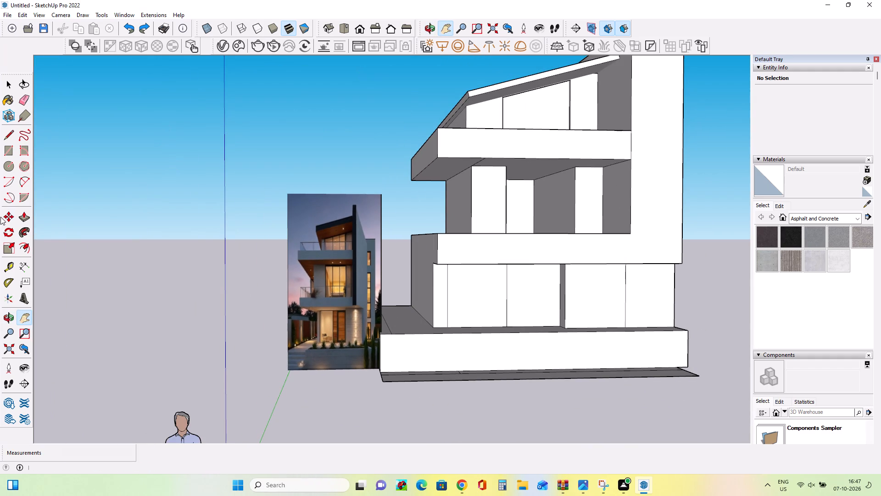
Push the two ground-floor front panels between the narrow corner post and the projecting wall back about 5' 7 3/4".
left_click(22, 215)
scroll(456, 291, "up", 4)
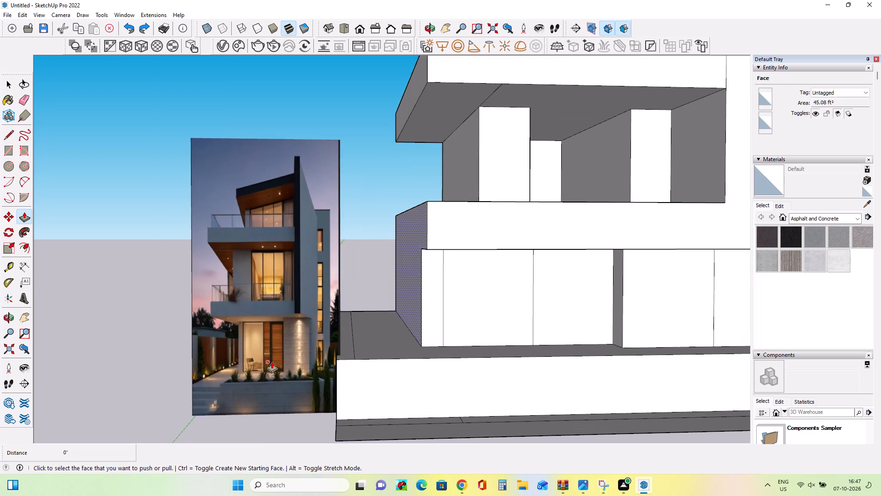
scroll(272, 361, "up", 9)
scroll(272, 361, "down", 15)
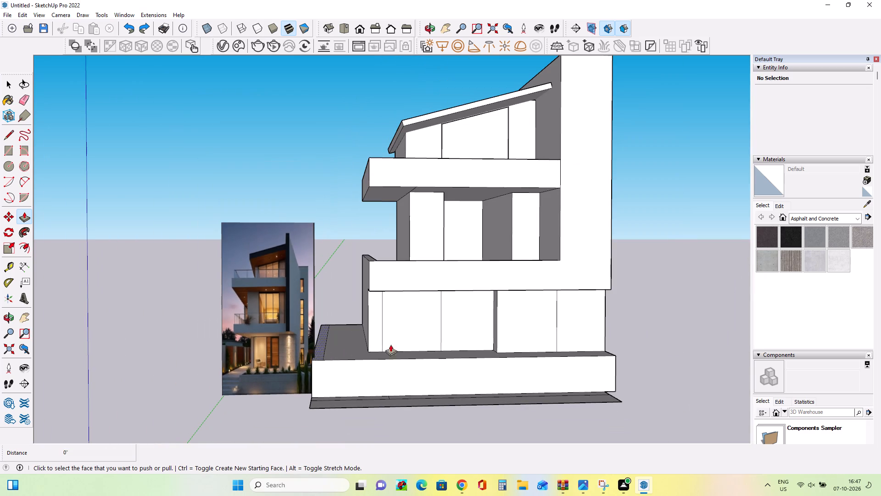
left_click(452, 319)
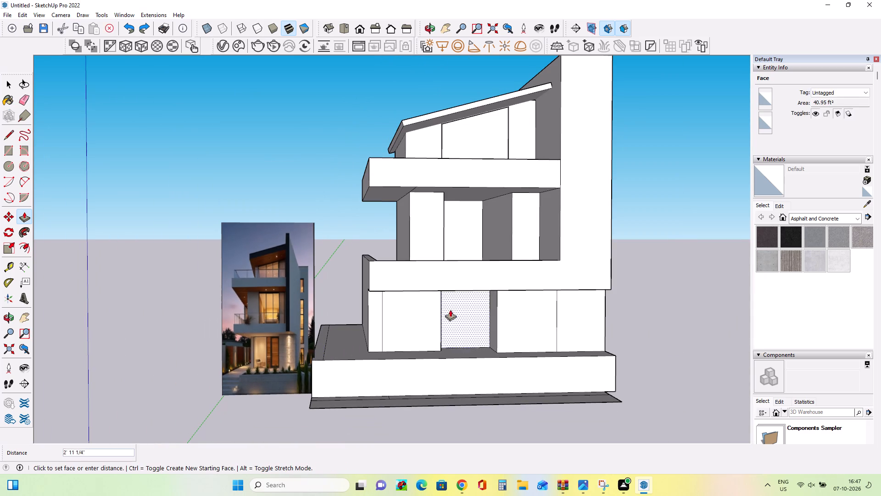
left_click(450, 304)
left_click(434, 321)
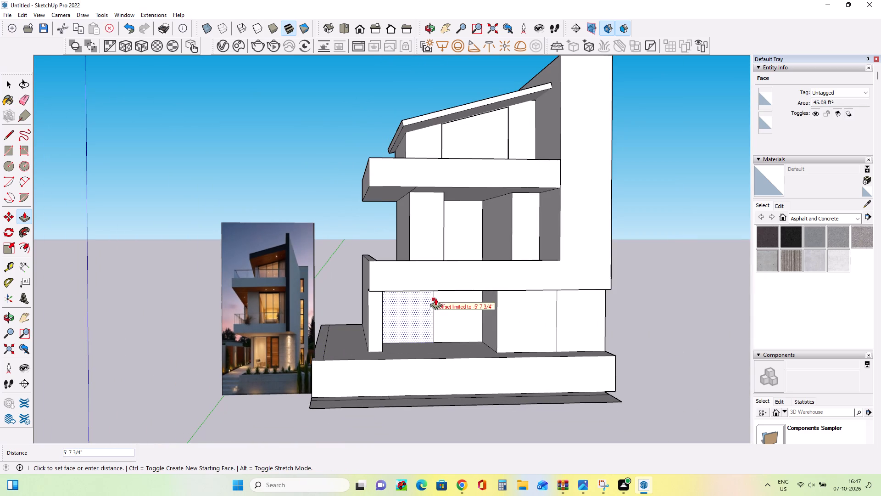
left_click(446, 299)
Erase the vertical line dividing the two recessed ground-floor panels.
middle_click_drag(457, 335, 425, 338)
scroll(427, 339, "up", 8)
scroll(431, 337, "down", 7)
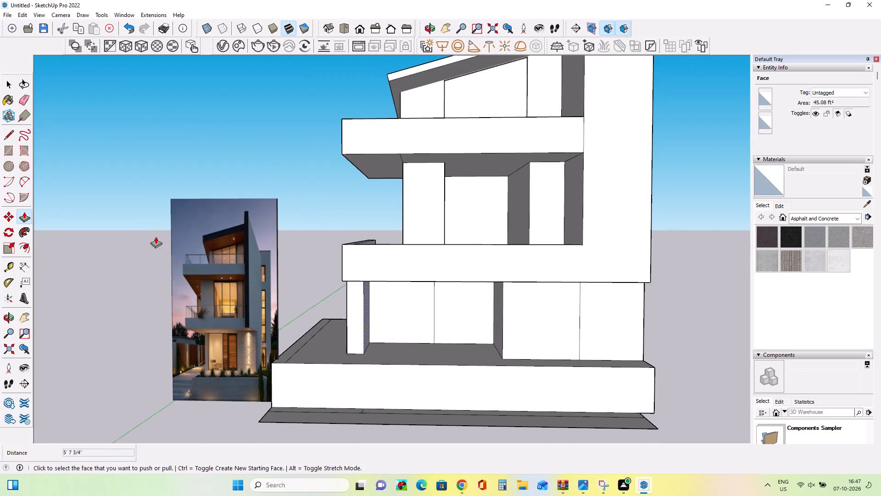
left_click(24, 101)
left_click(435, 310)
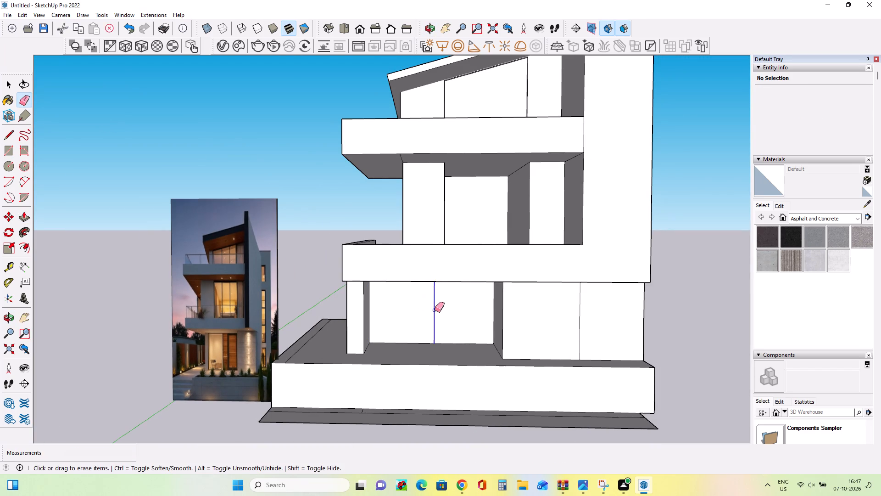
Examine the recessed ground-floor entrance, corner post and projecting wall from several angles.
scroll(467, 325, "down", 7)
scroll(468, 351, "up", 7)
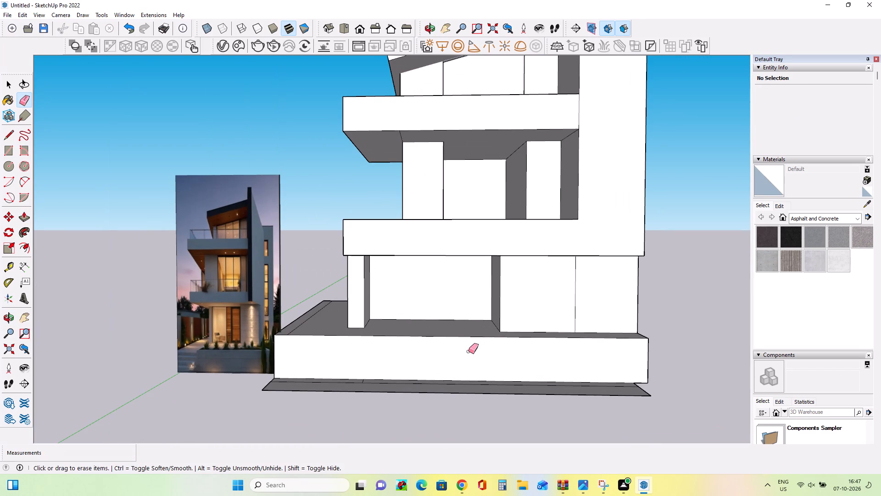
middle_click_drag(475, 340, 452, 352)
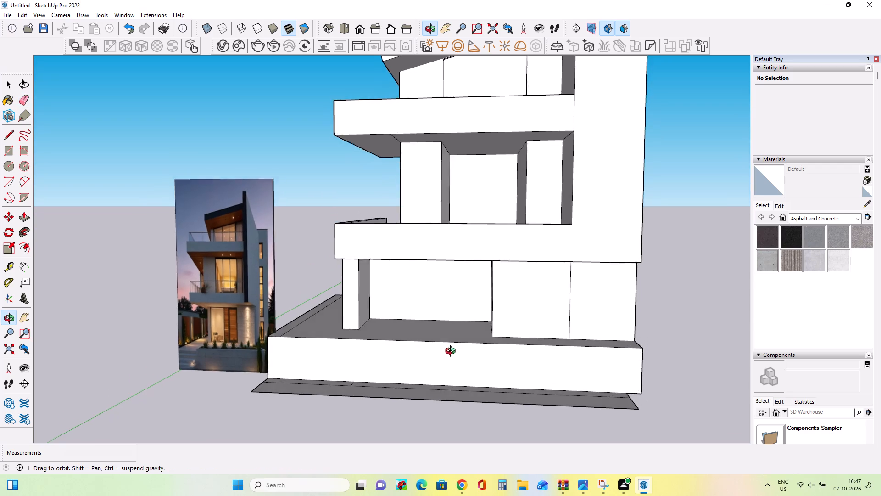
middle_click_drag(452, 352, 453, 367)
scroll(500, 317, "up", 3)
scroll(501, 316, "down", 2)
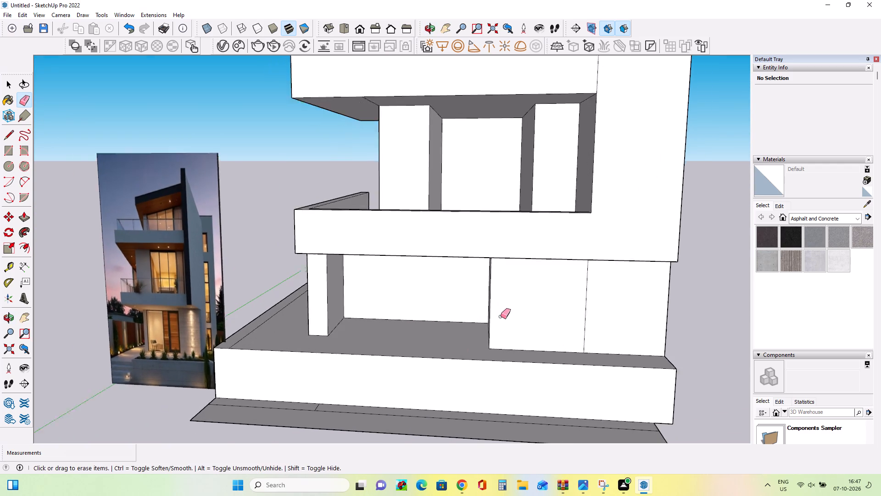
scroll(501, 316, "down", 4)
middle_click_drag(462, 297, 547, 298)
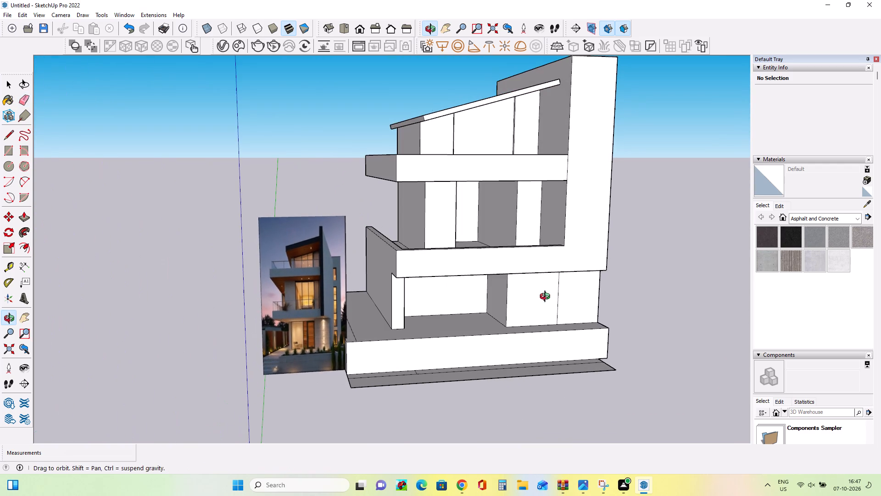
middle_click_drag(547, 298, 481, 298)
middle_click(481, 298)
middle_click_drag(513, 300, 494, 300)
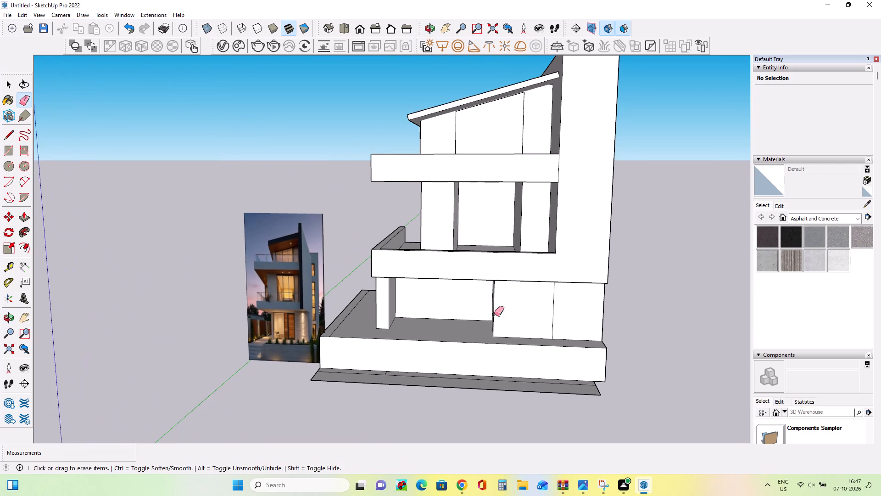
Examine the entrance, planter, front steps and side fence in the placed reference image.
scroll(263, 352, "up", 6)
scroll(263, 352, "down", 1)
scroll(263, 352, "up", 9)
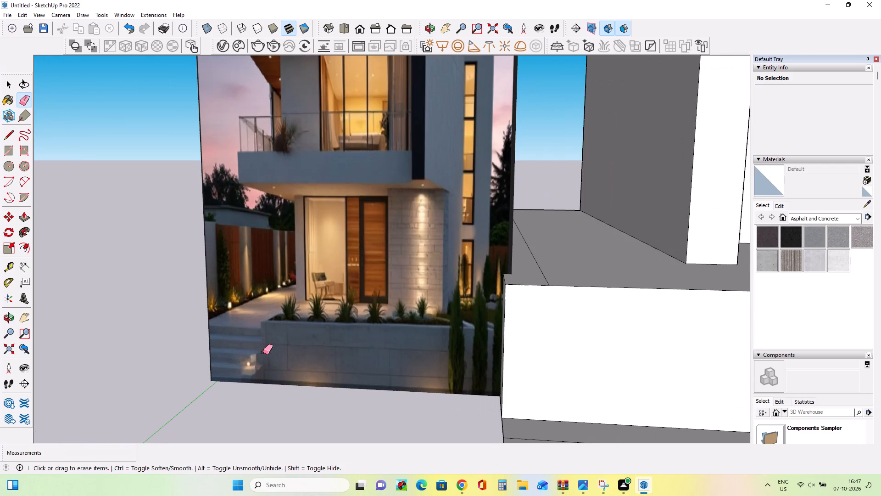
scroll(263, 352, "down", 18)
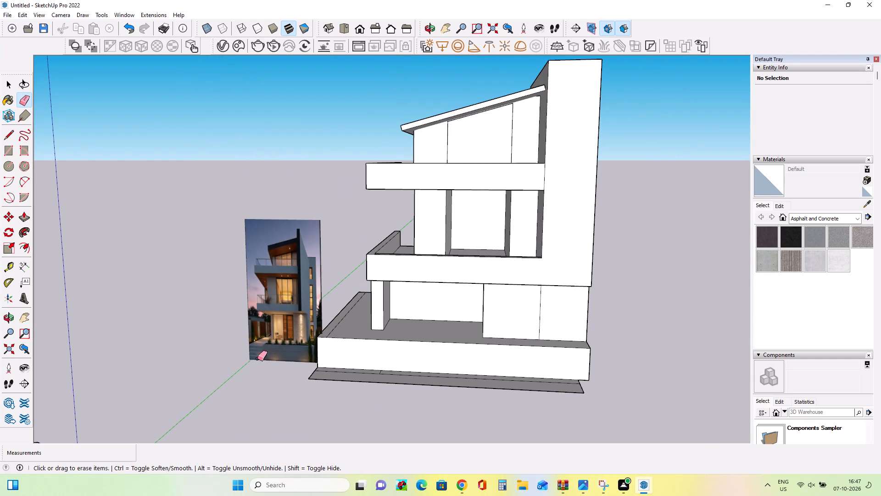
scroll(256, 356, "up", 15)
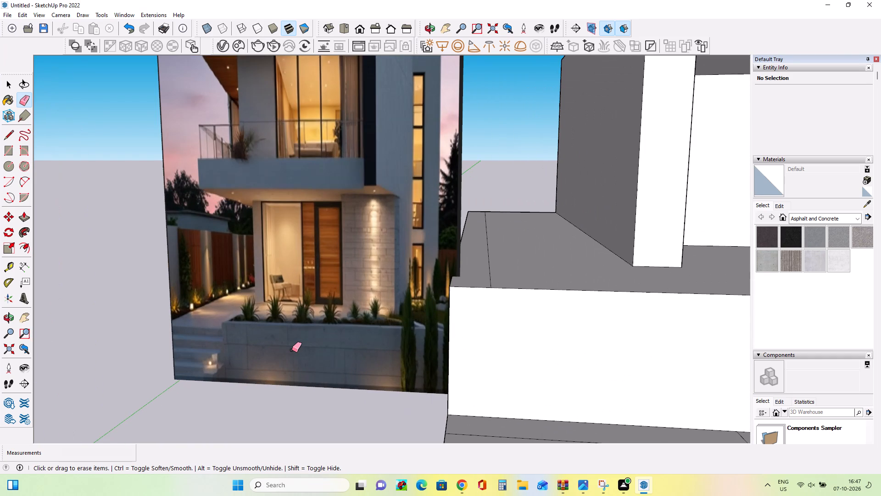
scroll(292, 350, "down", 8)
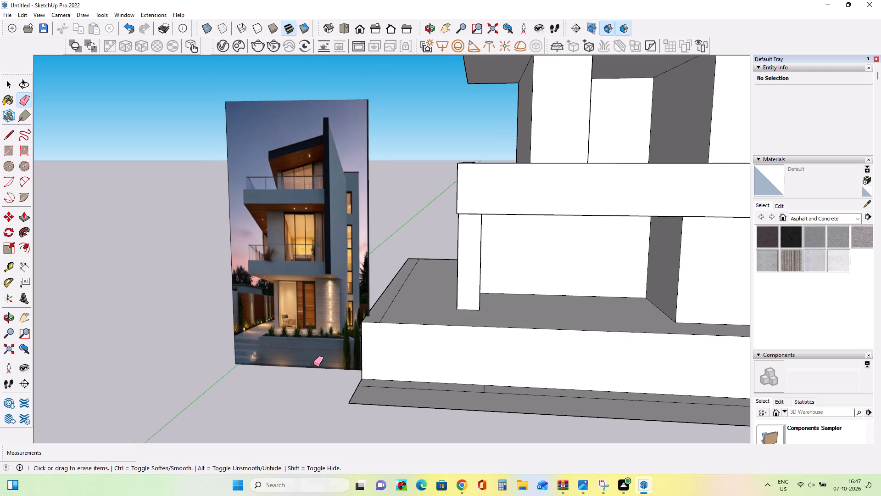
scroll(313, 364, "up", 5)
middle_click_drag(325, 353, 311, 347)
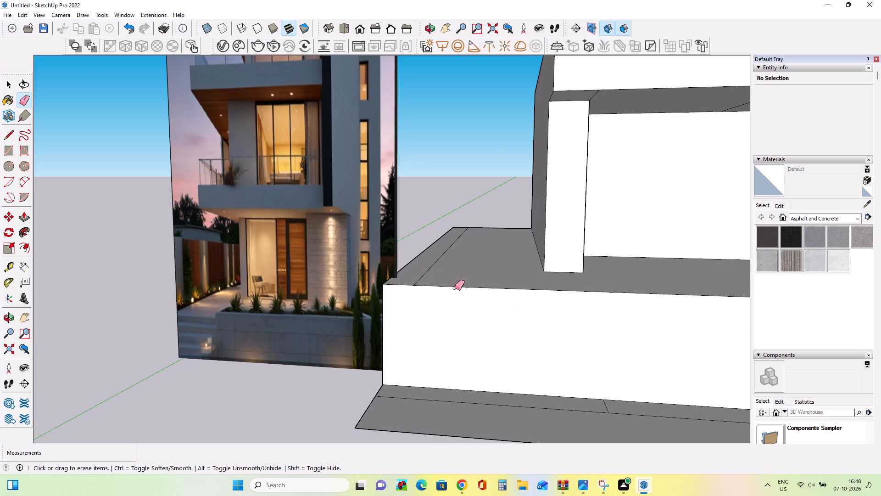
scroll(395, 287, "down", 8)
scroll(524, 290, "down", 10)
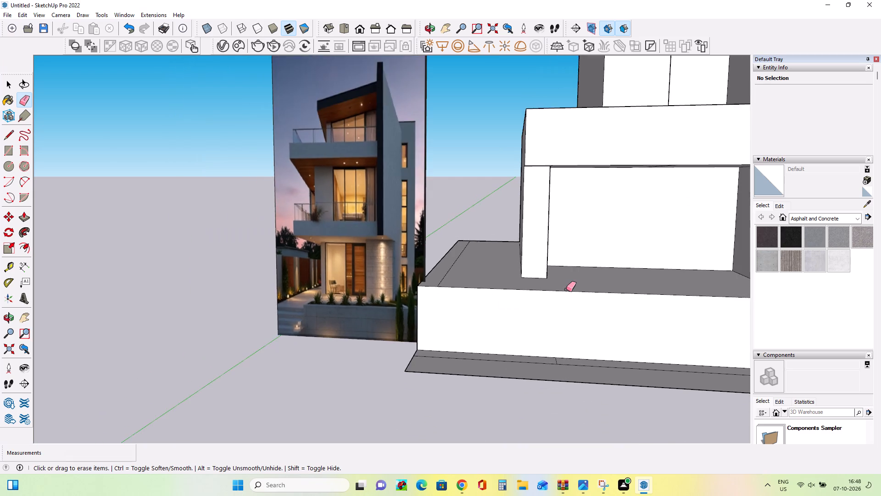
scroll(566, 289, "down", 2)
scroll(678, 304, "down", 4)
Compare the model's ground-floor terrace and front base wall with the planter and side path in the reference image.
left_click(22, 320)
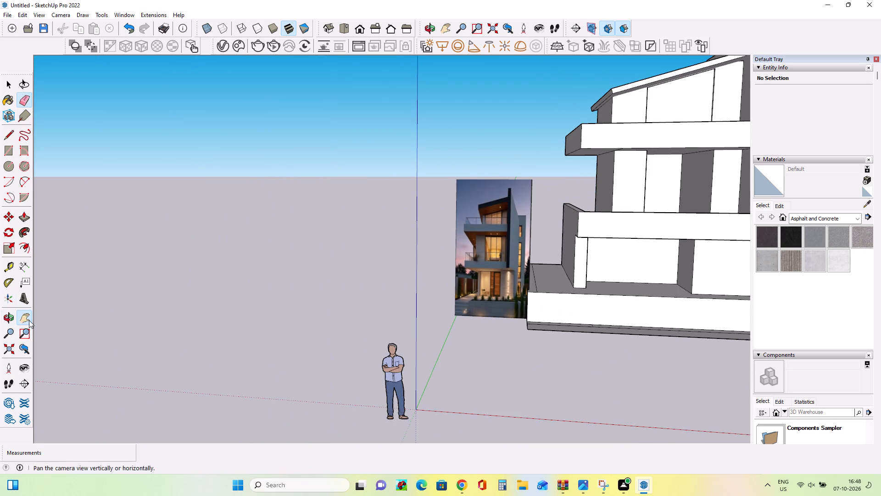
left_click_drag(719, 269, 538, 291)
scroll(595, 256, "up", 4)
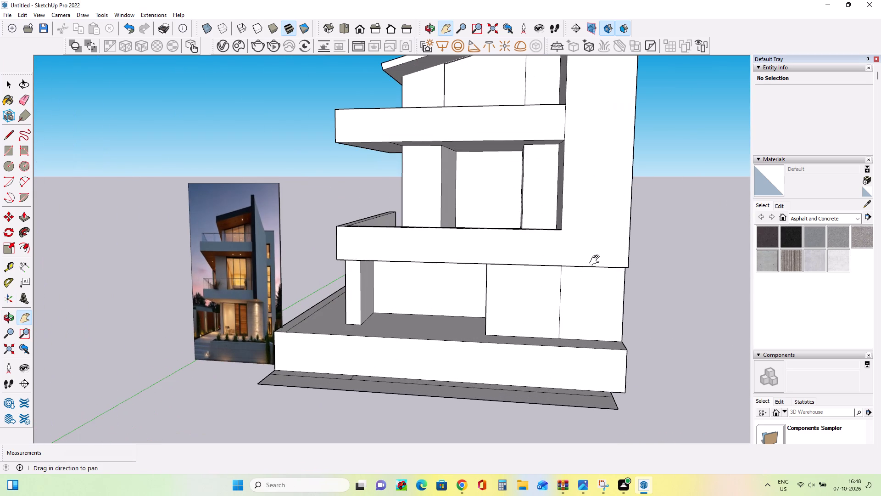
middle_click_drag(658, 308, 660, 336)
scroll(234, 380, "up", 1)
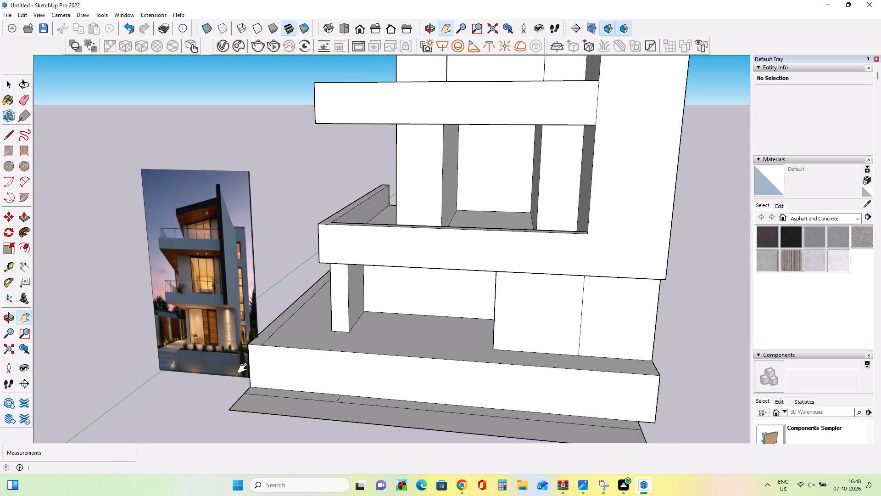
middle_click_drag(268, 378, 345, 396)
scroll(210, 386, "up", 4)
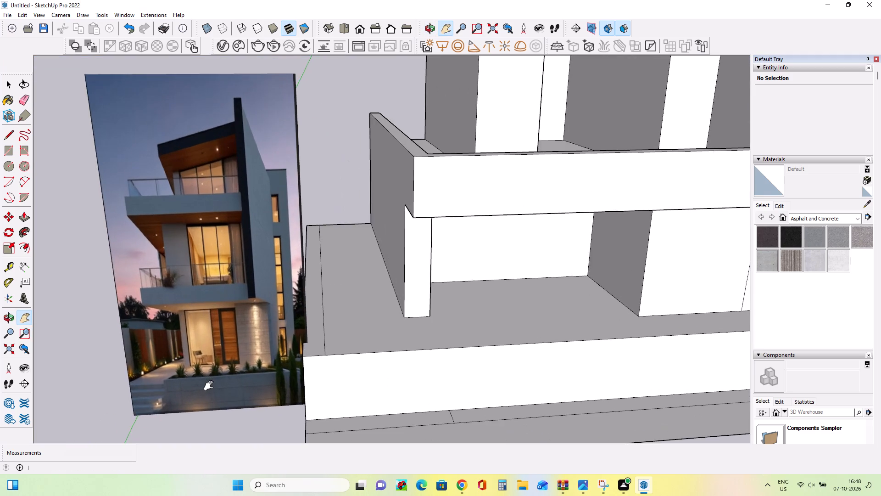
scroll(211, 386, "up", 4)
scroll(204, 368, "down", 9)
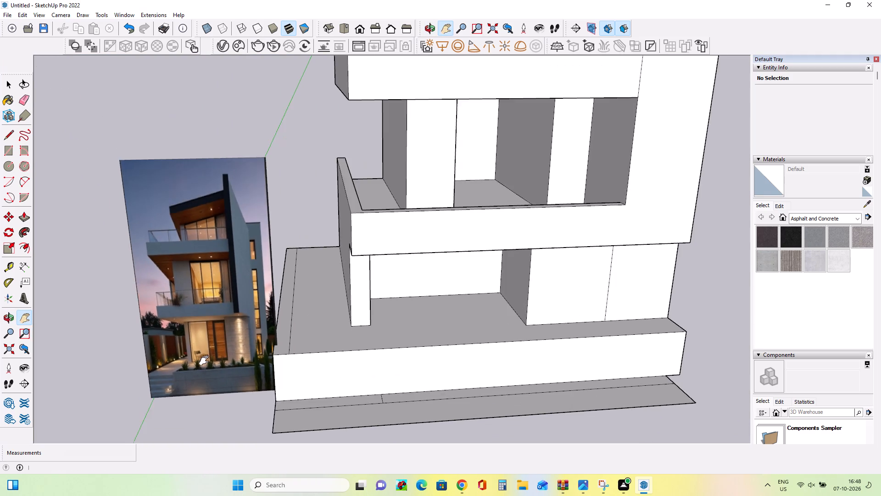
scroll(206, 361, "down", 3)
middle_click_drag(364, 361, 318, 357)
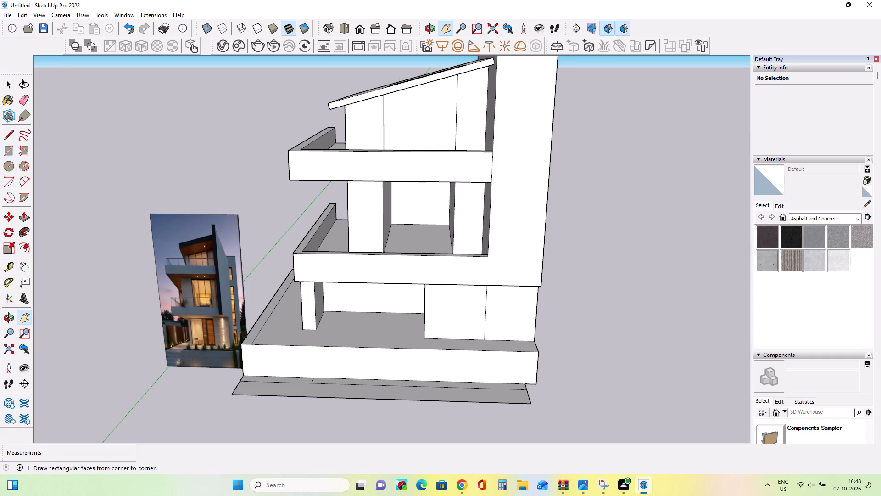
Push/Pull the narrow strip along the ground-floor terrace's outer side edge up about 5' 3 9/16" as a side wall.
left_click(20, 217)
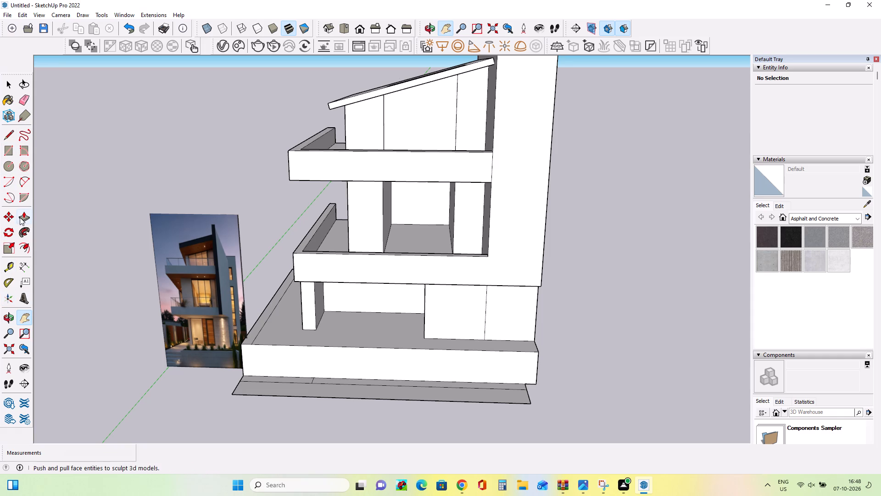
middle_click_drag(145, 340, 245, 301)
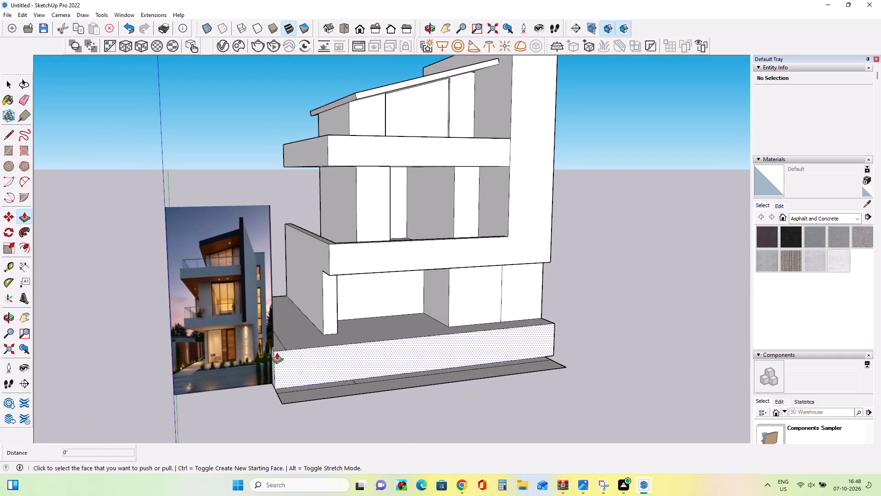
middle_click_drag(359, 341, 253, 369)
scroll(357, 342, "down", 1)
left_click(259, 331)
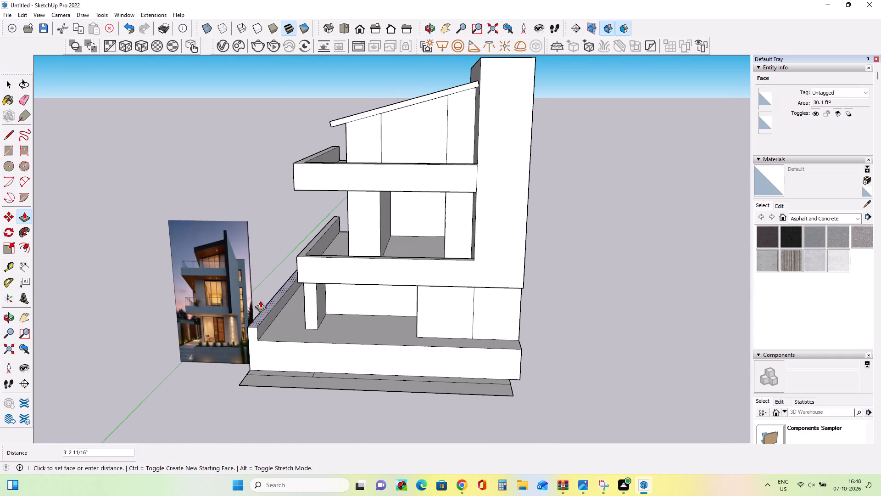
left_click(264, 289)
scroll(277, 364, "up", 1)
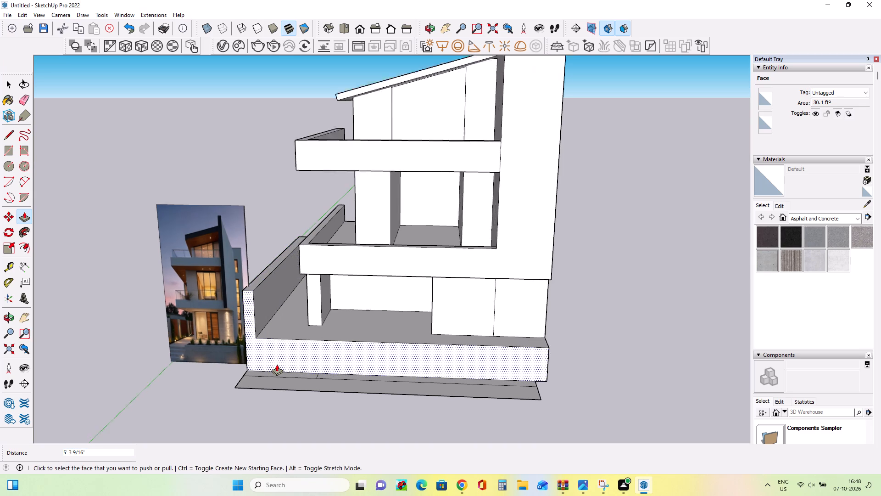
scroll(277, 364, "up", 2)
middle_click_drag(278, 364, 311, 364)
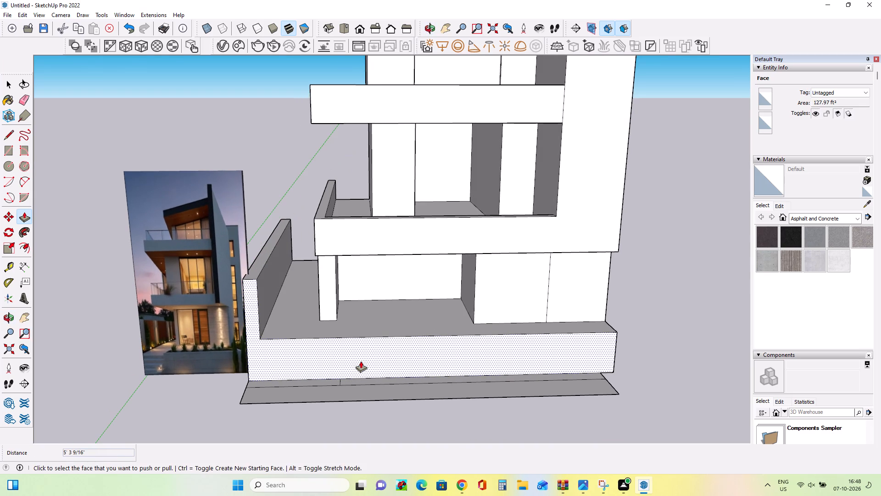
Compare the model's recessed ground-floor entrance with the glazing, wooden door and stone wall in the reference image.
middle_click_drag(413, 361, 366, 358)
scroll(379, 340, "down", 2)
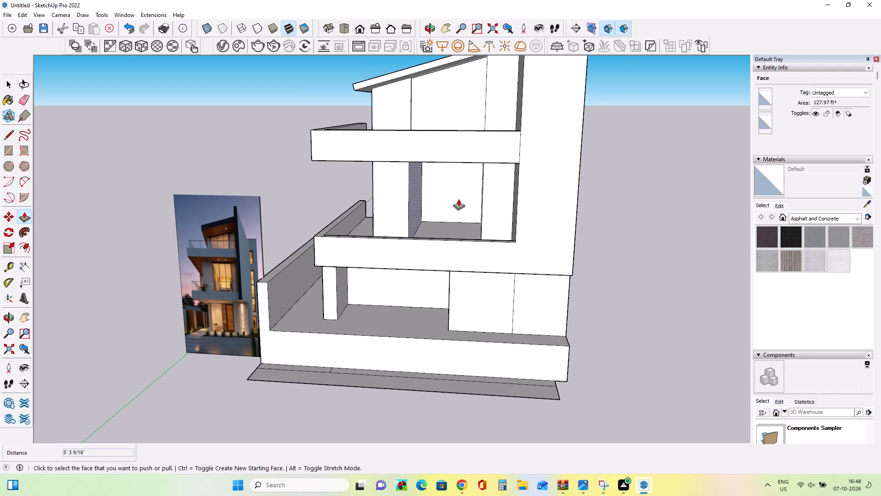
middle_click_drag(426, 329, 449, 299)
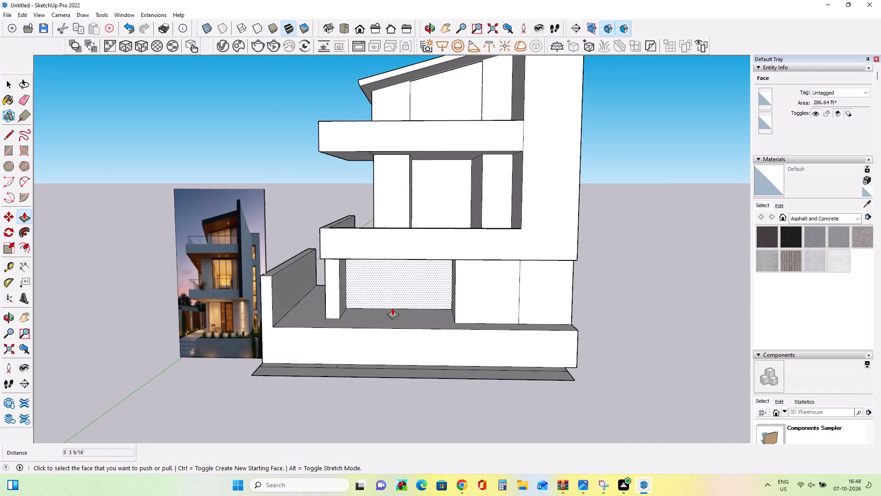
scroll(392, 308, "up", 3)
scroll(94, 333, "up", 8)
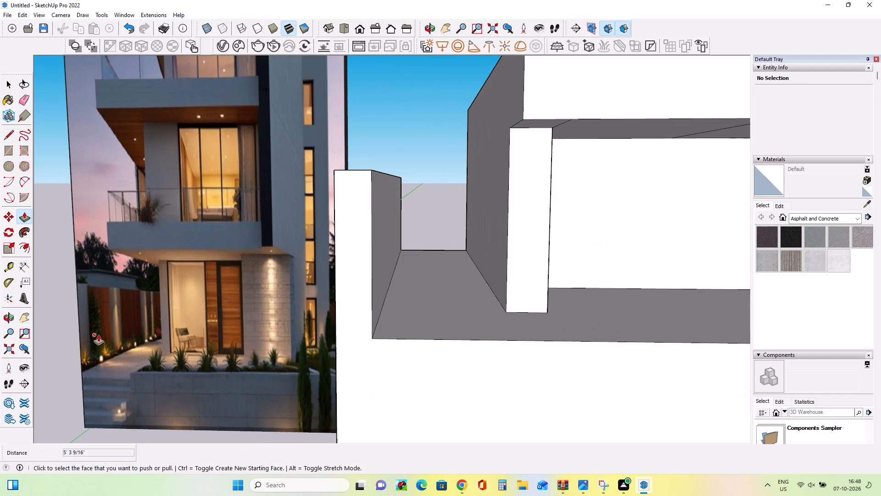
scroll(98, 334, "down", 15)
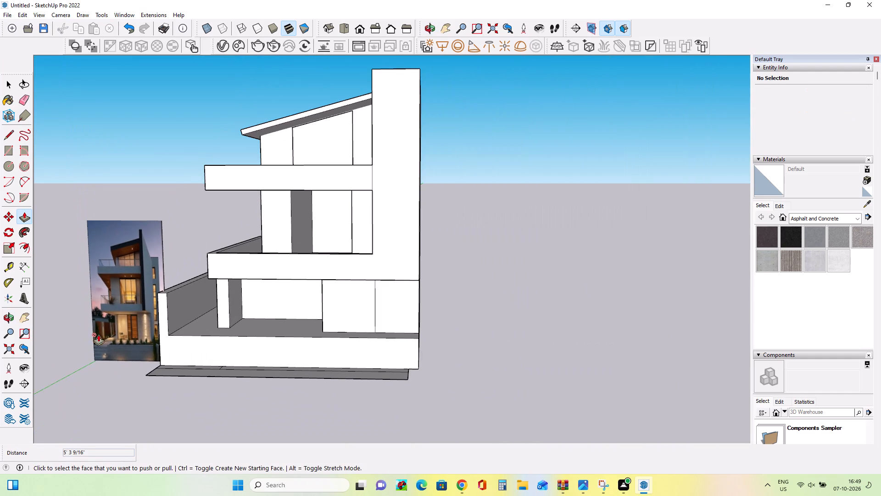
scroll(216, 332, "up", 4)
scroll(72, 337, "up", 4)
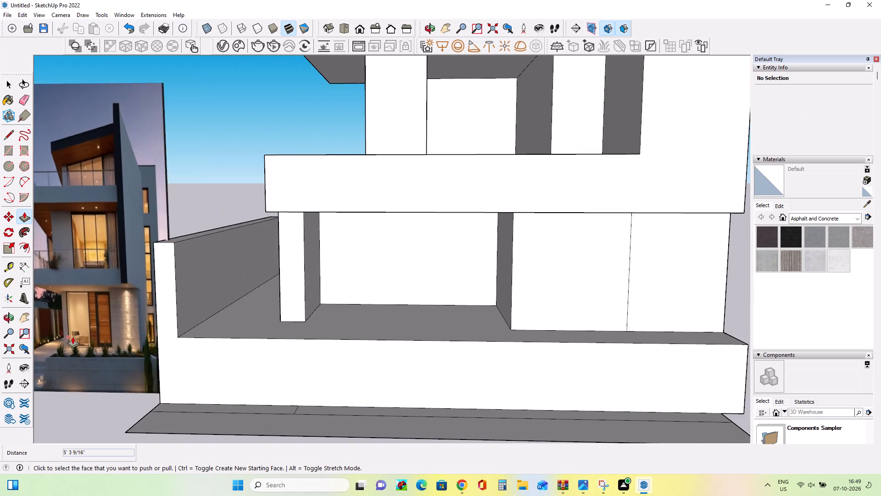
scroll(72, 337, "up", 9)
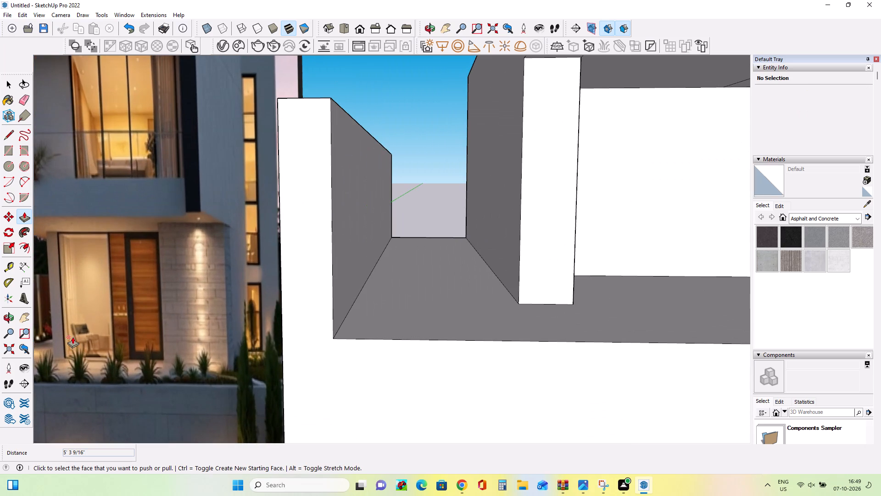
scroll(72, 337, "down", 13)
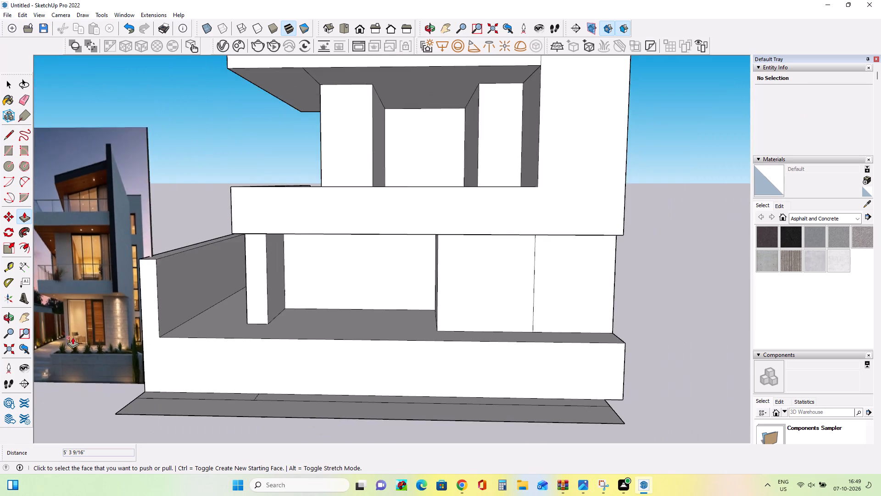
scroll(72, 337, "down", 3)
Draw a door rectangle about 6' 2 1/2" by 6' 11 1/8" on the recessed entrance's back wall, beside the projecting wall.
left_click(10, 154)
middle_click_drag(262, 344, 278, 306)
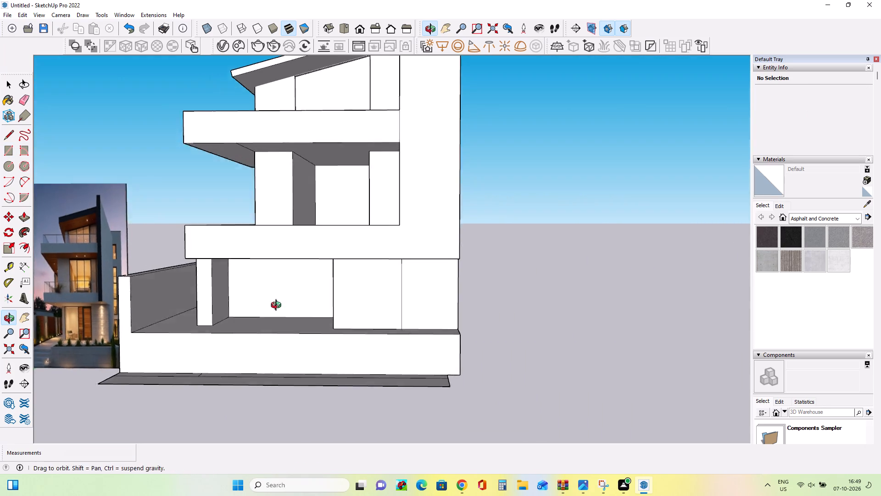
middle_click_drag(278, 306, 291, 280)
scroll(292, 280, "up", 4)
middle_click_drag(297, 304, 299, 354)
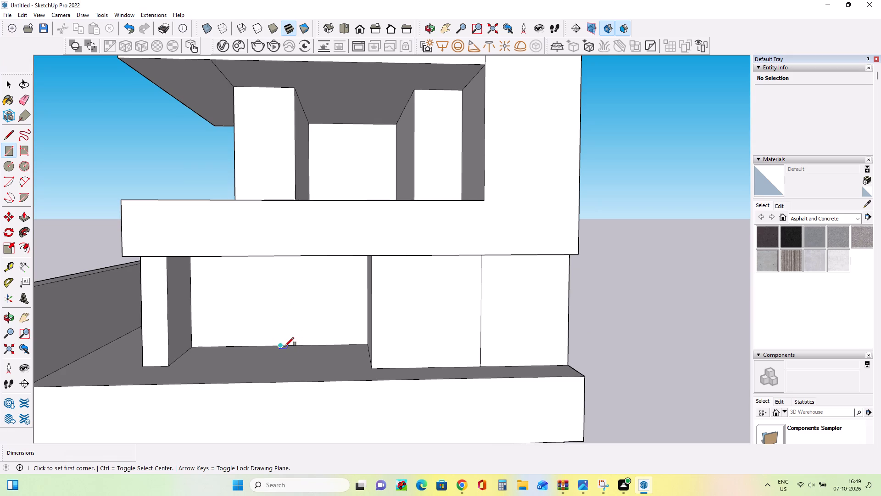
left_click(285, 346)
middle_click_drag(357, 275, 358, 248)
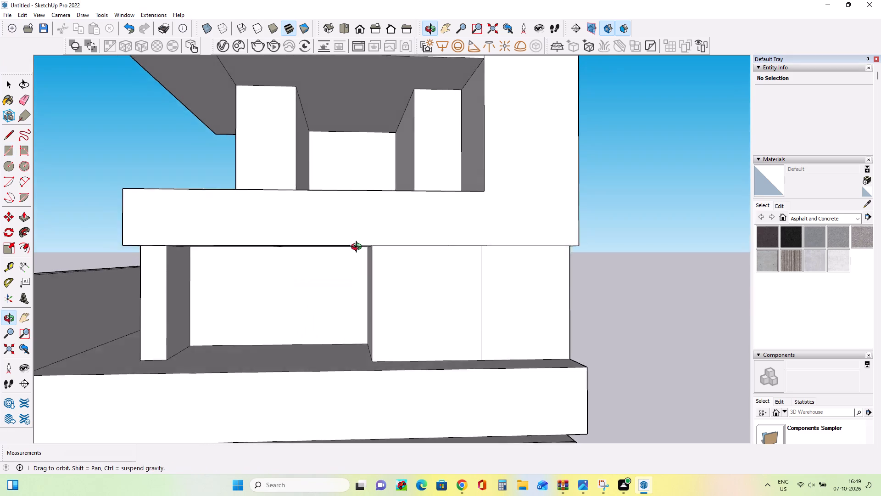
middle_click_drag(358, 248, 366, 214)
left_click(369, 241)
Paint the entrance door rectangle with the Wood Floor material from the Wood collection.
middle_click_drag(358, 293, 358, 296)
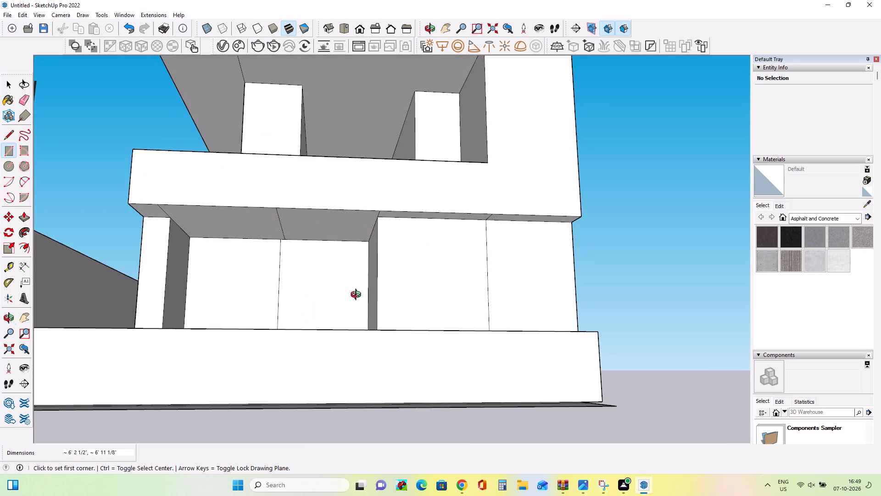
middle_click_drag(358, 296, 342, 363)
left_click(812, 218)
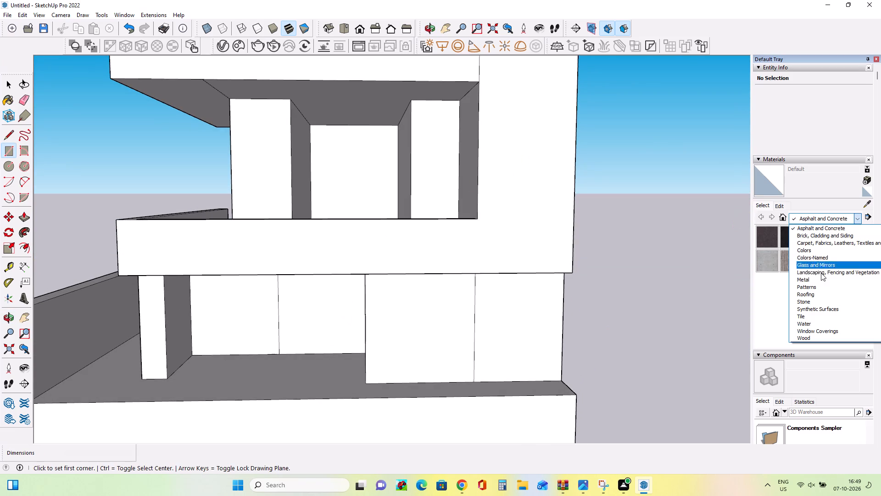
left_click(827, 339)
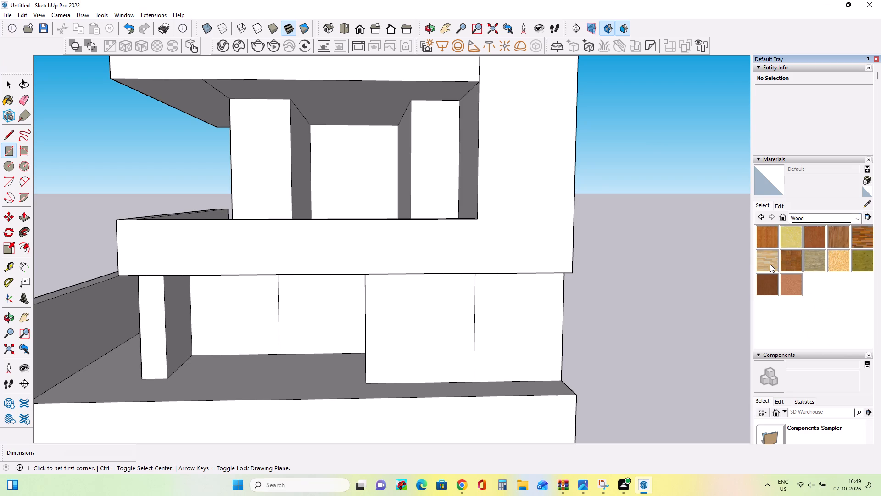
left_click(841, 240)
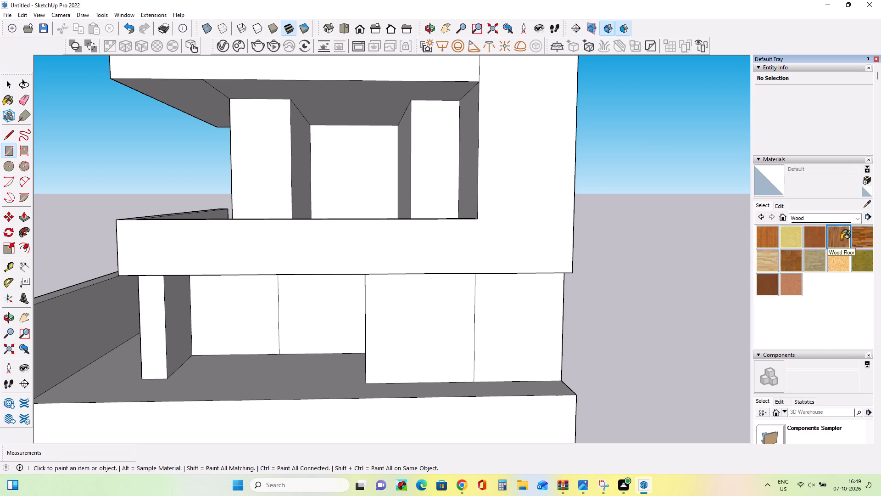
left_click(337, 313)
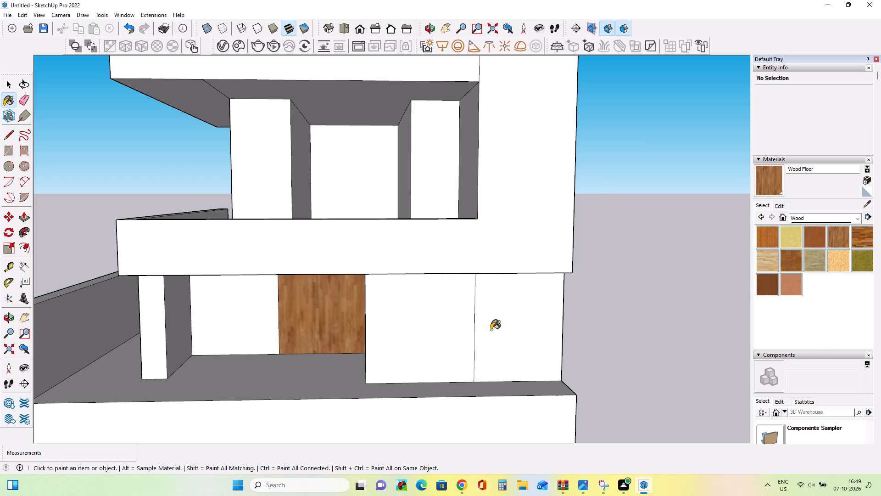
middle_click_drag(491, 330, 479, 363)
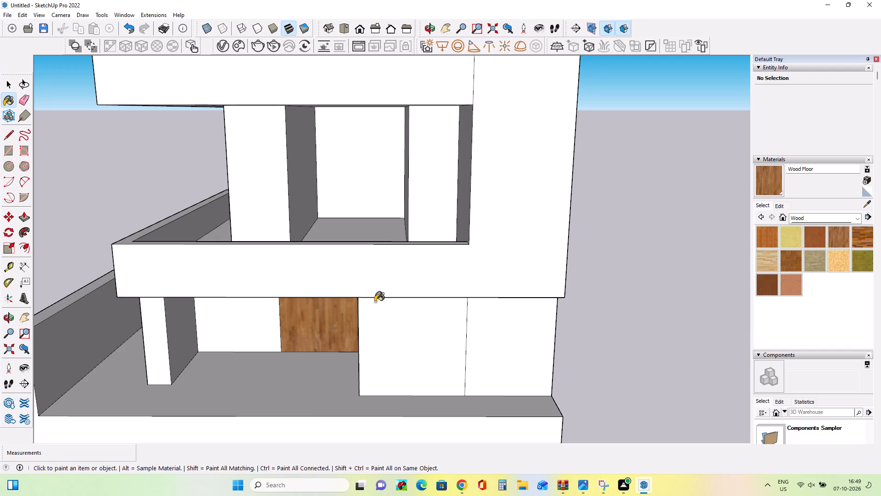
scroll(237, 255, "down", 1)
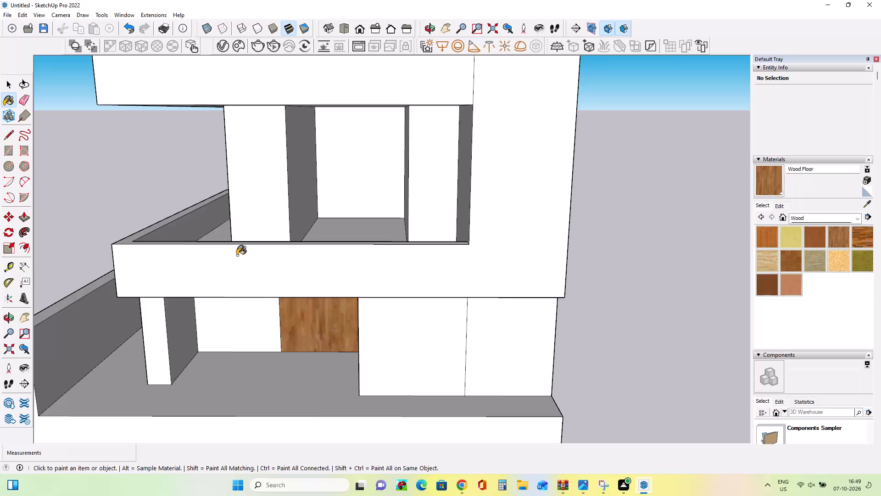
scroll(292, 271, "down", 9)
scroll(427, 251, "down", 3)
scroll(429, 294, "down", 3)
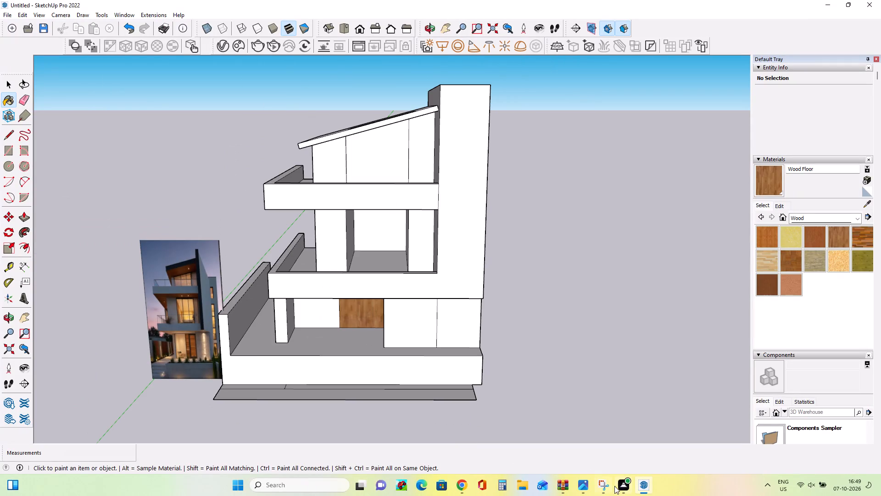
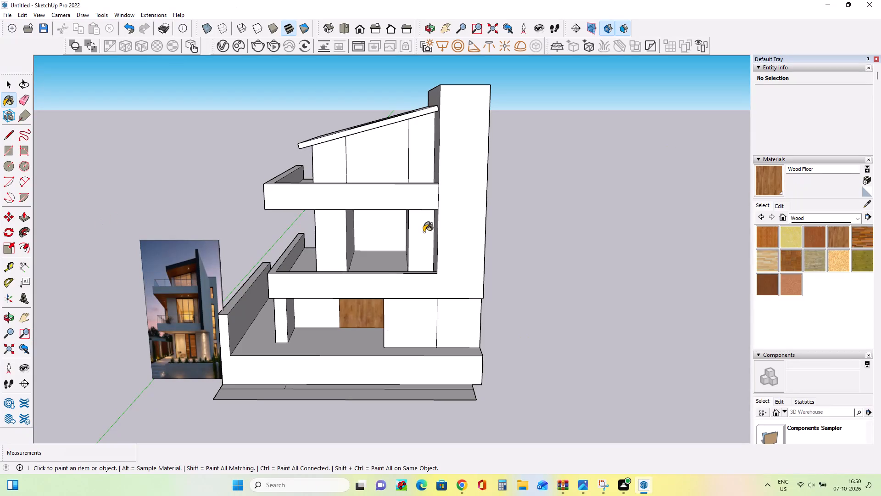
Import the Group_127 (1) model from the Downloads folder and place it in the empty space beside the building.
middle_click_drag(408, 219, 424, 213)
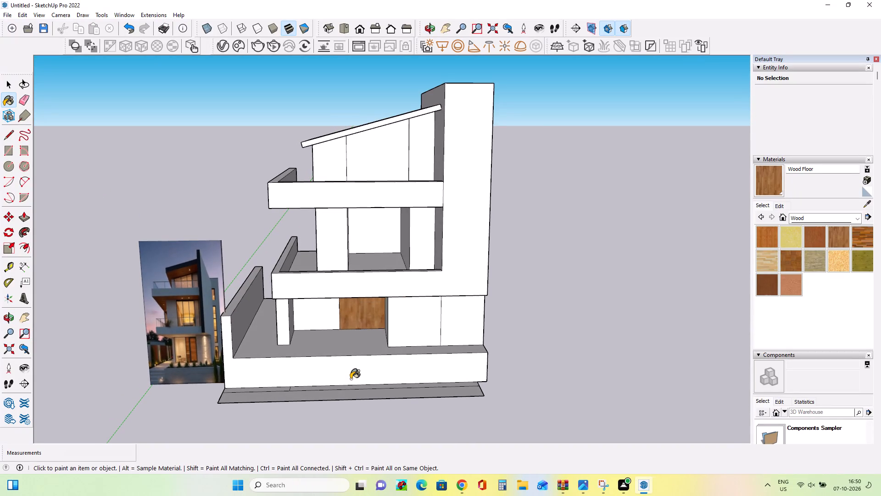
scroll(345, 373, "up", 3)
middle_click_drag(314, 353, 335, 343)
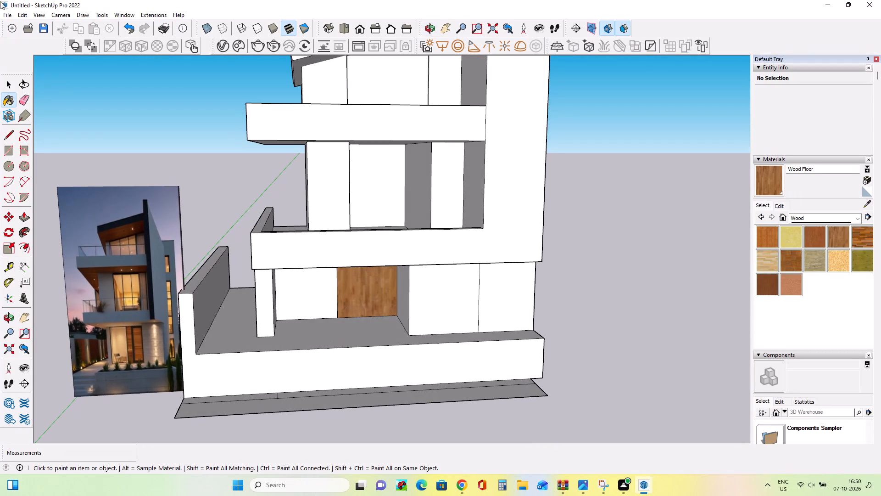
left_click(7, 15)
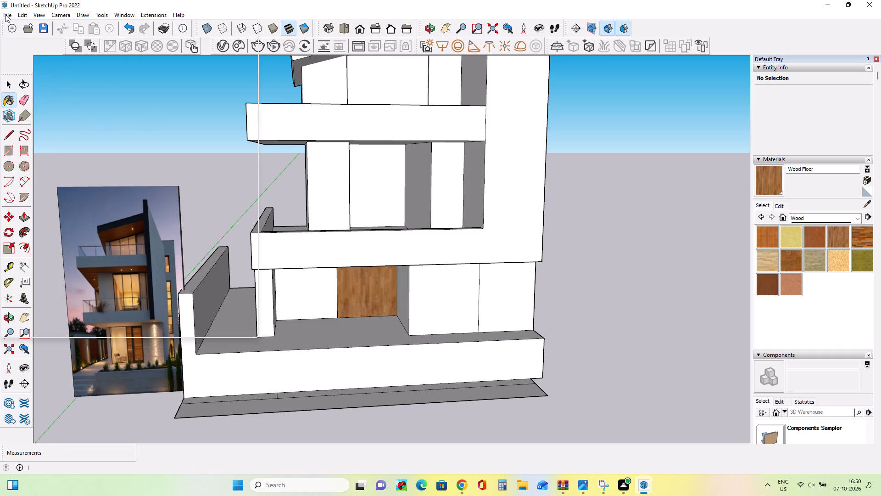
left_click(53, 172)
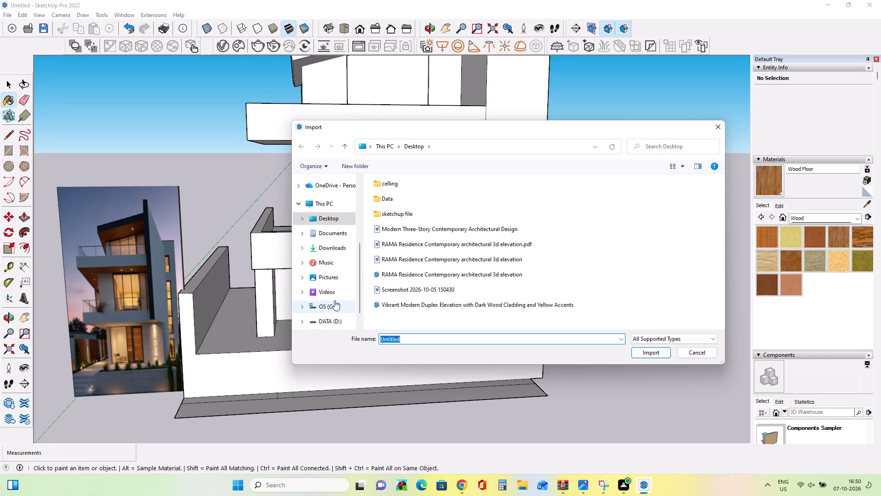
scroll(335, 302, "down", 10)
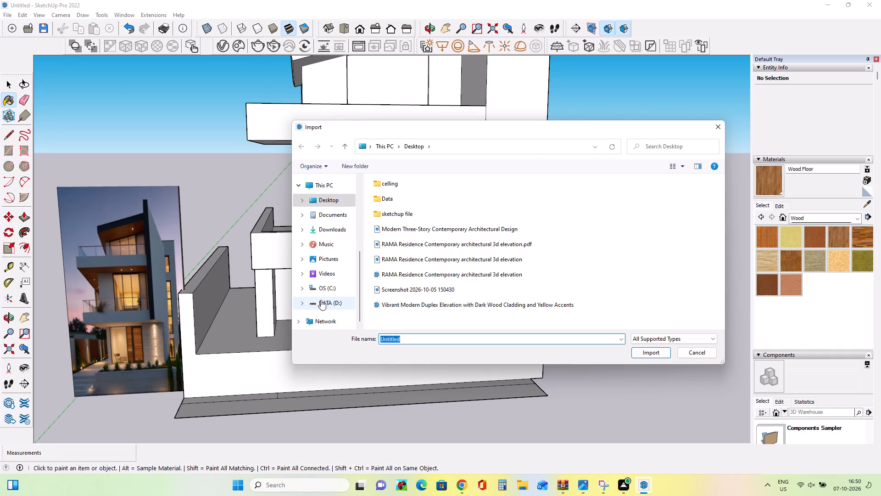
scroll(332, 303, "down", 3)
scroll(333, 306, "up", 3)
left_click(335, 275)
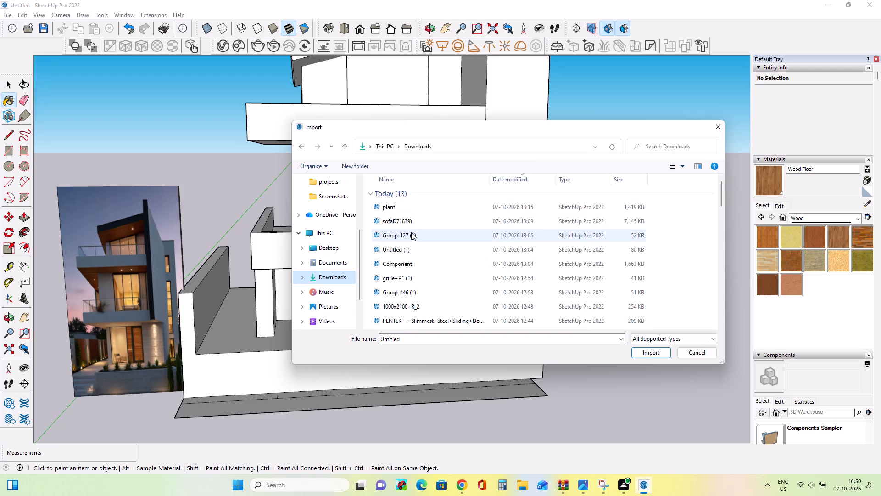
left_click(411, 232)
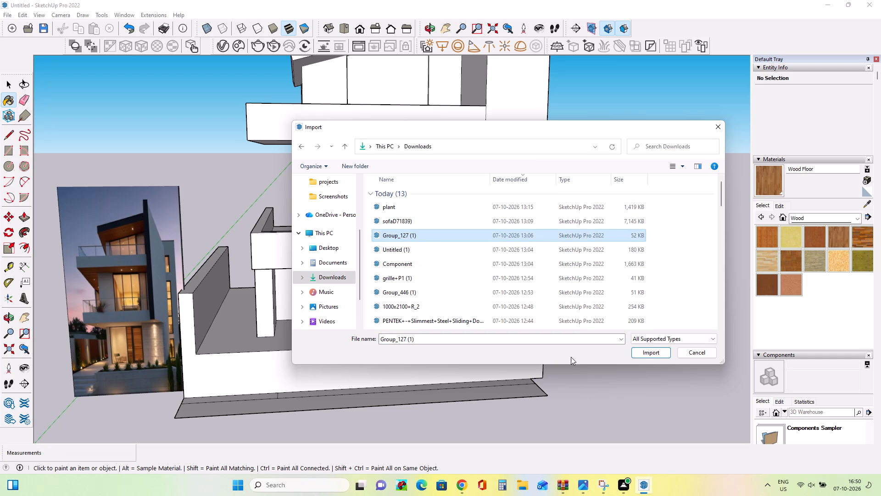
left_click(653, 350)
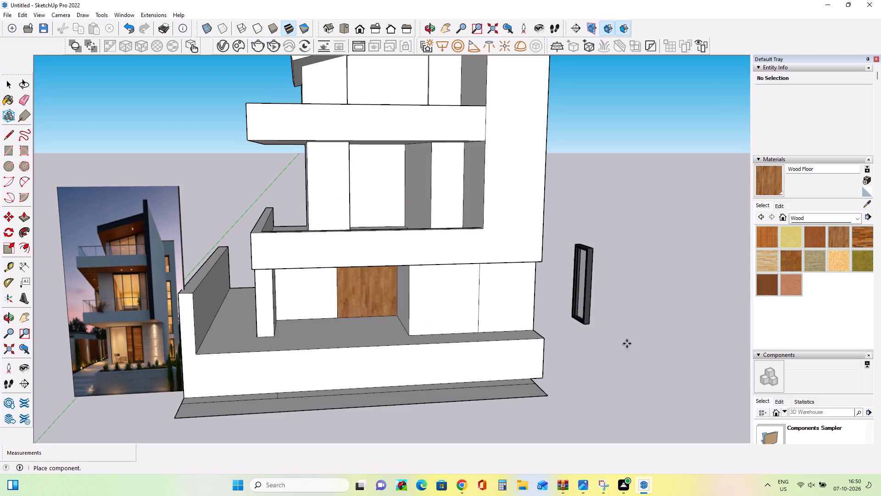
left_click(669, 324)
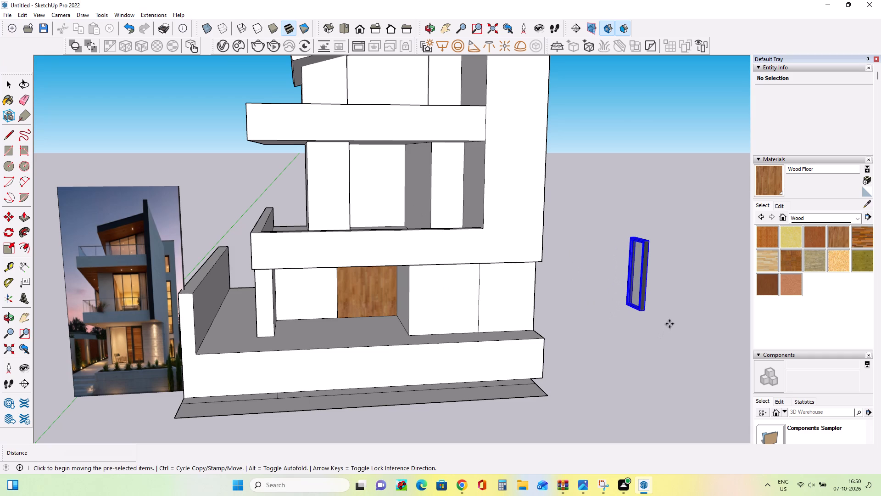
Import the Untitled (1) window model from the Downloads folder and place it beside the building.
left_click(8, 17)
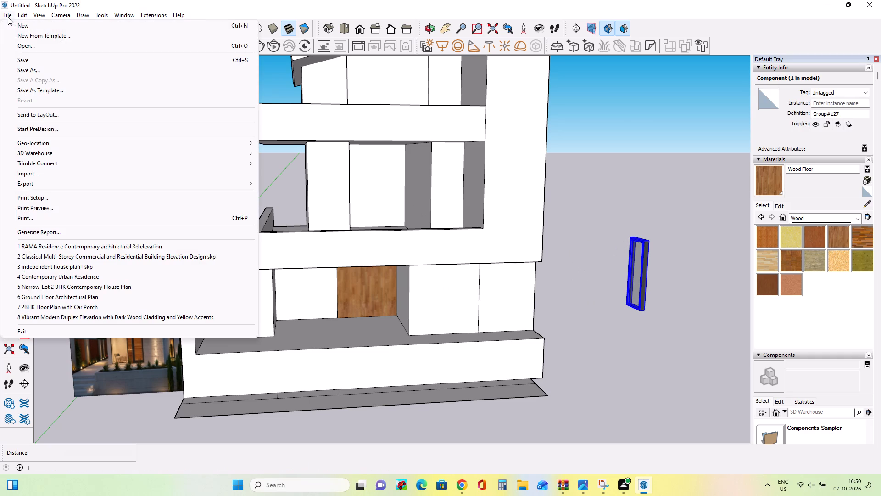
left_click(41, 172)
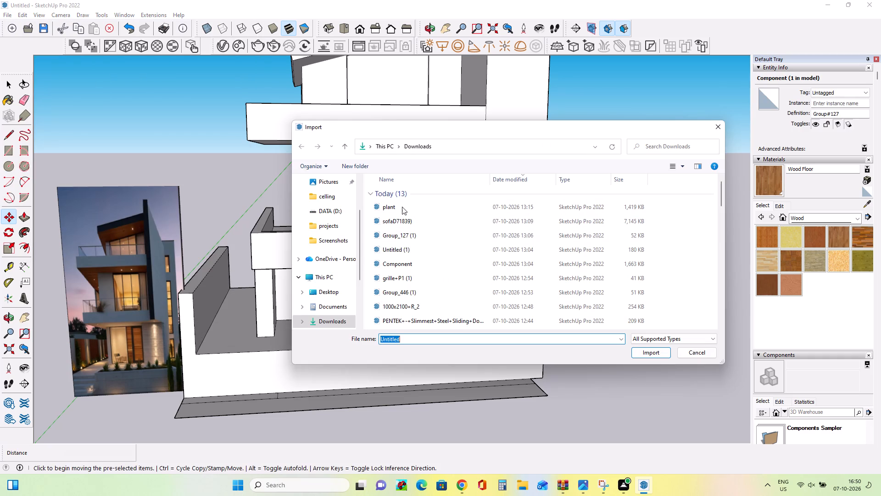
left_click(405, 251)
left_click(641, 353)
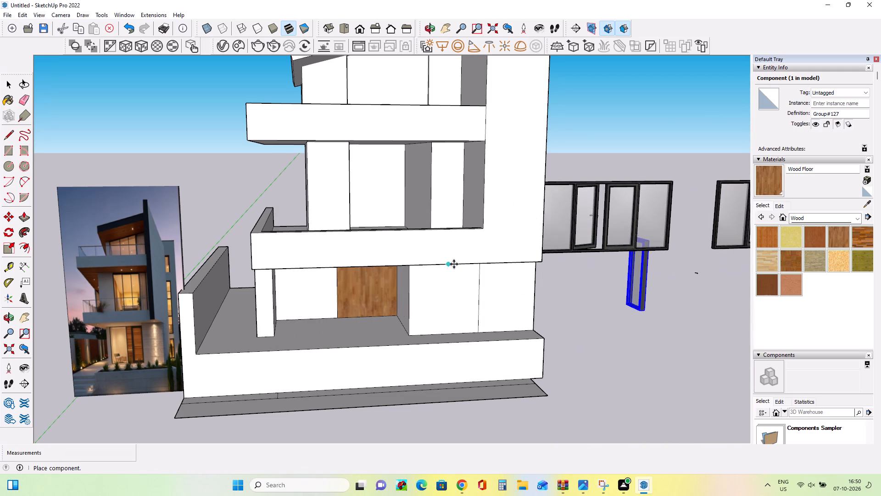
scroll(455, 262, "down", 9)
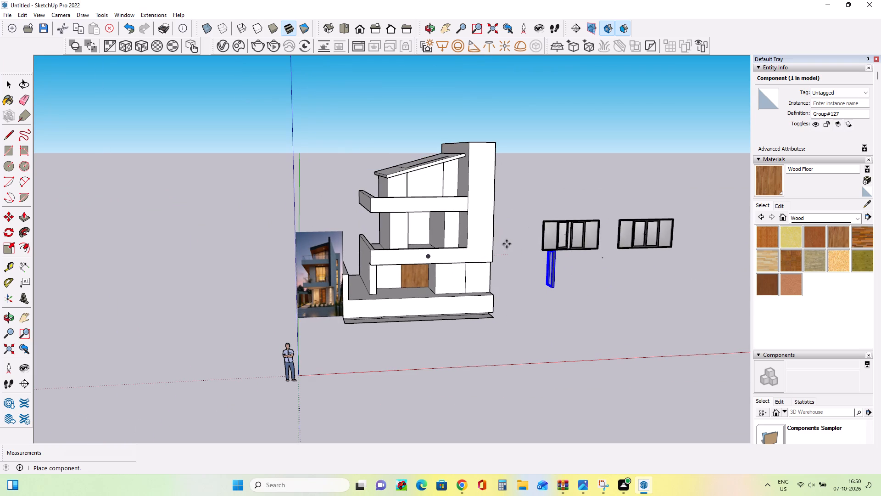
left_click(508, 242)
Explode the imported Untitled (1) component into its separate window units.
scroll(598, 238, "up", 4)
middle_click_drag(614, 246, 612, 246)
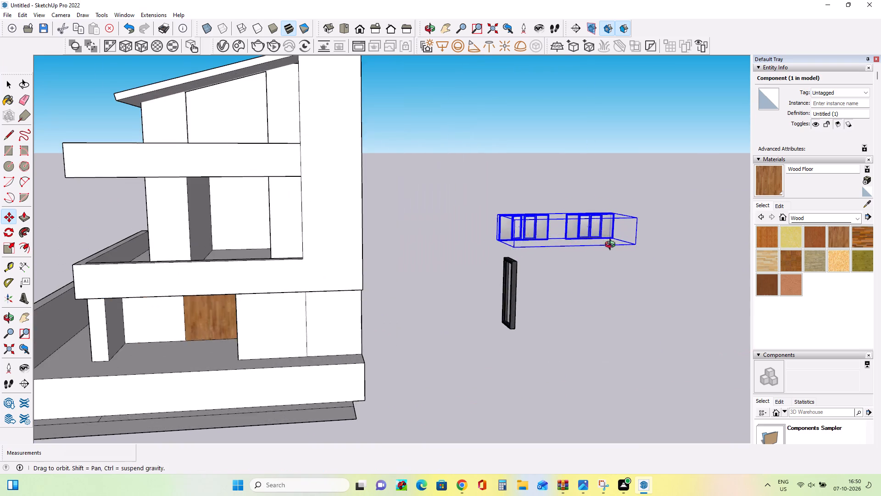
middle_click_drag(612, 246, 585, 248)
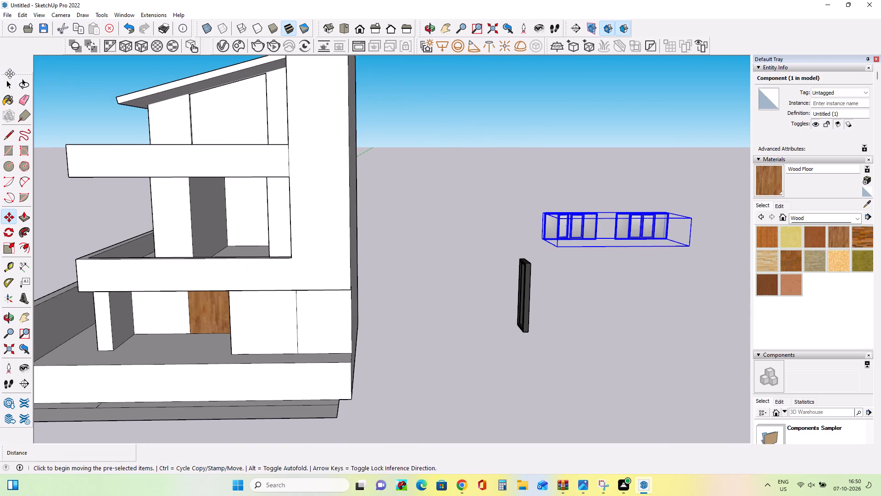
left_click(8, 83)
right_click(616, 226)
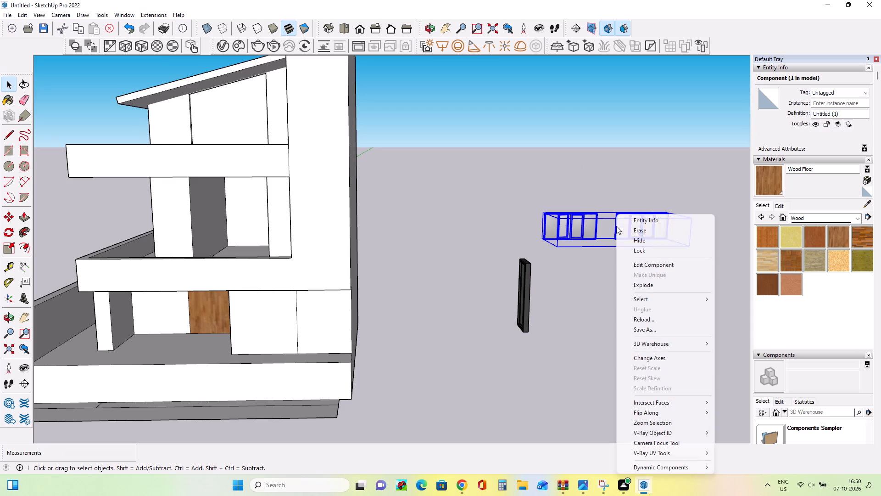
left_click(654, 287)
Make the glazed window unit nearest the building a unique component.
middle_click_drag(632, 215, 632, 272)
left_click(632, 142)
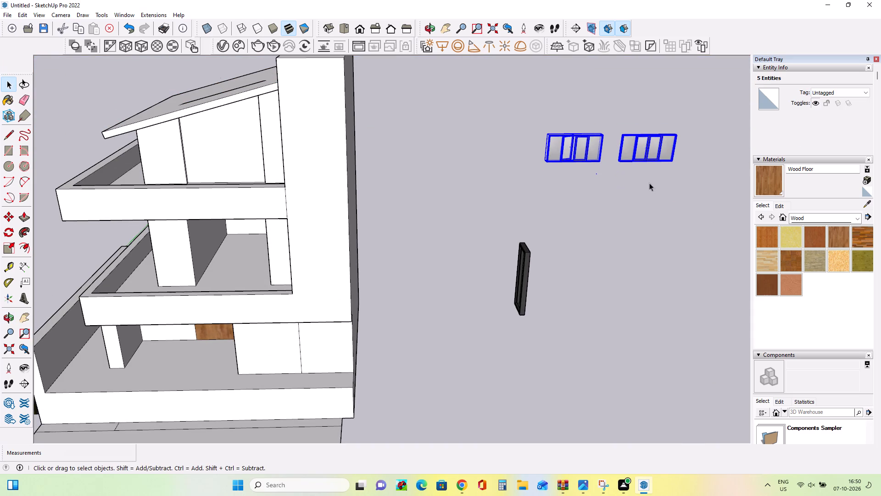
scroll(623, 191, "down", 3)
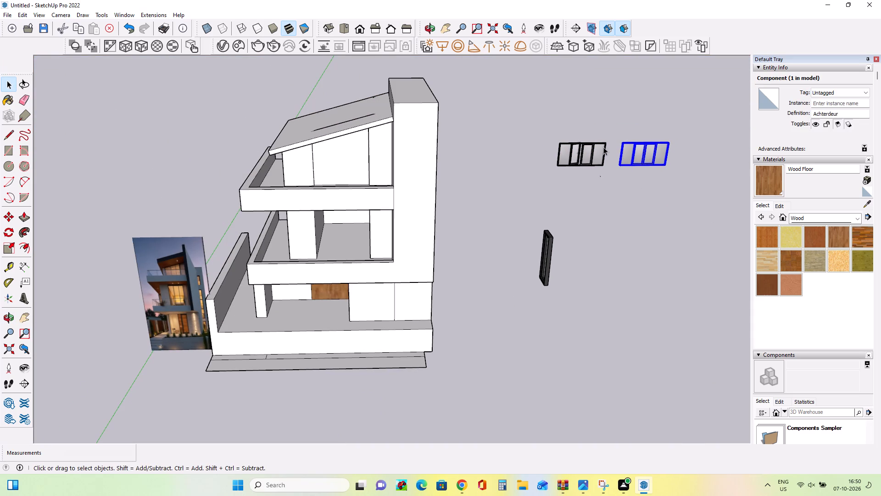
left_click_drag(614, 138, 541, 174)
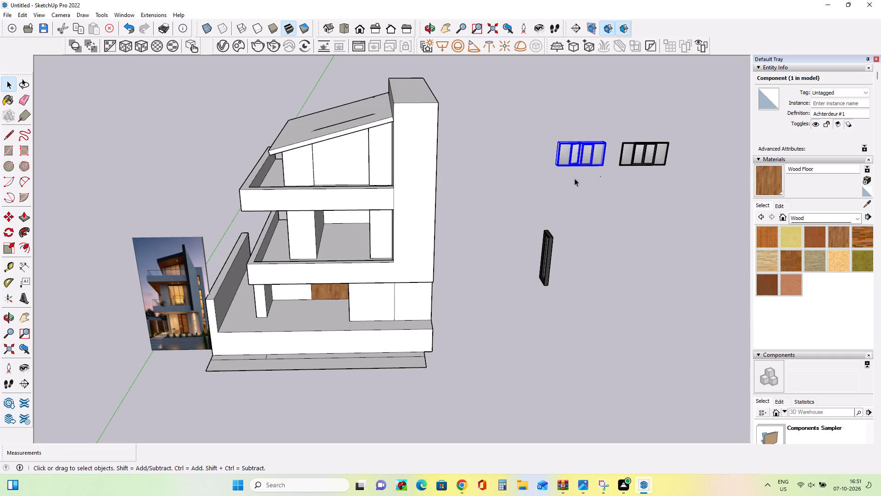
right_click(581, 149)
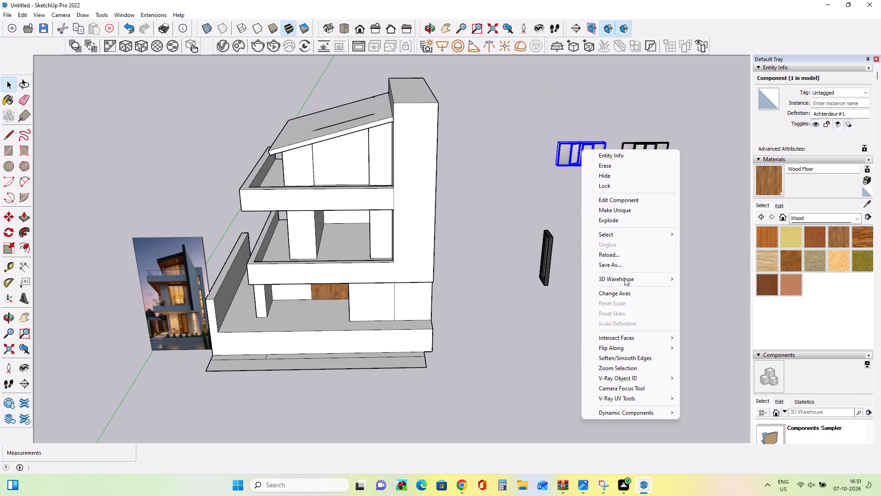
left_click(625, 210)
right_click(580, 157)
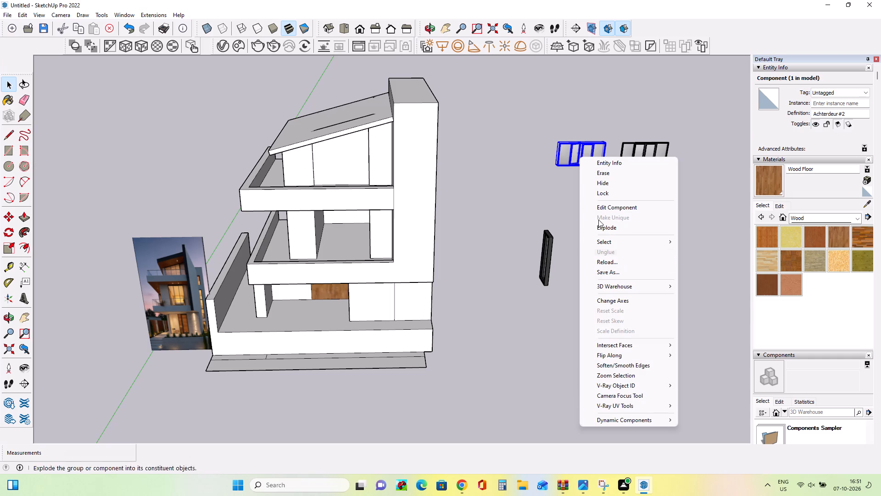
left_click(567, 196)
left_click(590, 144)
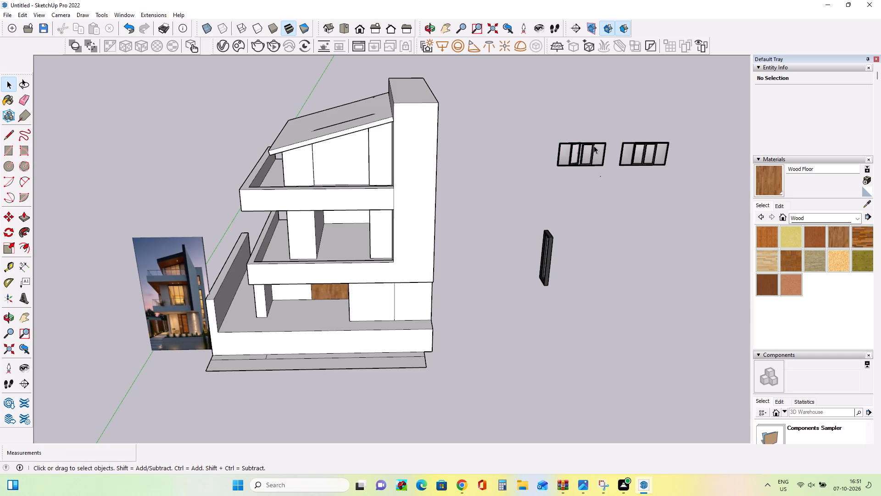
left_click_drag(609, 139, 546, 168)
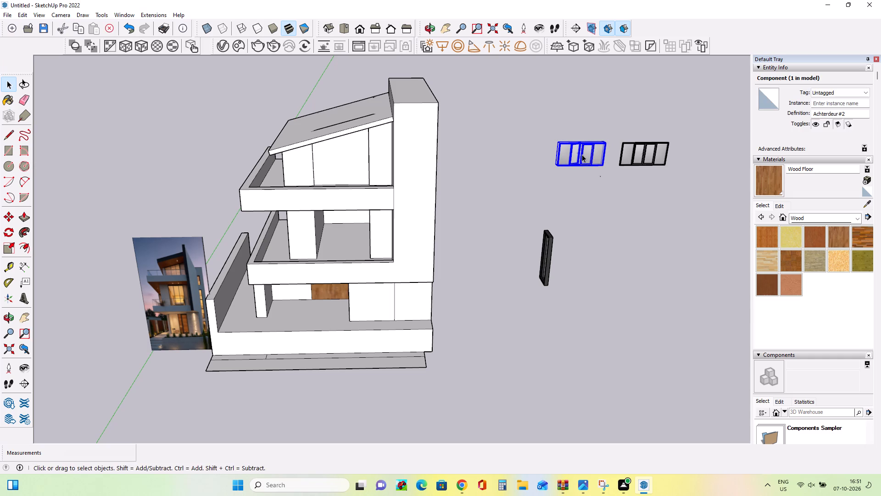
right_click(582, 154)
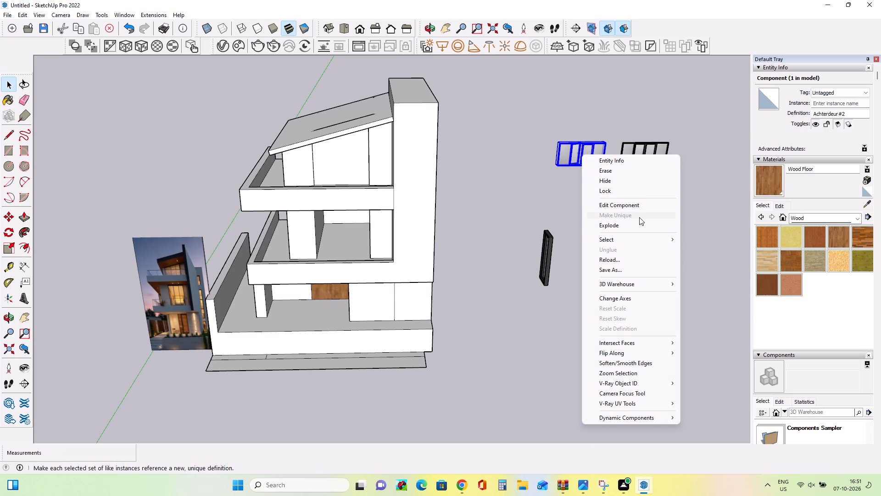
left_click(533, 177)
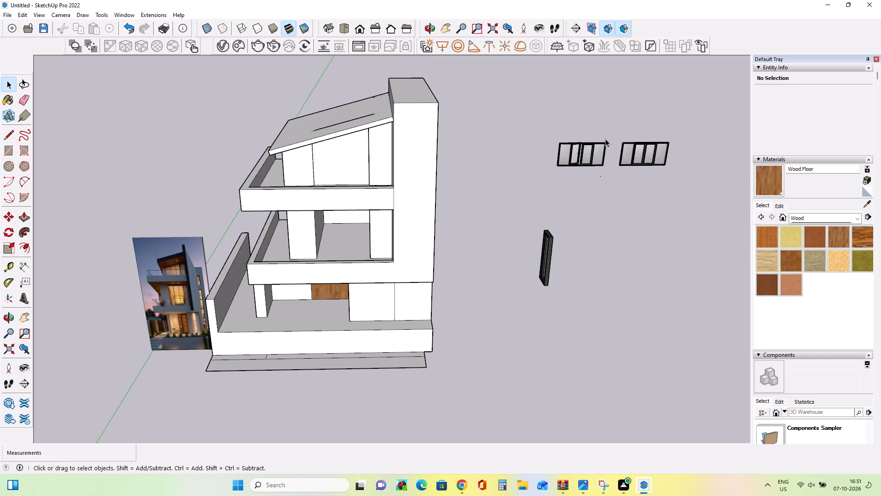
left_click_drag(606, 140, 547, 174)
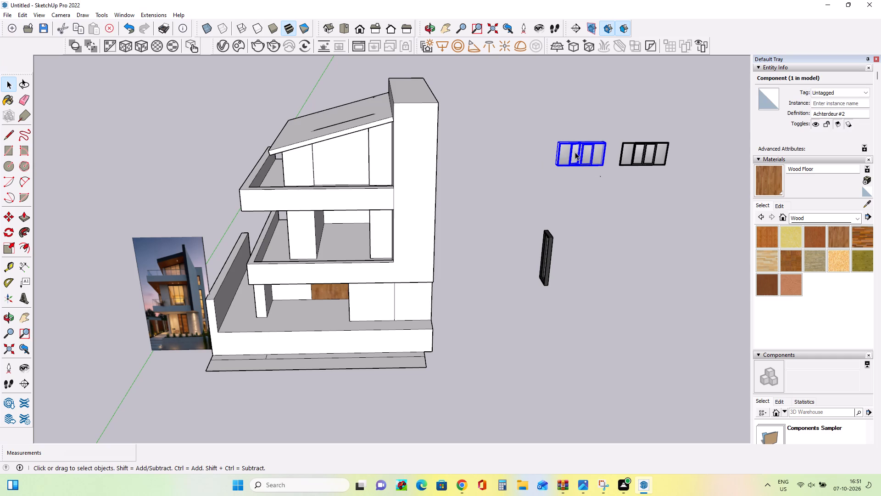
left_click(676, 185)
Explode the four-pane window component farther from the building and make its loose geometry a group.
left_click_drag(679, 136, 619, 172)
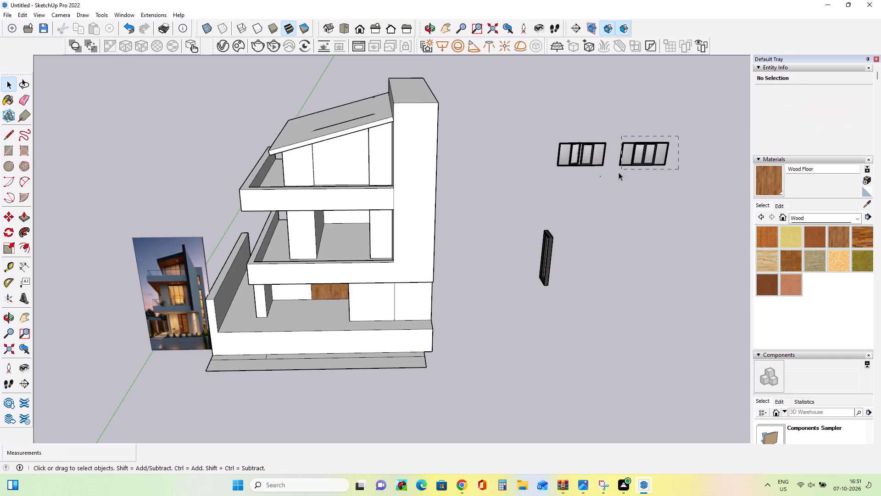
left_click_drag(619, 172, 617, 175)
right_click(630, 149)
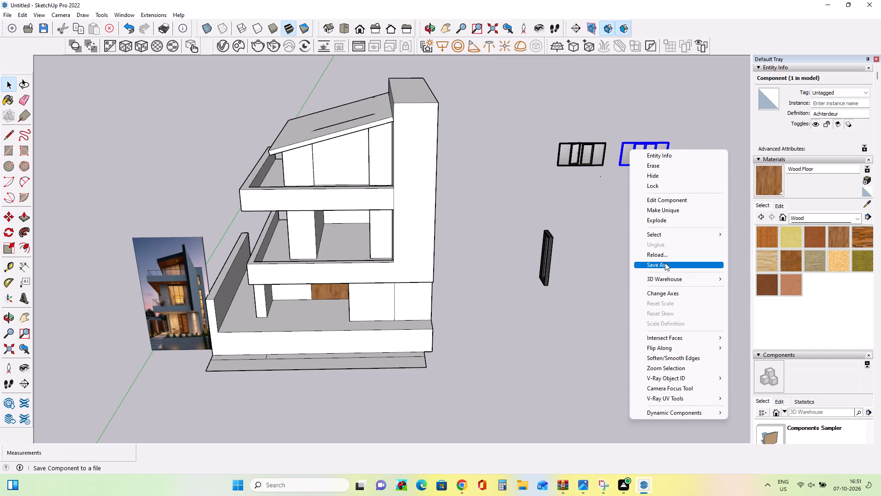
left_click(656, 235)
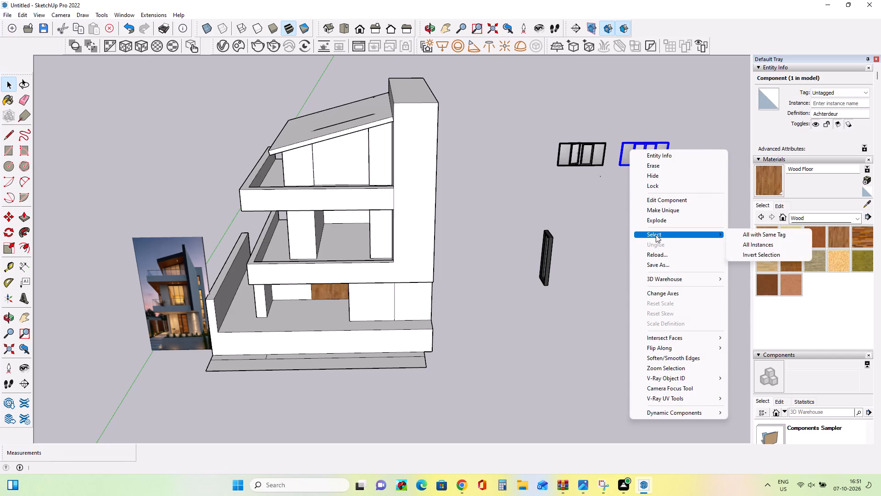
left_click(683, 221)
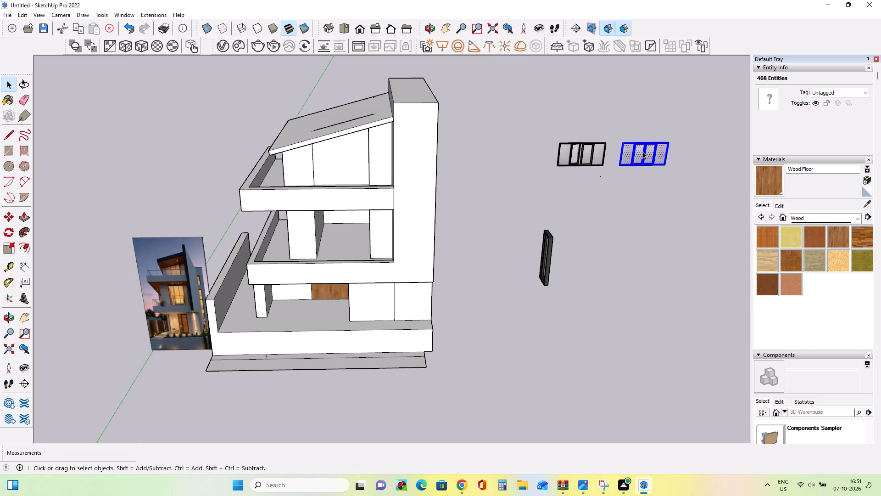
right_click(642, 151)
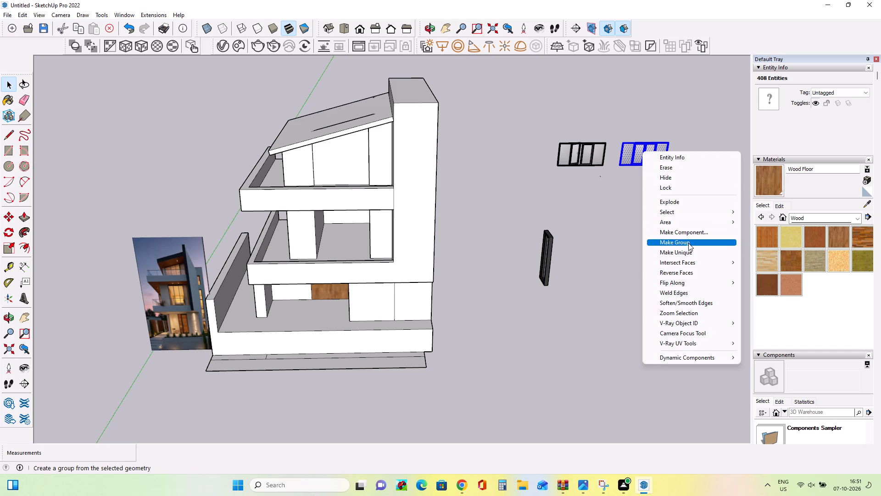
left_click(688, 243)
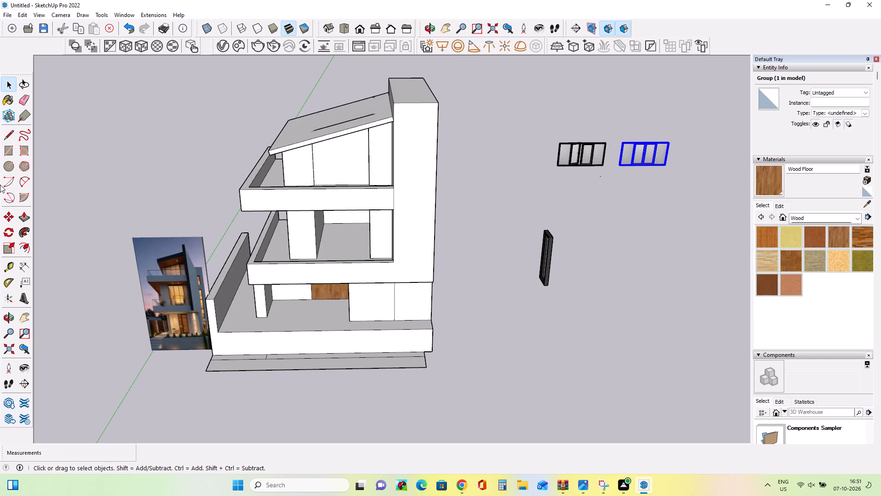
Move the grouped four-pane window to the ground-floor veranda, with its bottom corner at the foot of the front column.
left_click(8, 216)
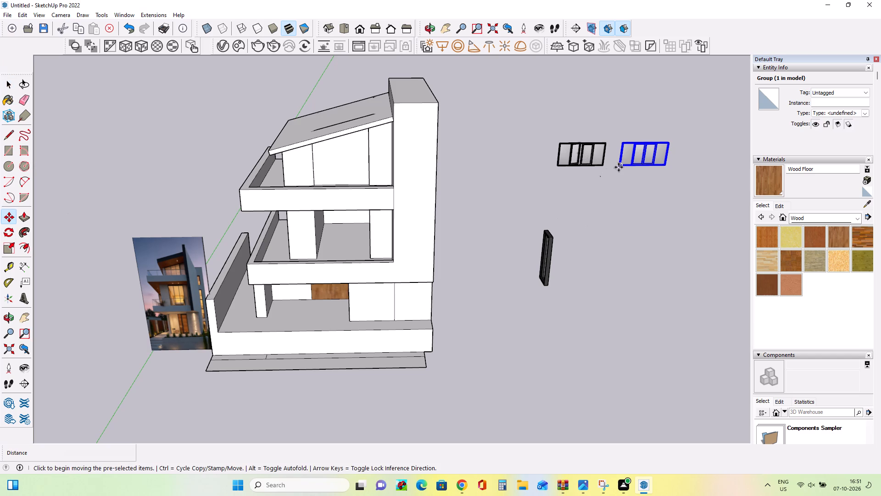
left_click(620, 167)
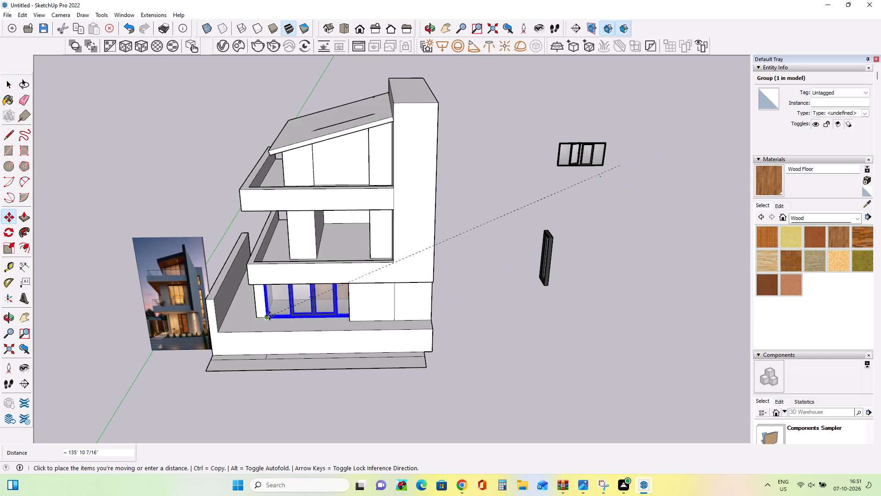
left_click(269, 316)
middle_click_drag(289, 336, 420, 283)
middle_click_drag(412, 302, 328, 330)
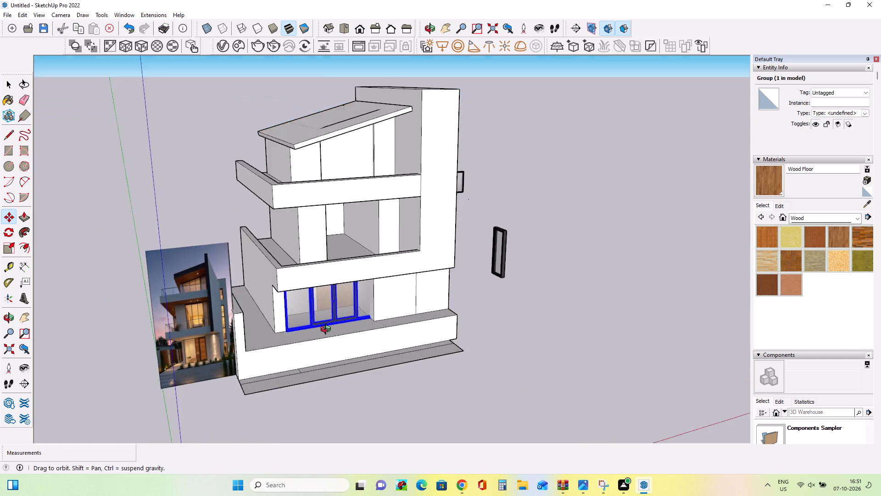
Switch to Chrome and open the 3D Warehouse website through a Google search for "3d warehouse" in a new tab.
middle_click_drag(328, 330, 310, 311)
scroll(337, 300, "up", 3)
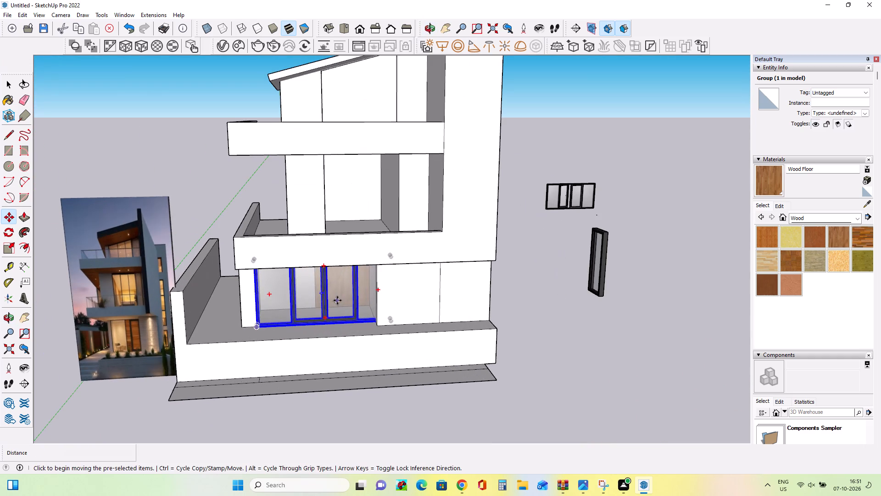
scroll(337, 300, "down", 3)
left_click(461, 487)
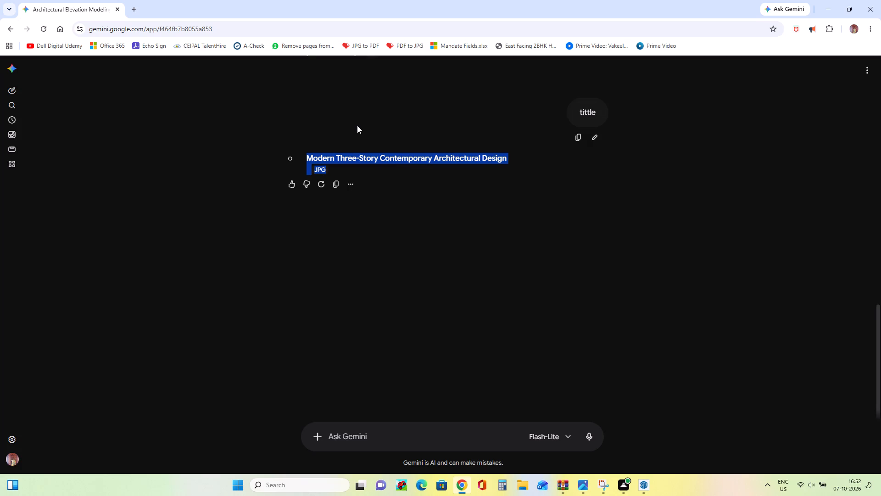
left_click(136, 9)
left_click(134, 11)
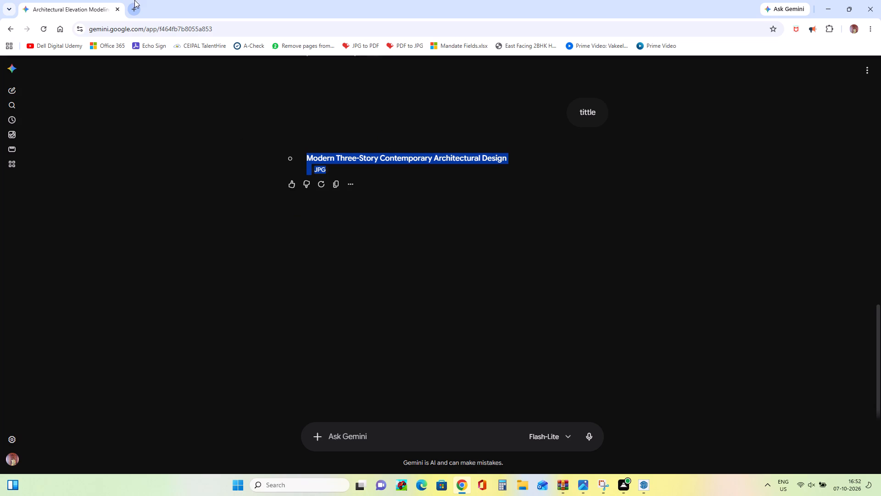
left_click(132, 10)
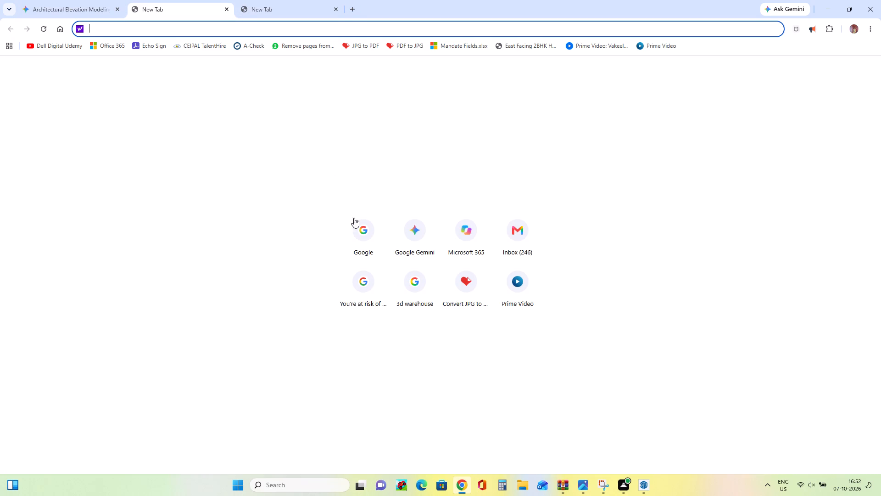
left_click(358, 228)
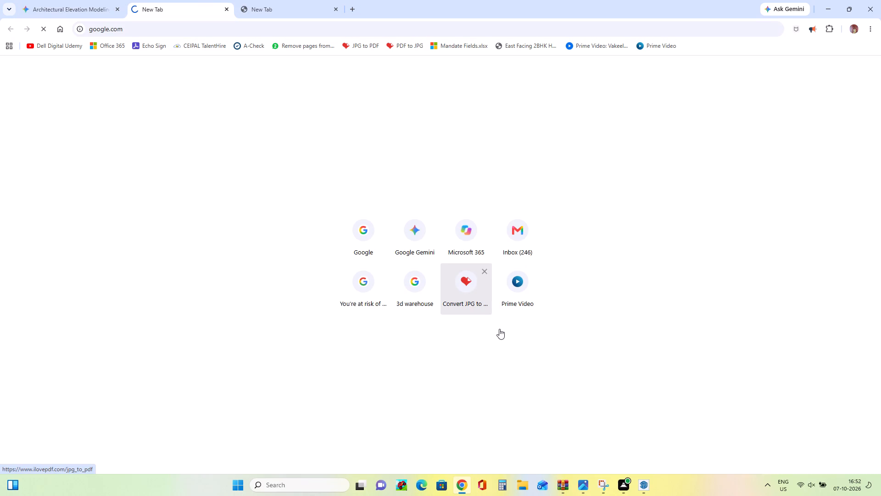
left_click(368, 239)
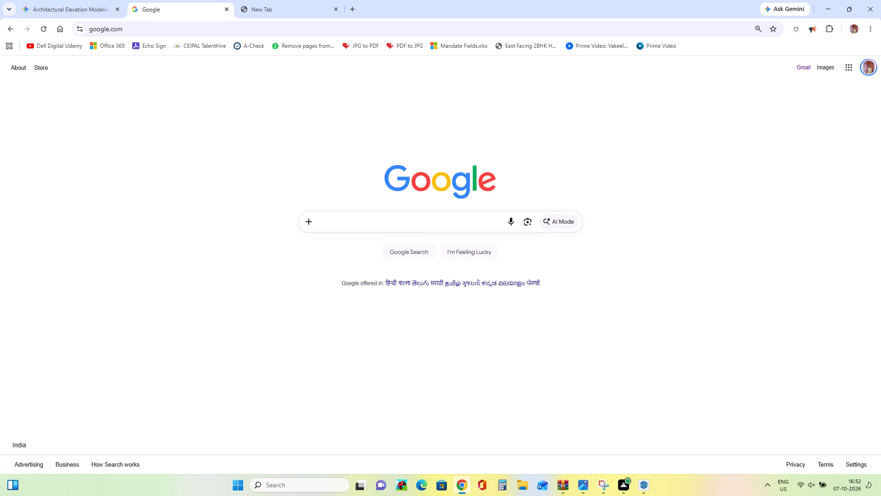
left_click(407, 225)
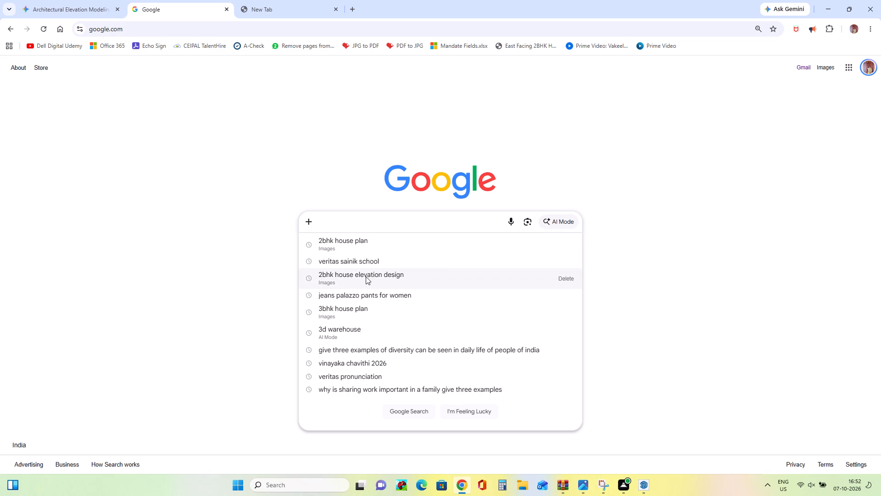
left_click(371, 331)
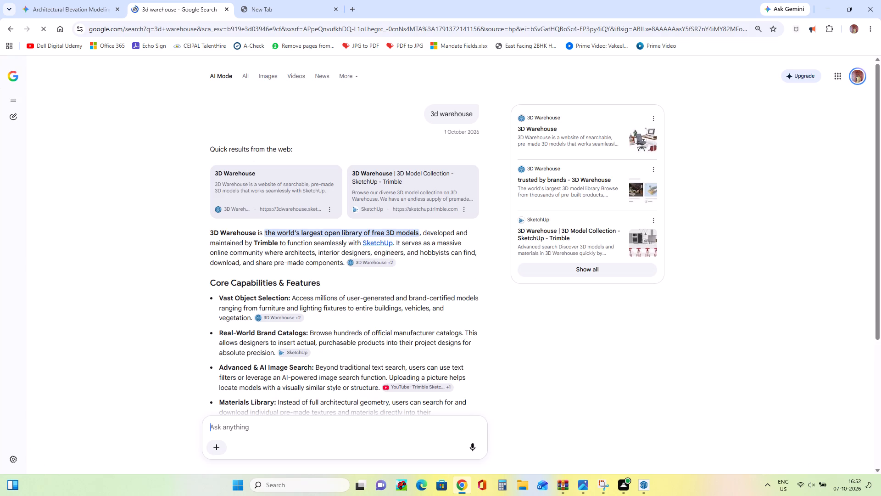
left_click(243, 175)
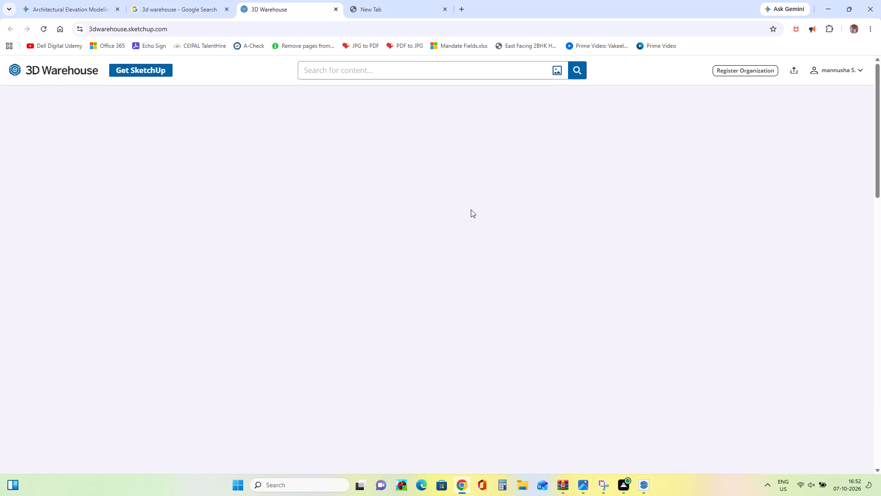
Search 3D Warehouse for "glass window".
left_click(342, 69)
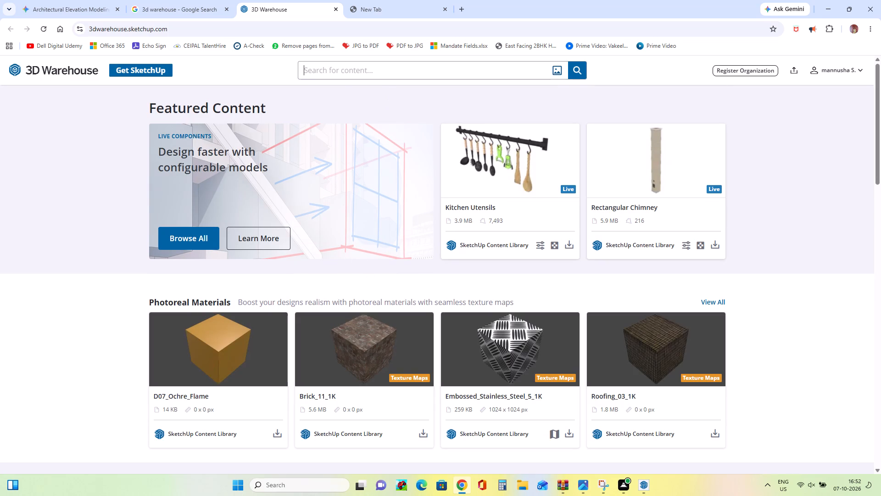
key("g")
type("lass window")
key("Return")
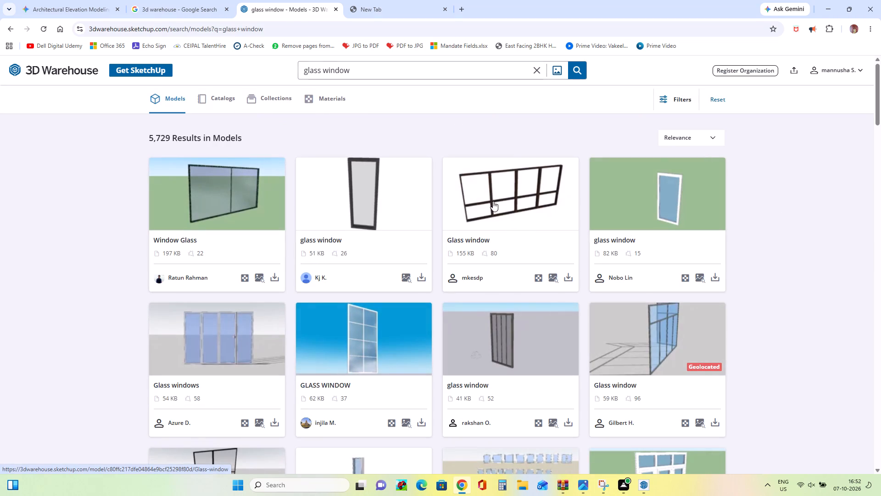
Download the two-pane Window Glass model, watching the offered short video to unlock more daily downloads.
scroll(489, 204, "down", 3)
scroll(489, 204, "up", 4)
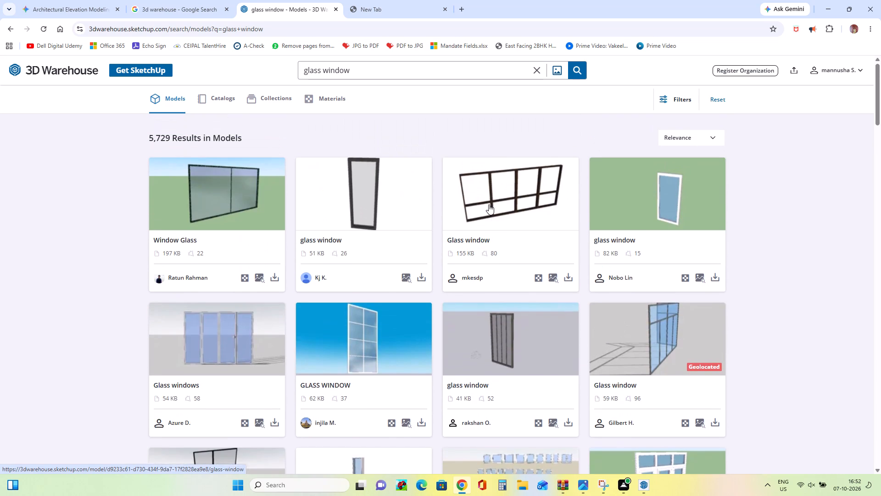
left_click(272, 277)
left_click(307, 301)
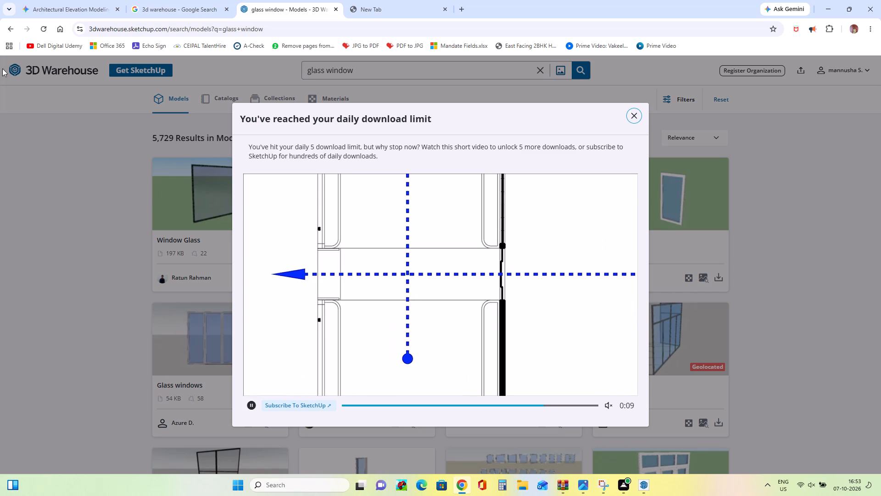
left_click(647, 313)
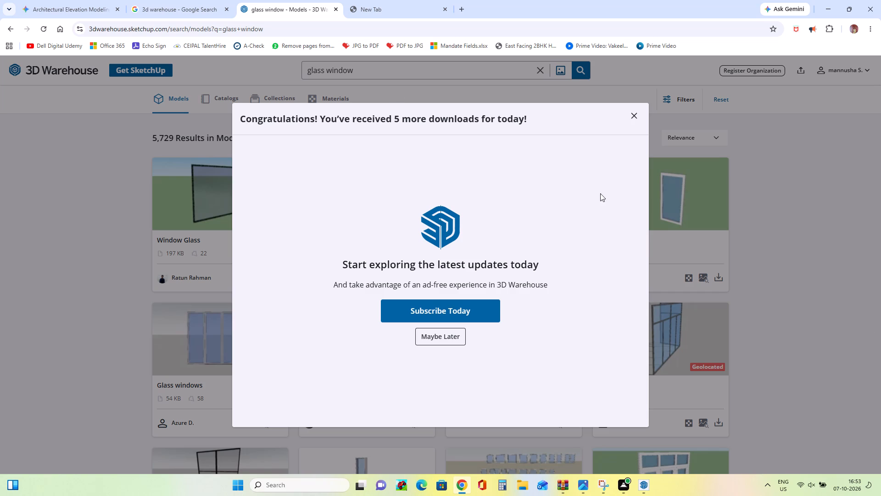
left_click(632, 116)
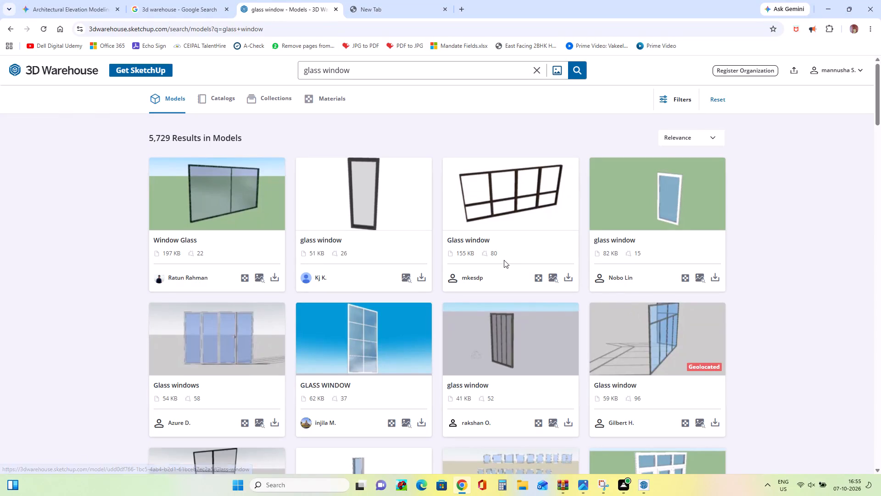
left_click(273, 282)
left_click(288, 300)
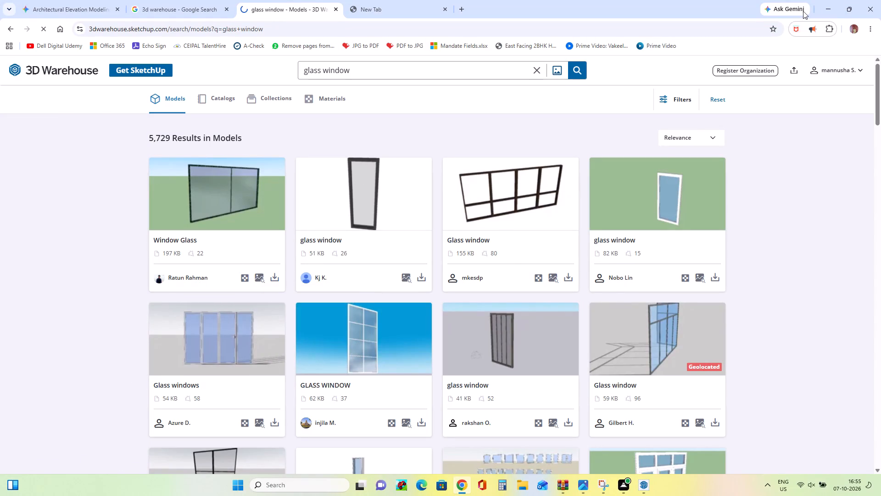
Switch to SketchUp and examine the ground-floor openings in the reference photo beside the house model.
left_click(833, 5)
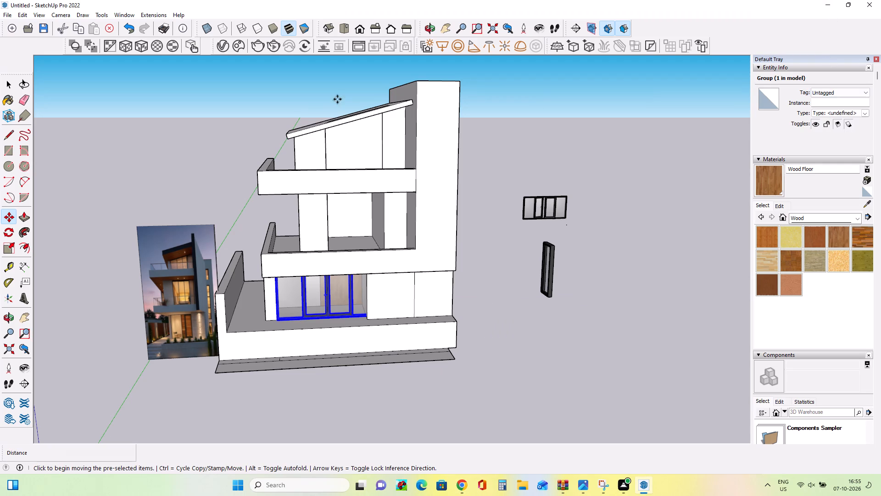
scroll(161, 329, "up", 9)
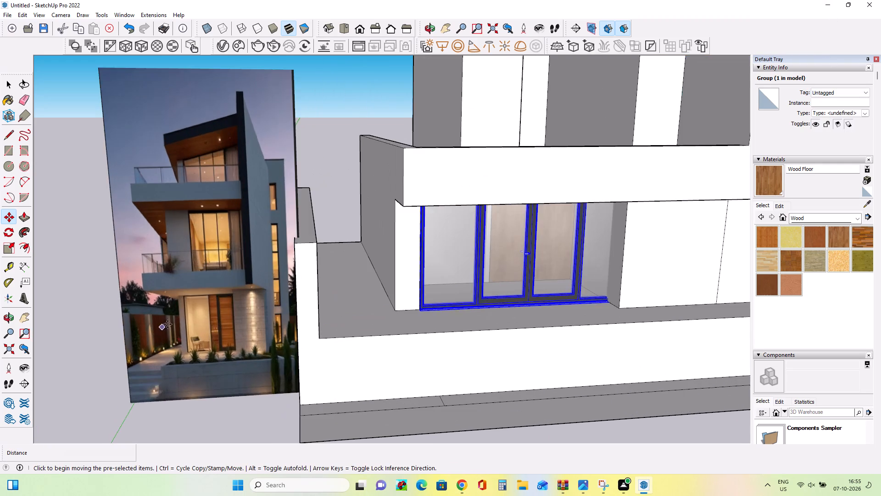
scroll(169, 321, "up", 5)
scroll(171, 319, "down", 4)
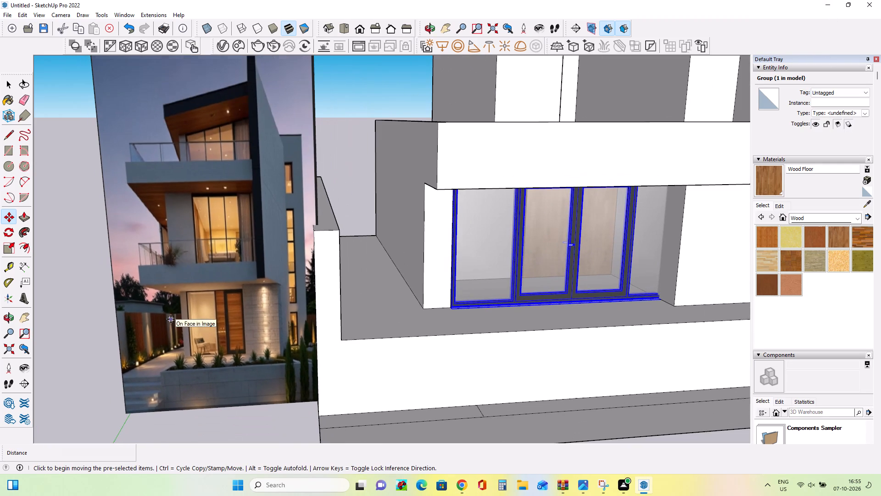
scroll(189, 296, "down", 4)
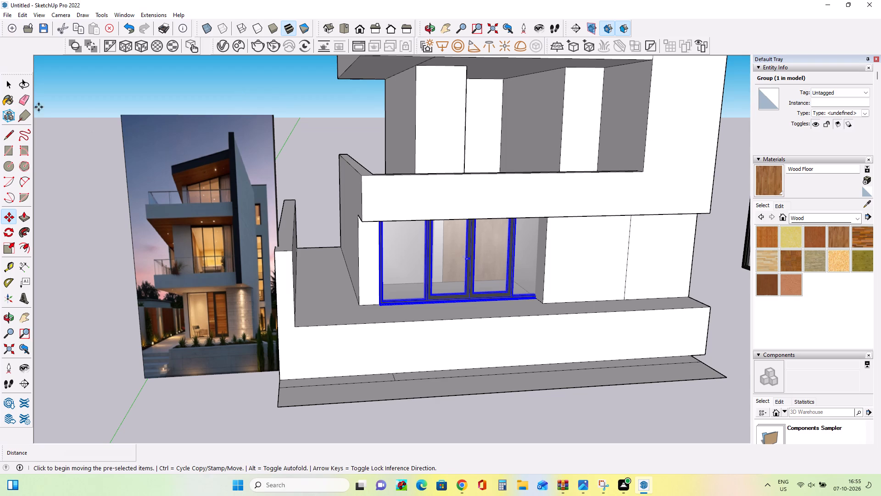
Return to Chrome and view the details of the tall glass window model with narrow vertical panes.
left_click(461, 486)
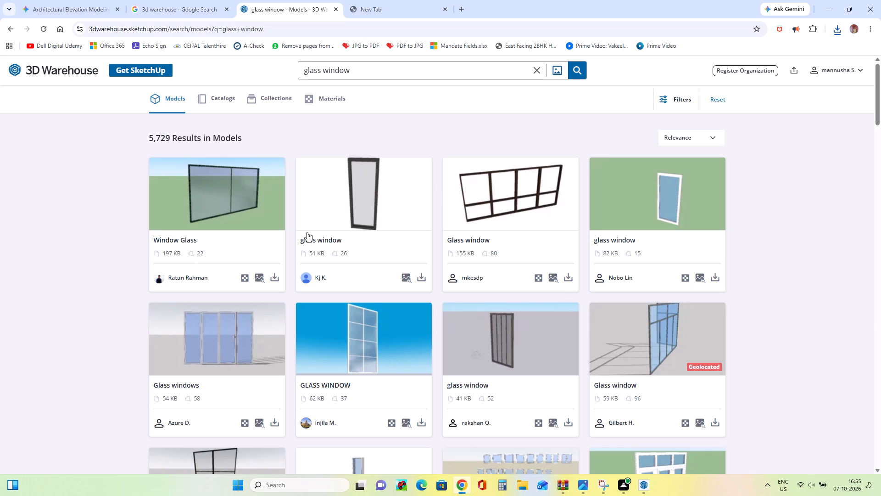
scroll(276, 260, "down", 4)
left_click(500, 138)
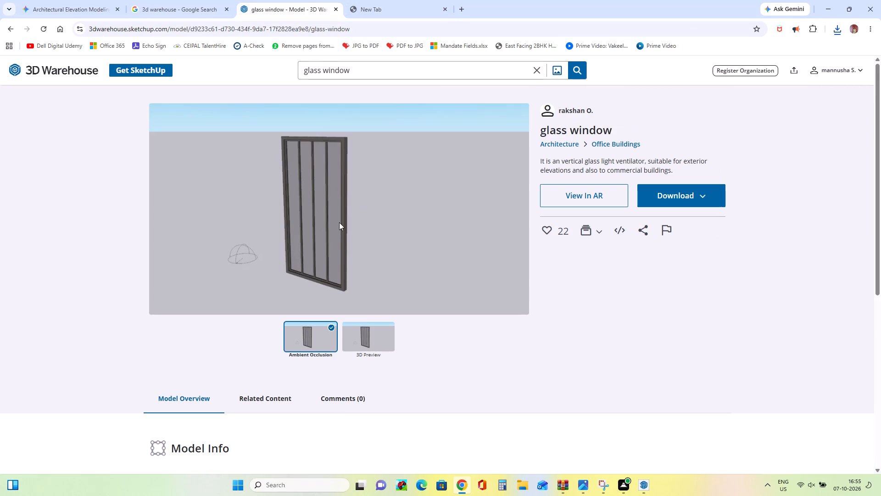
left_click(11, 28)
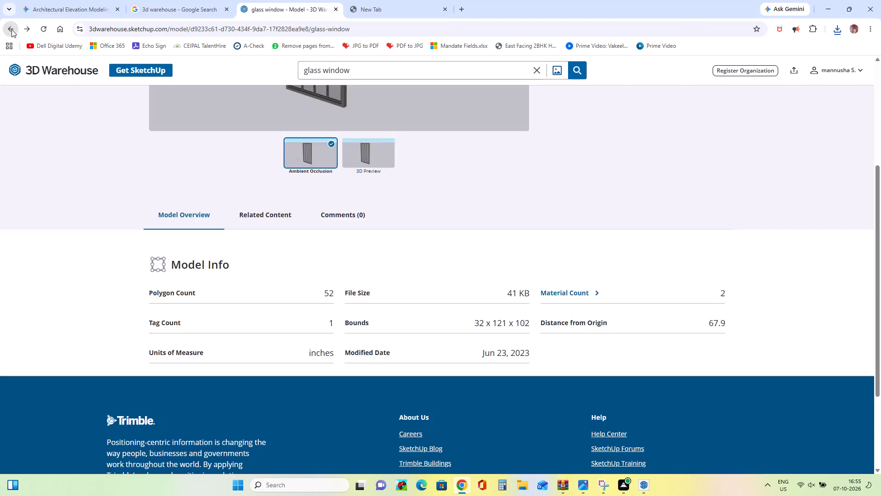
Browse the "glass window" search results for window models that suit the house's openings.
scroll(380, 293, "down", 3)
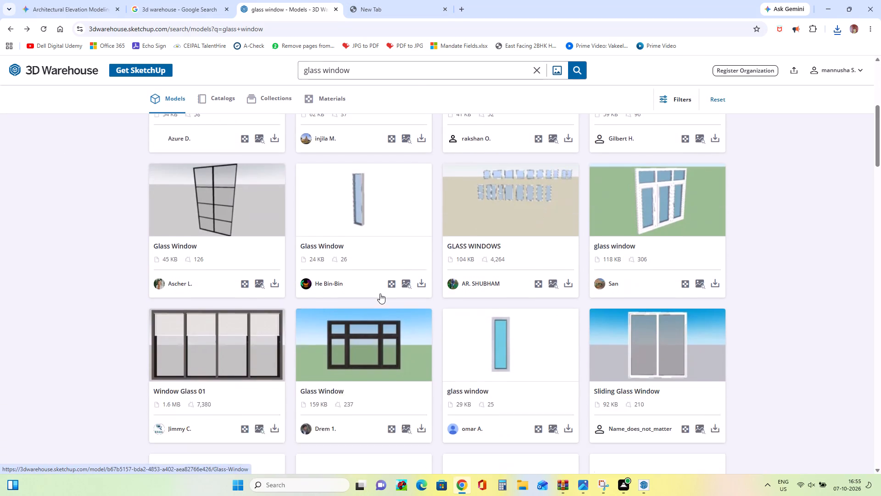
scroll(380, 293, "down", 3)
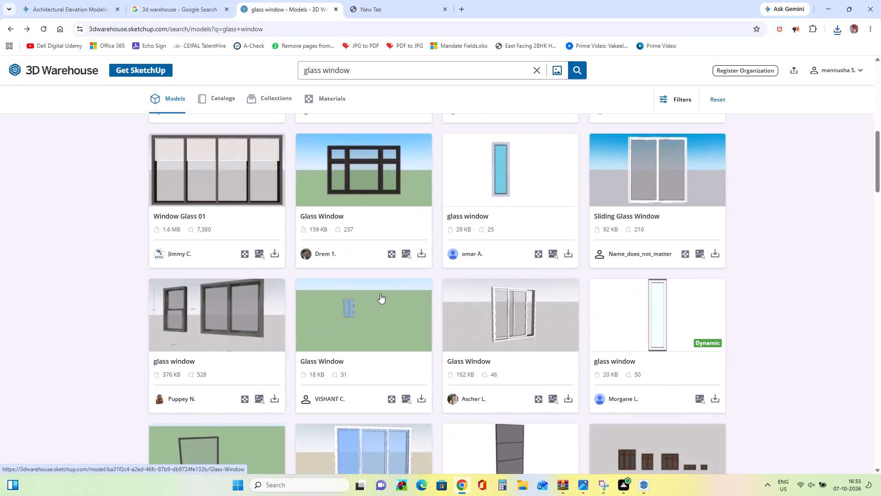
scroll(380, 293, "down", 6)
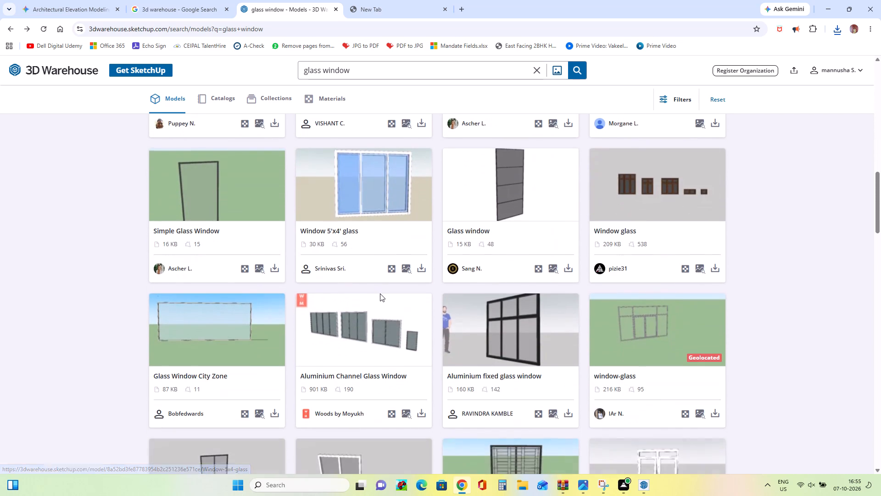
scroll(380, 293, "down", 7)
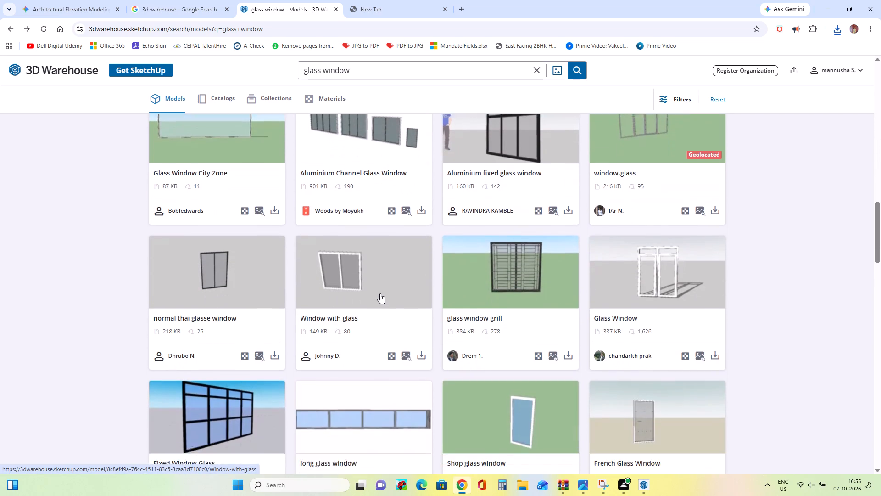
scroll(380, 293, "down", 11)
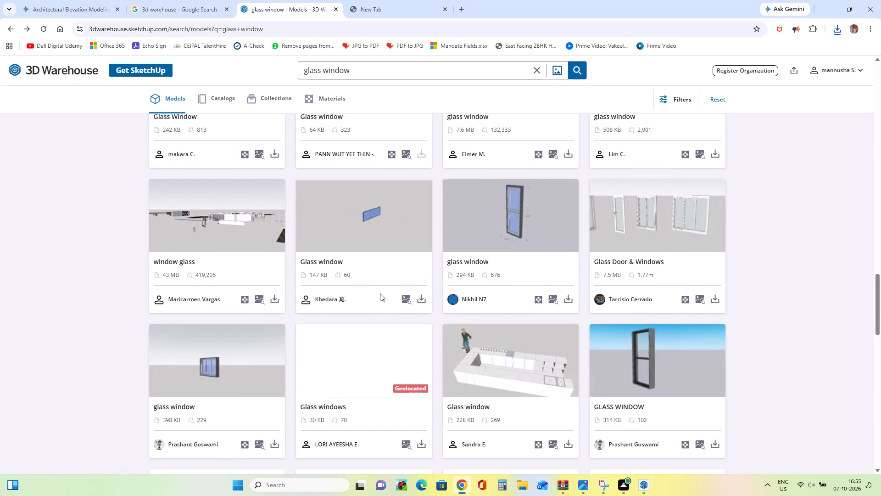
scroll(380, 293, "down", 9)
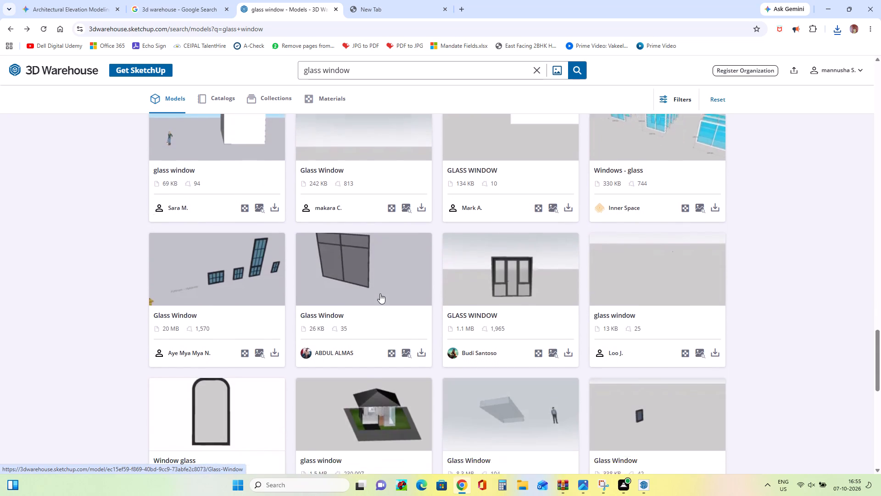
scroll(380, 293, "down", 5)
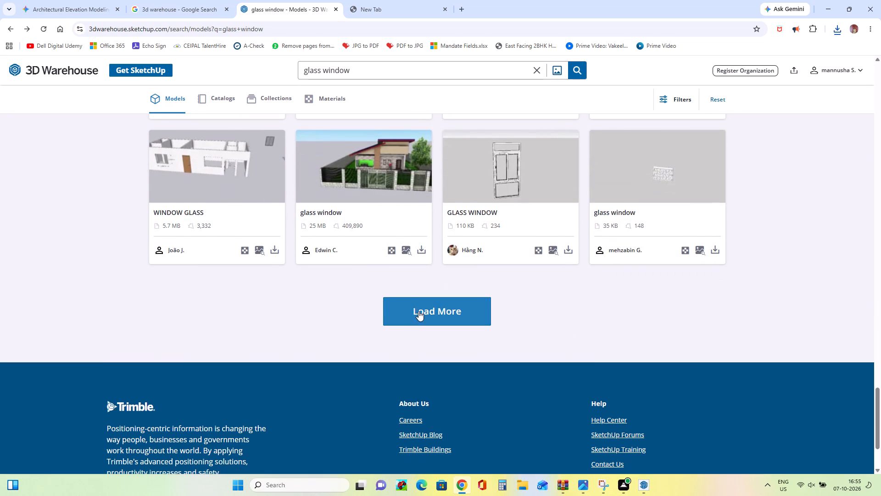
Load more "glass window" results and examine the additional models for a suitable window.
left_click(418, 311)
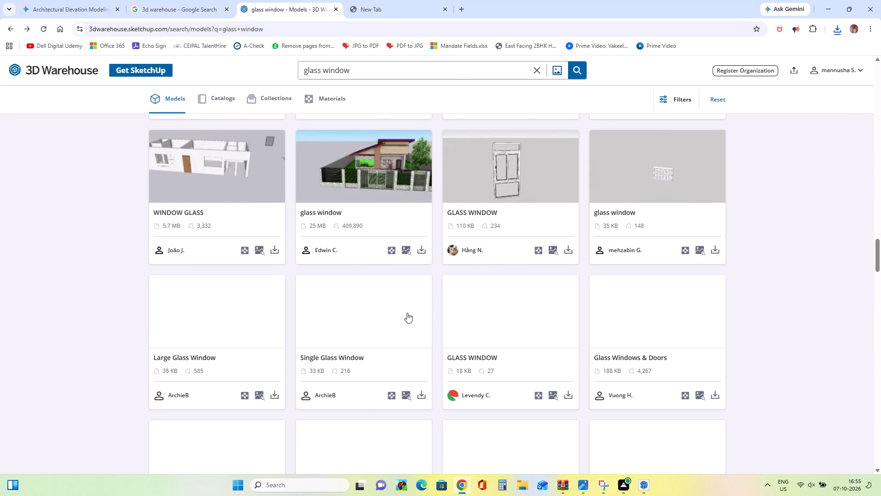
scroll(412, 252, "down", 7)
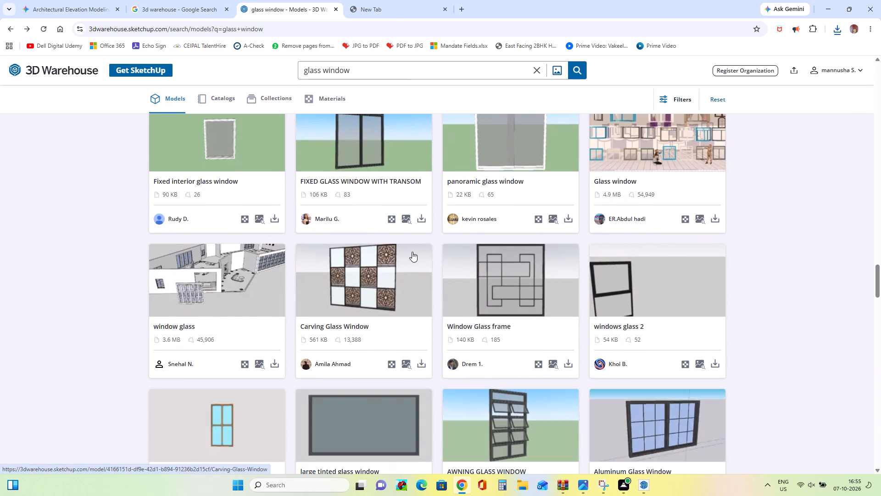
scroll(412, 252, "down", 11)
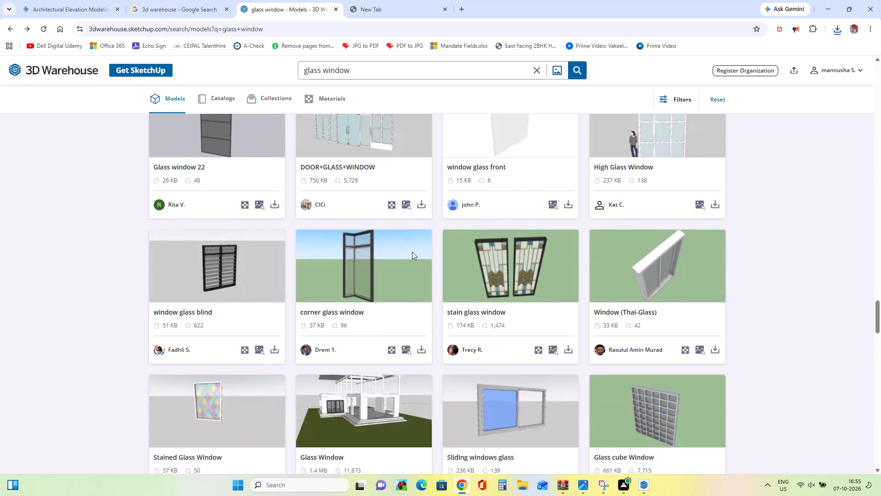
scroll(412, 252, "down", 8)
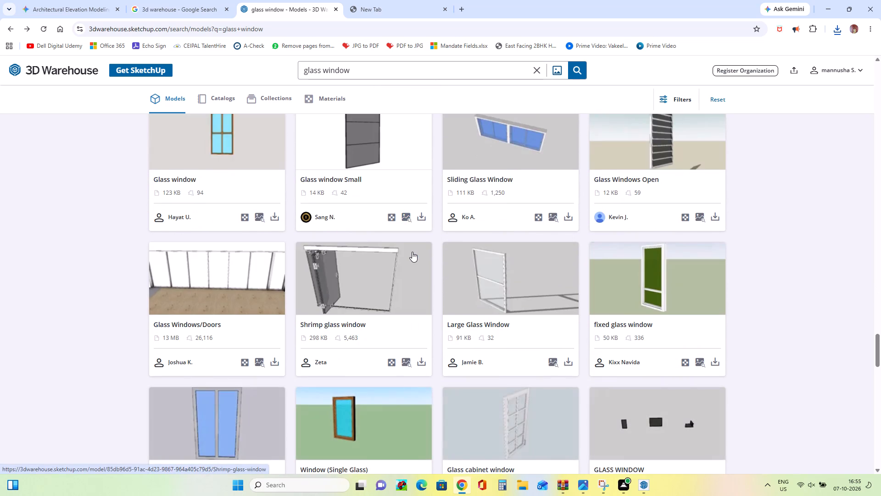
scroll(412, 252, "down", 13)
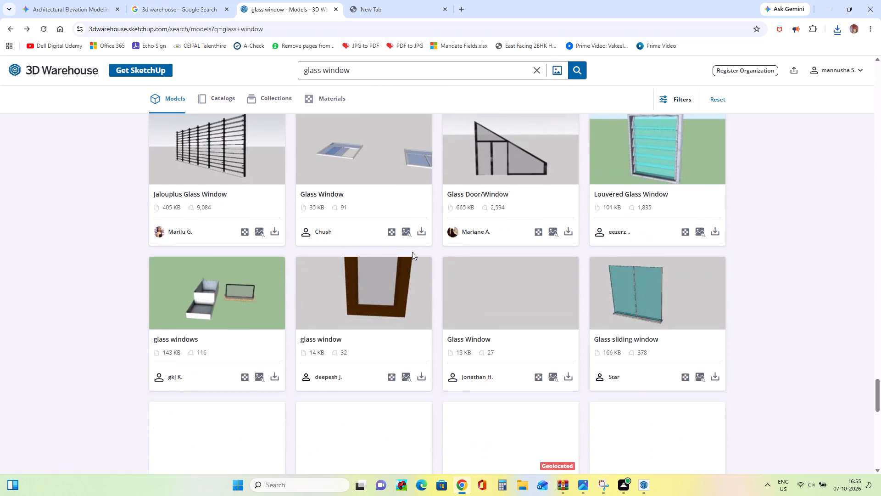
Return to the earlier results and download the Simple Glass Window model.
scroll(433, 337, "up", 7)
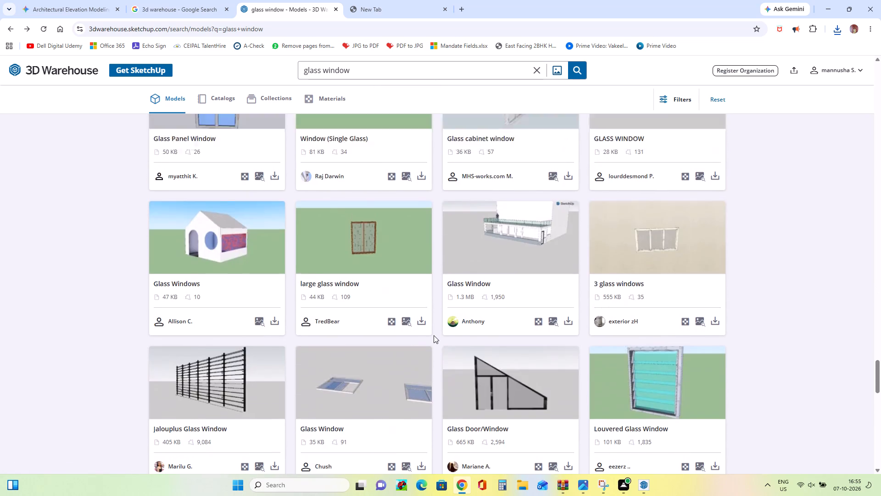
scroll(434, 335, "up", 16)
scroll(434, 335, "down", 1)
scroll(434, 335, "up", 13)
scroll(434, 335, "down", 1)
scroll(434, 335, "up", 5)
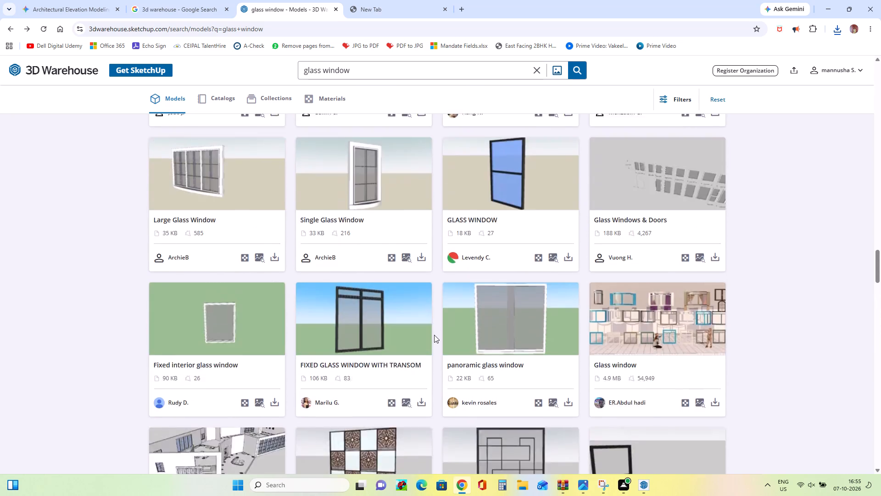
scroll(434, 335, "up", 20)
scroll(434, 335, "up", 14)
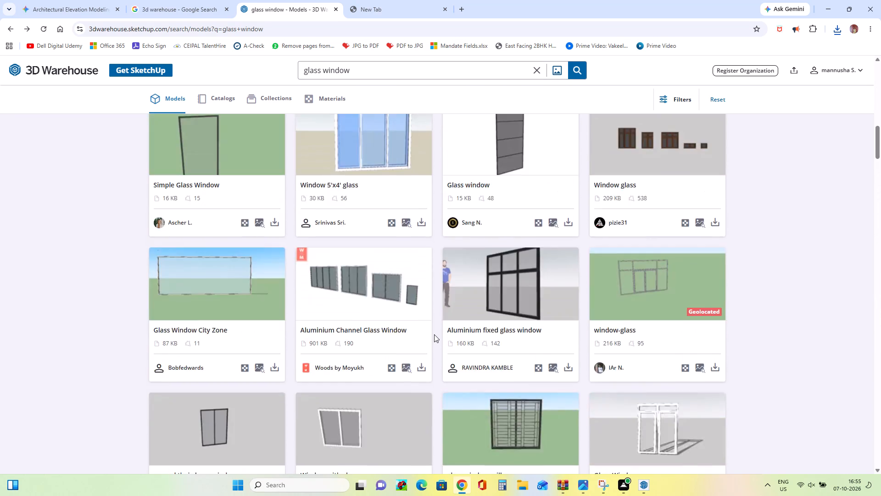
scroll(434, 334, "up", 8)
scroll(434, 334, "down", 10)
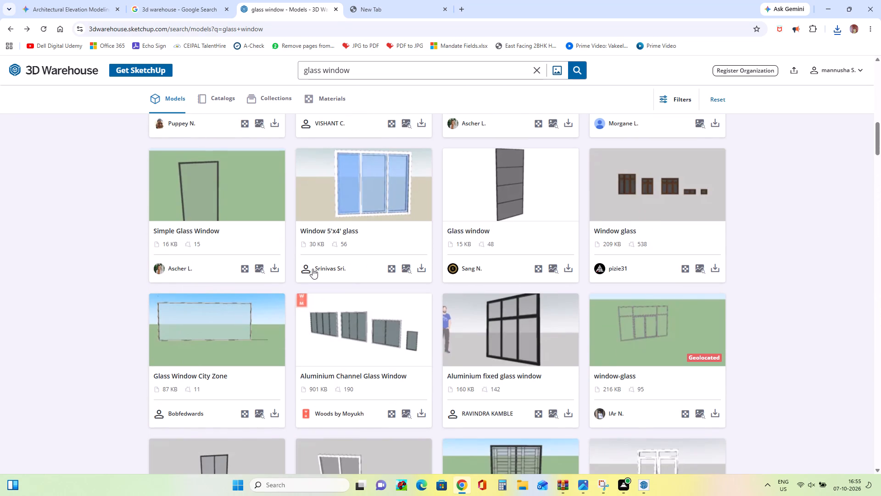
left_click(278, 270)
left_click(287, 289)
scroll(408, 224, "up", 19)
scroll(408, 224, "up", 5)
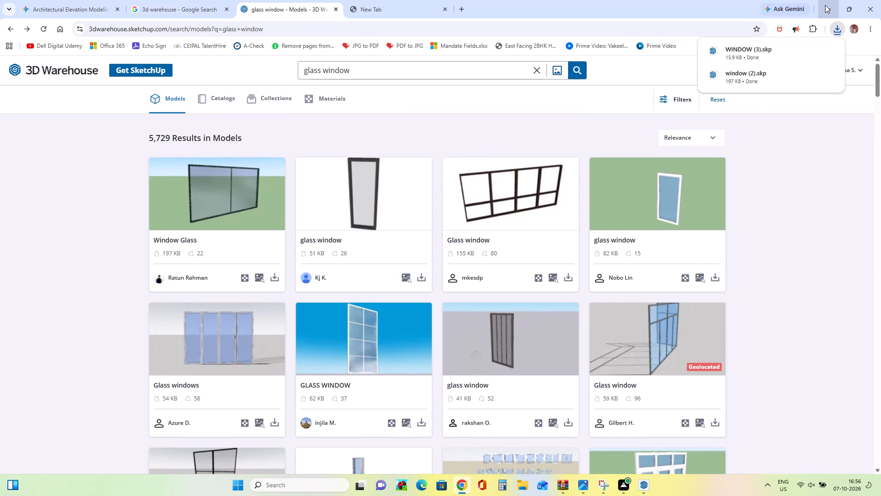
Switch to SketchUp, import the downloaded WINDOW (3) file and place it at the opening behind the middle balcony.
left_click(825, 5)
left_click(4, 14)
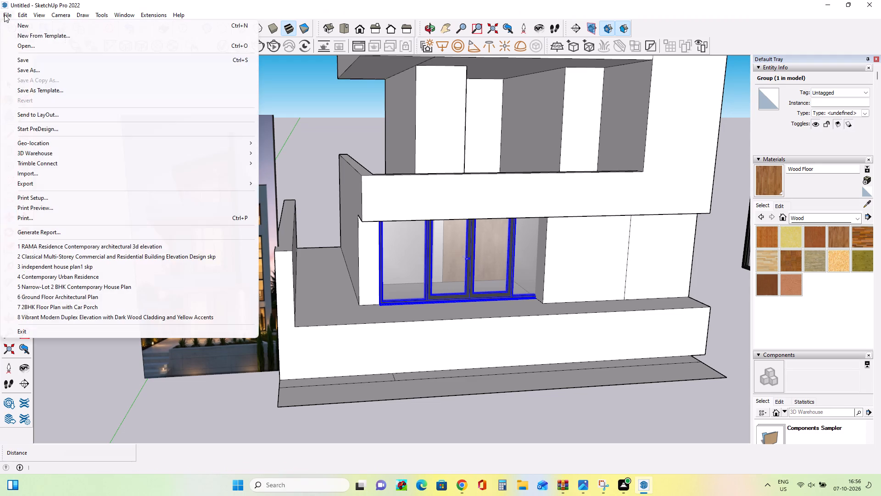
left_click(35, 175)
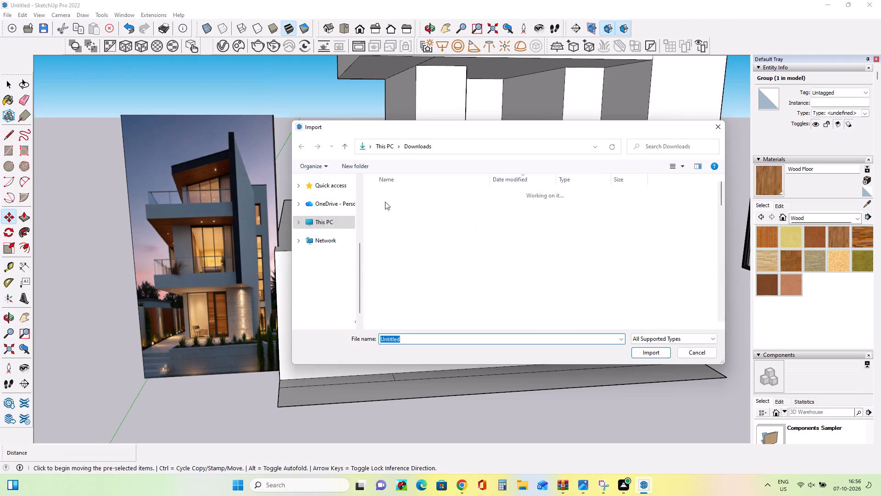
left_click(384, 210)
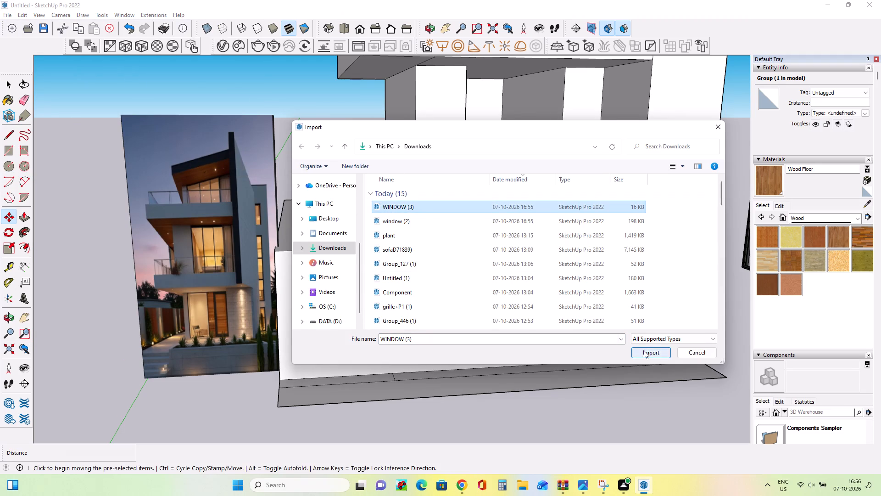
left_click(644, 350)
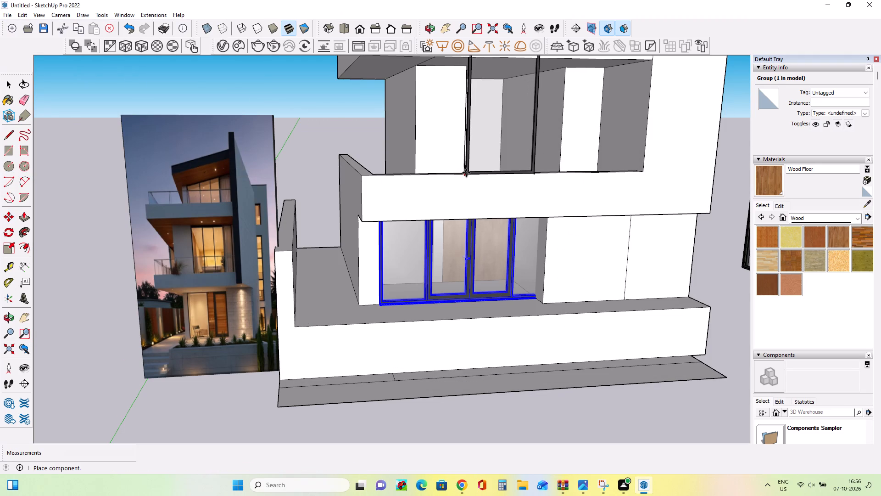
middle_click_drag(466, 173, 288, 202)
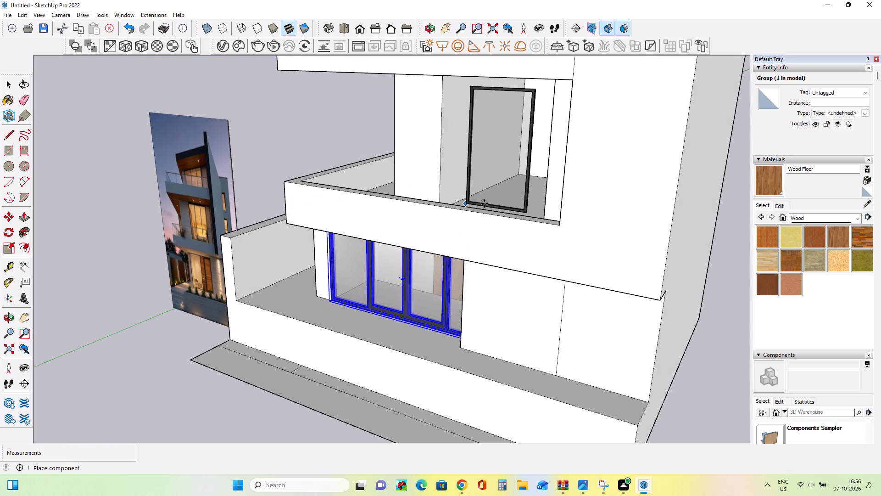
middle_click_drag(484, 203, 451, 308)
left_click(436, 231)
Move the imported single-pane window about 45' 9" out of the house to the open ground beside it.
middle_click_drag(475, 278, 581, 246)
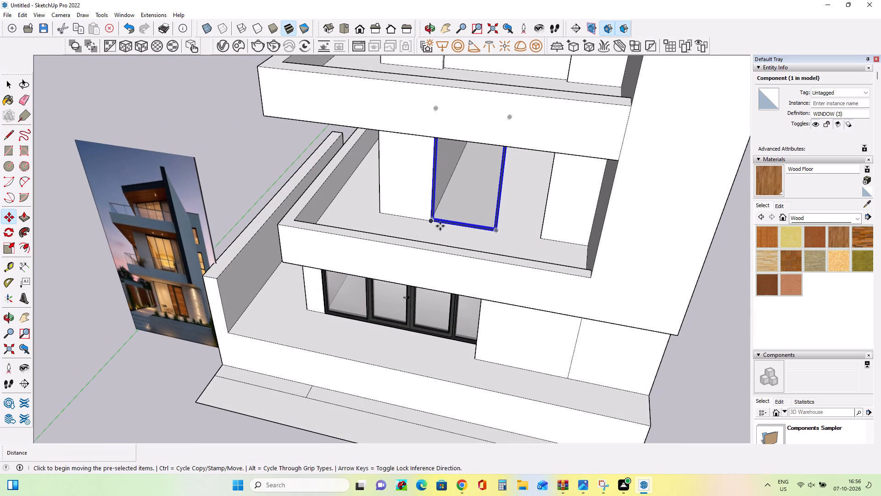
left_click(431, 221)
middle_click(387, 259)
scroll(387, 259, "down", 6)
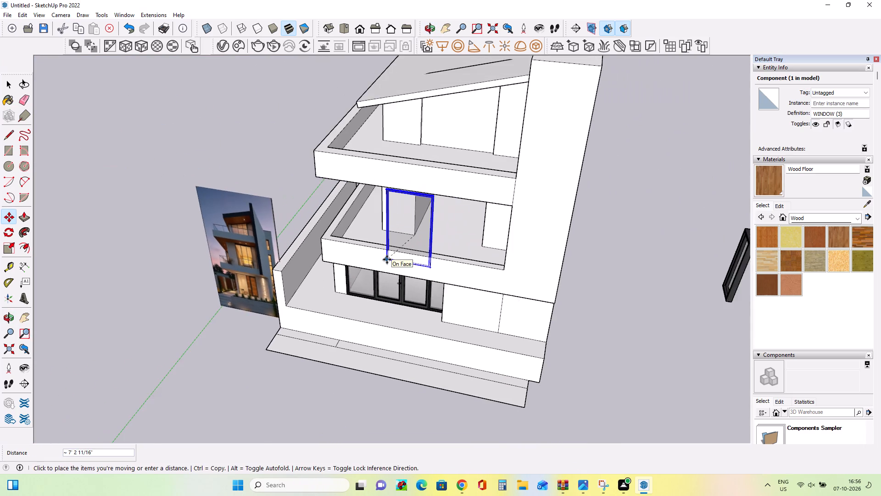
scroll(387, 259, "down", 9)
left_click(536, 346)
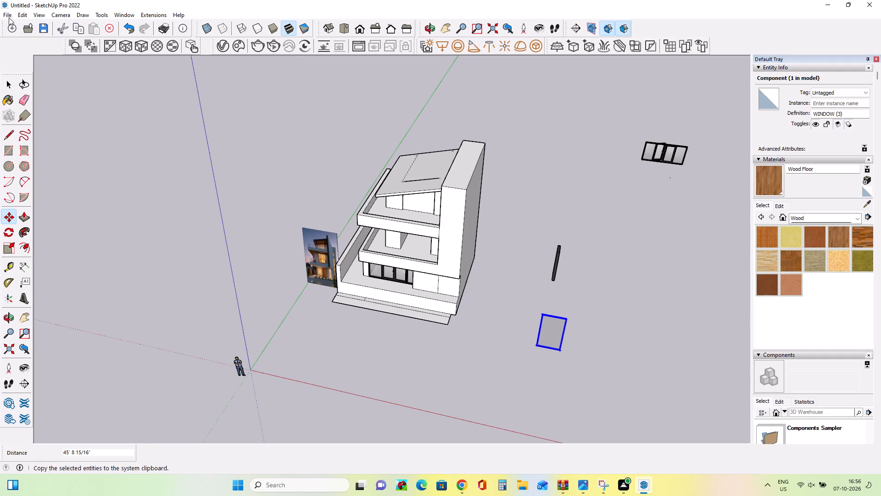
Import the window (2) file and place it on the open ground near the other loose windows.
left_click(5, 16)
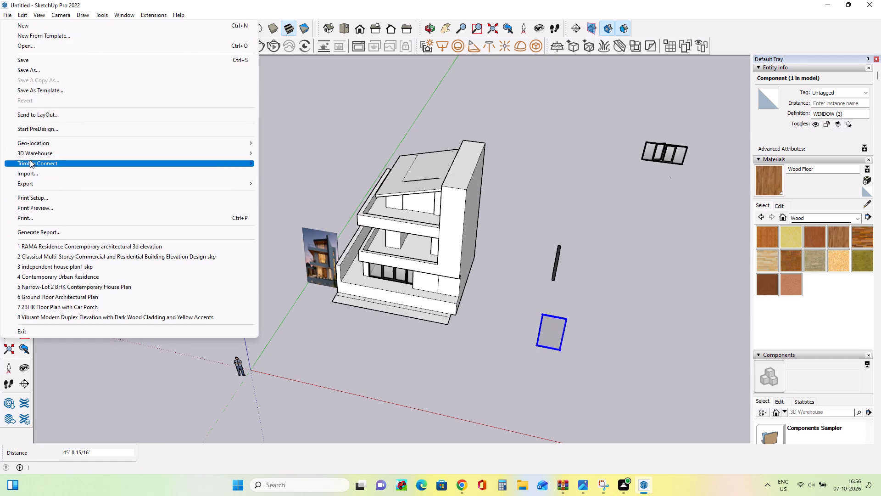
left_click(31, 174)
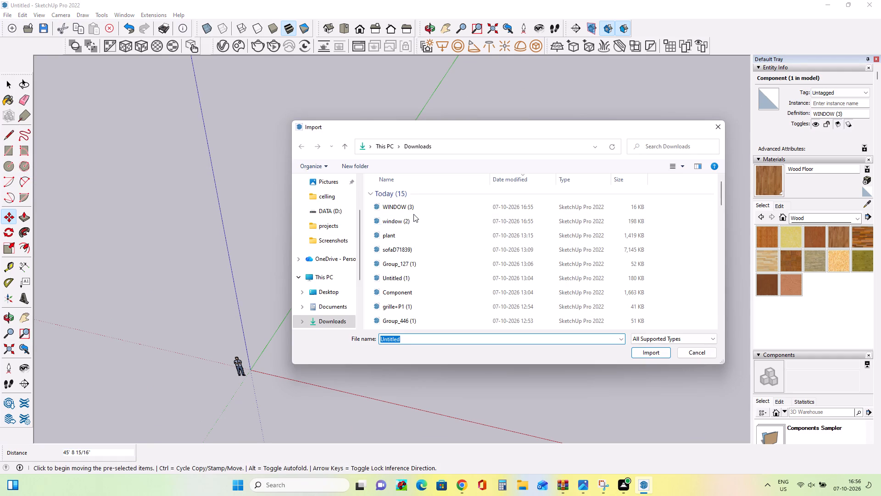
left_click(412, 221)
left_click(643, 348)
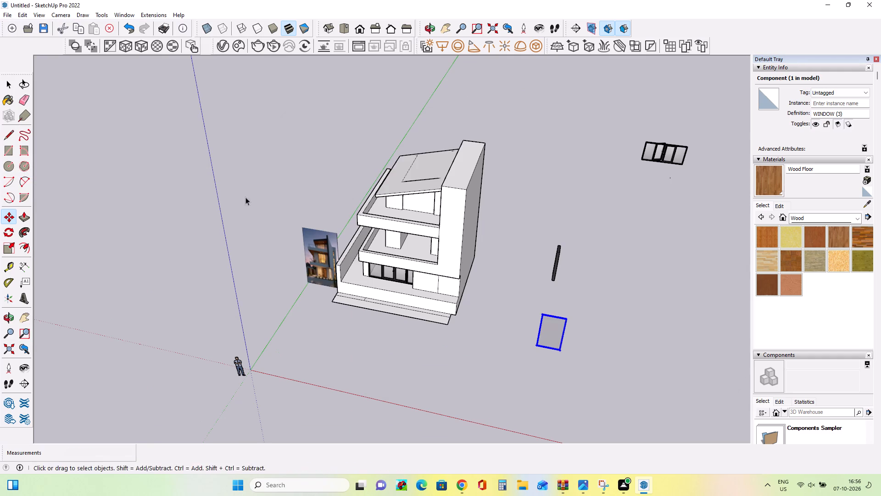
middle_click_drag(572, 305, 559, 280)
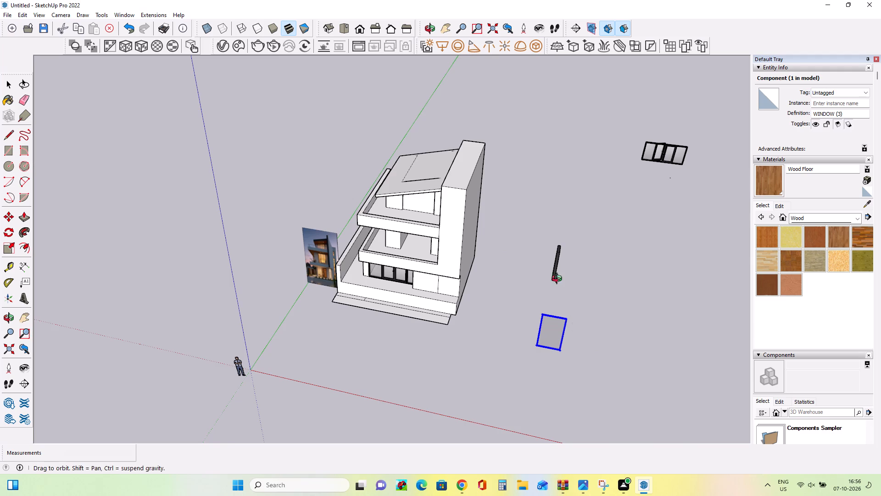
middle_click_drag(559, 280, 527, 203)
left_click(593, 292)
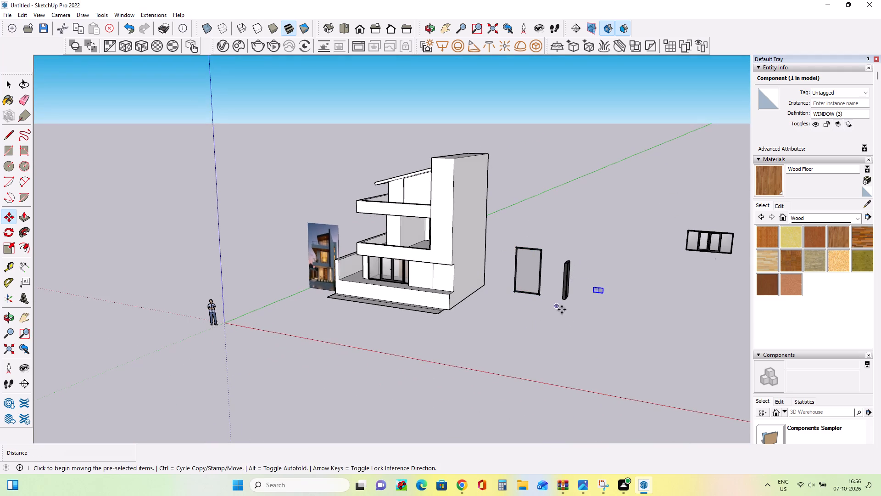
Copy the loose WINDOW (3) single-pane window twice at about 4' 10" spacing to form a row of three adjoining panes.
scroll(602, 297, "up", 9)
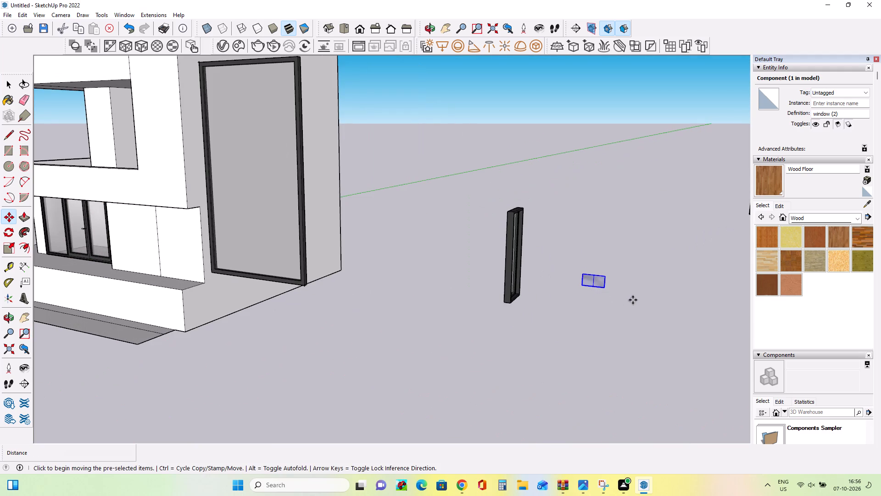
scroll(633, 300, "down", 3)
scroll(328, 245, "down", 3)
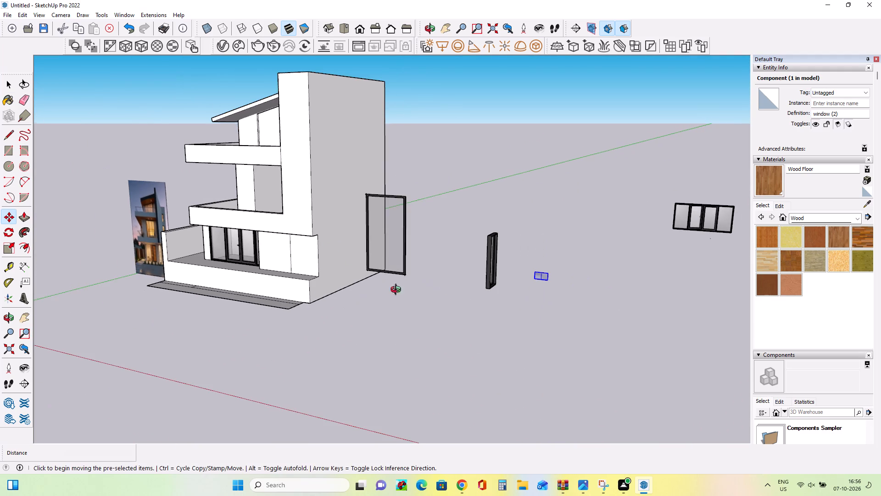
middle_click_drag(396, 288, 416, 310)
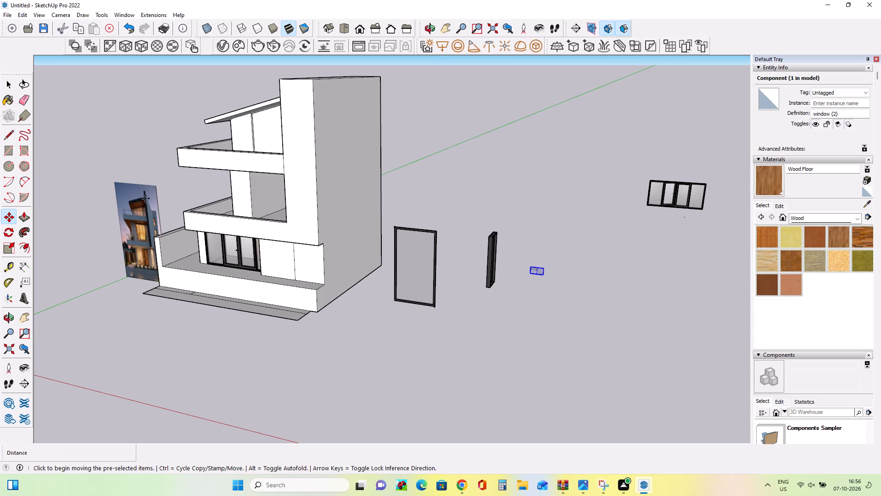
left_click(6, 86)
left_click(407, 293)
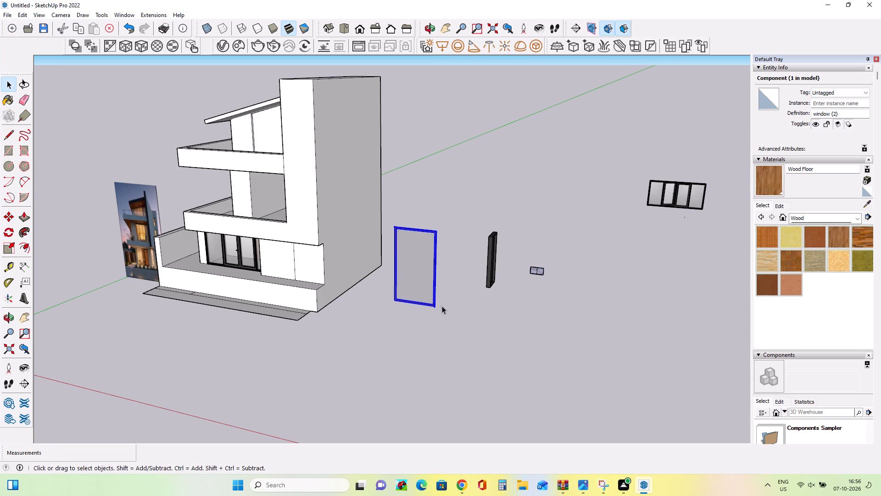
left_click(9, 217)
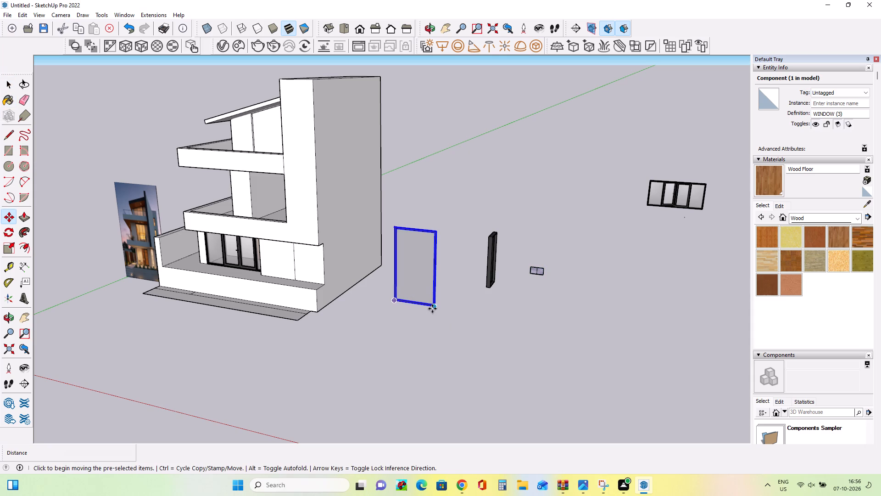
left_click(434, 308, "ctrl")
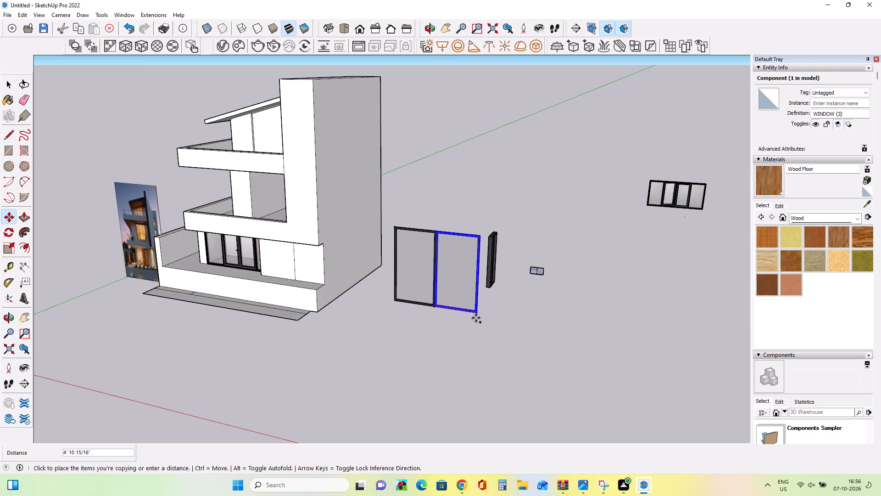
scroll(476, 318, "up", 8)
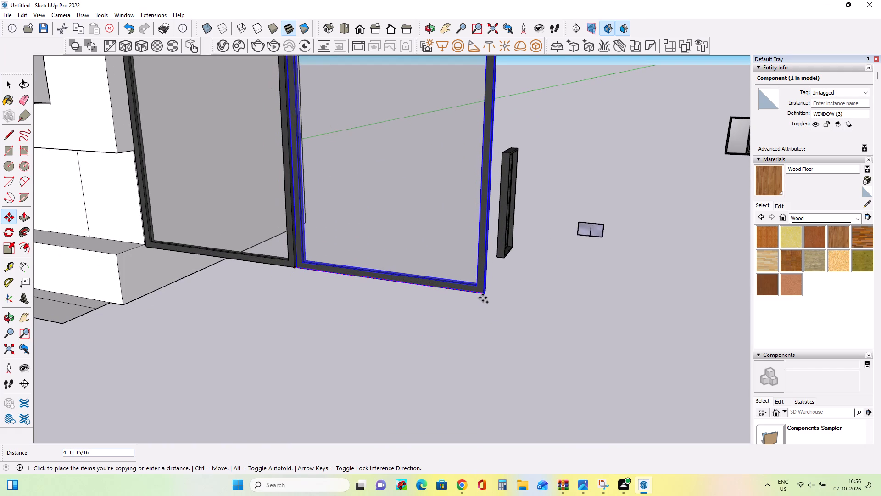
left_click(477, 298)
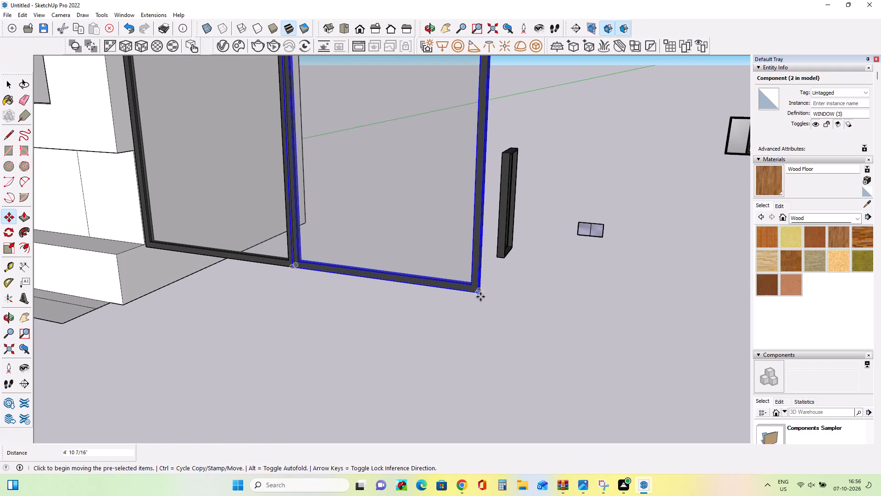
left_click(480, 297)
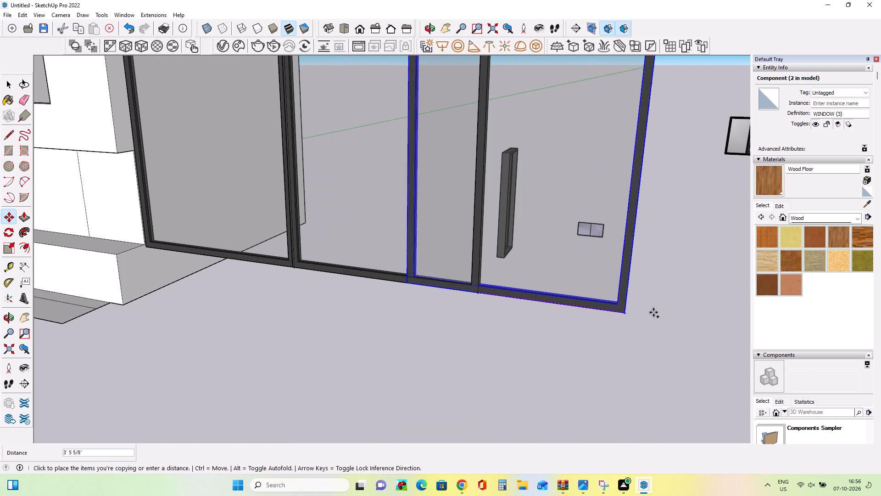
left_click(711, 326)
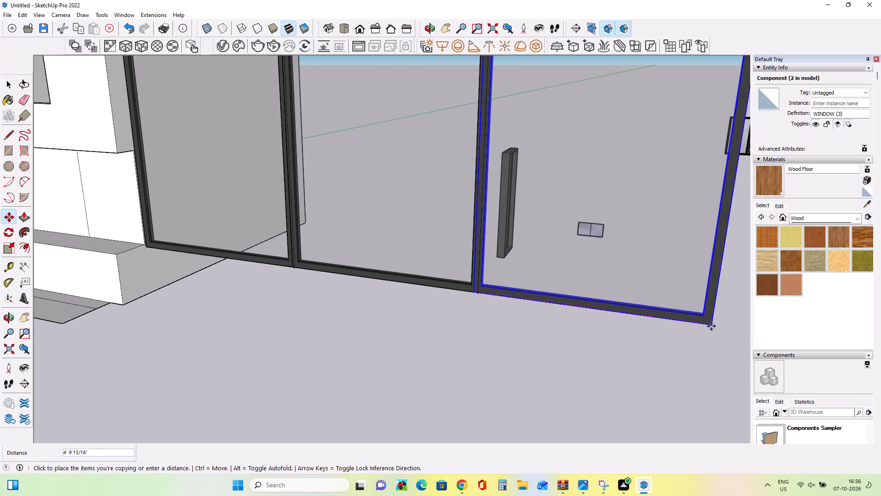
Group the three adjoining window panes together with the narrow upright frame beside them.
scroll(381, 350, "down", 7)
middle_click_drag(408, 372, 496, 422)
scroll(456, 406, "down", 1)
middle_click_drag(496, 420, 492, 416)
middle_click_drag(492, 415, 483, 404)
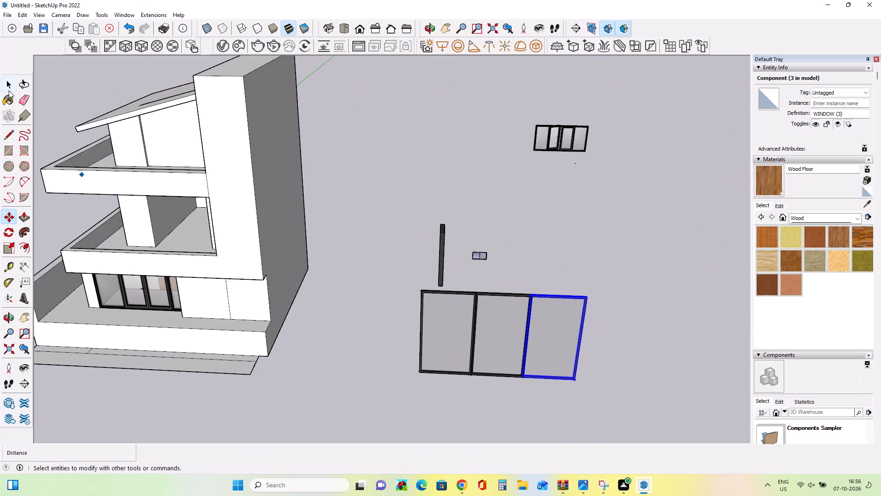
left_click(9, 90)
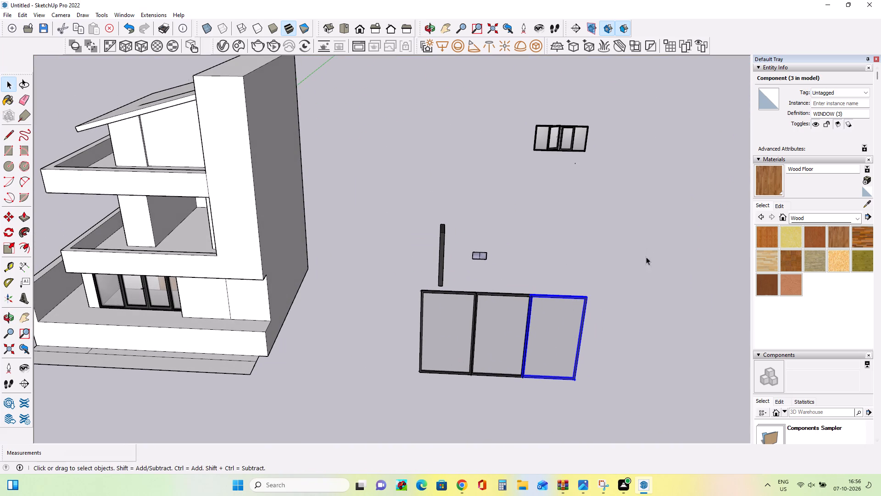
left_click_drag(631, 300, 399, 277)
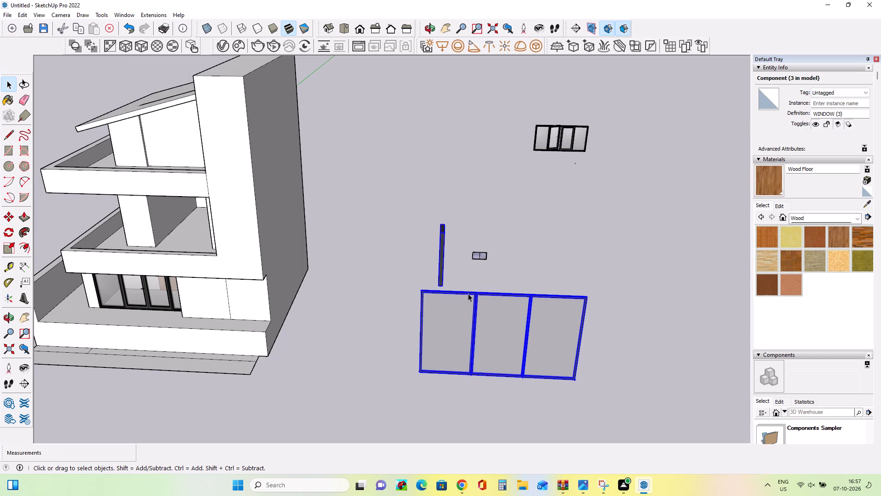
middle_click_drag(558, 298, 569, 318)
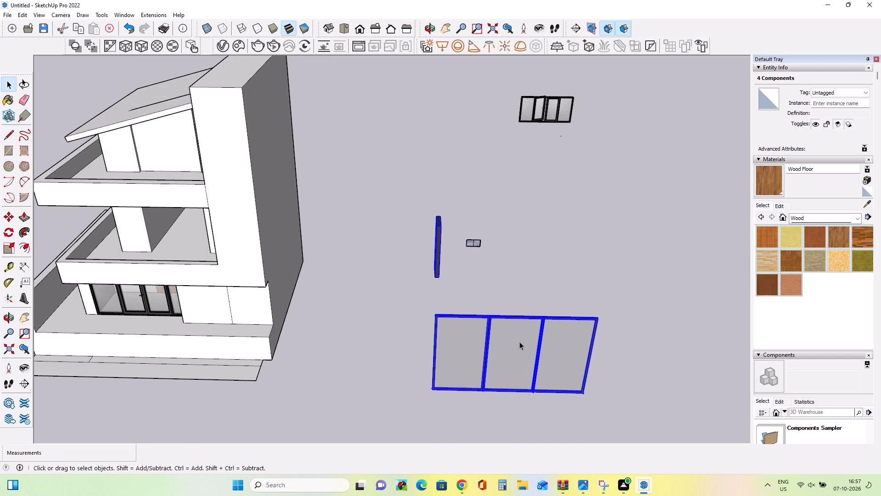
right_click(519, 342)
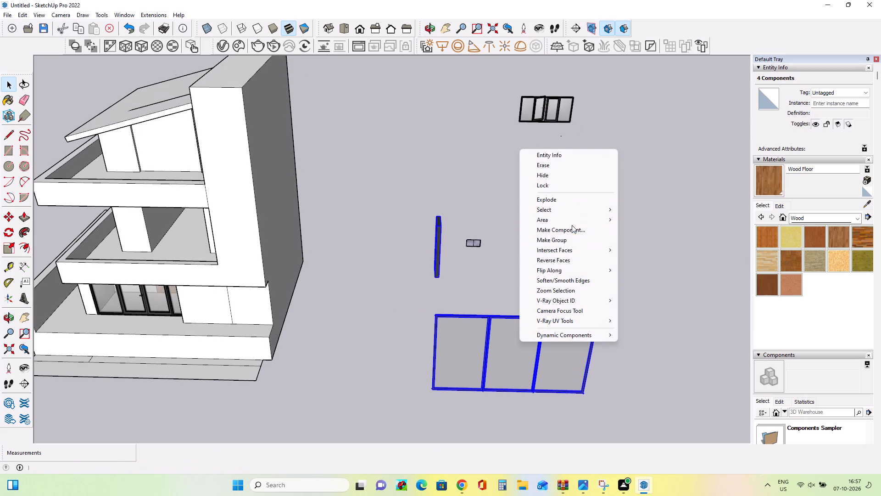
left_click(572, 237)
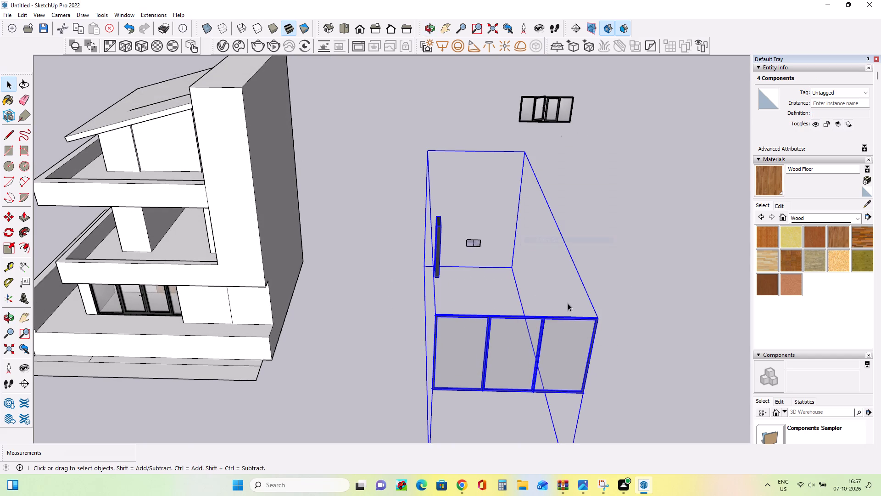
scroll(568, 303, "down", 8)
middle_click_drag(530, 303, 616, 302)
left_click(589, 216)
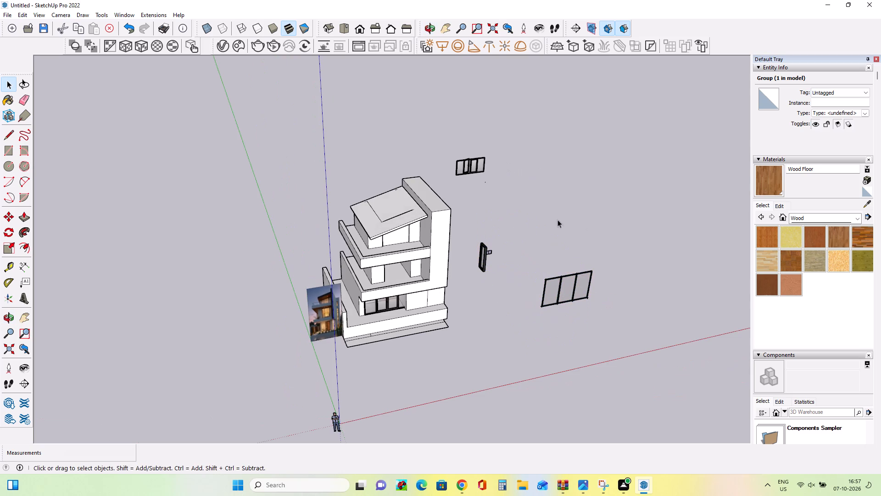
Open the new window group for editing, delete the narrow upright frame from it, and leave the group.
left_click(561, 289)
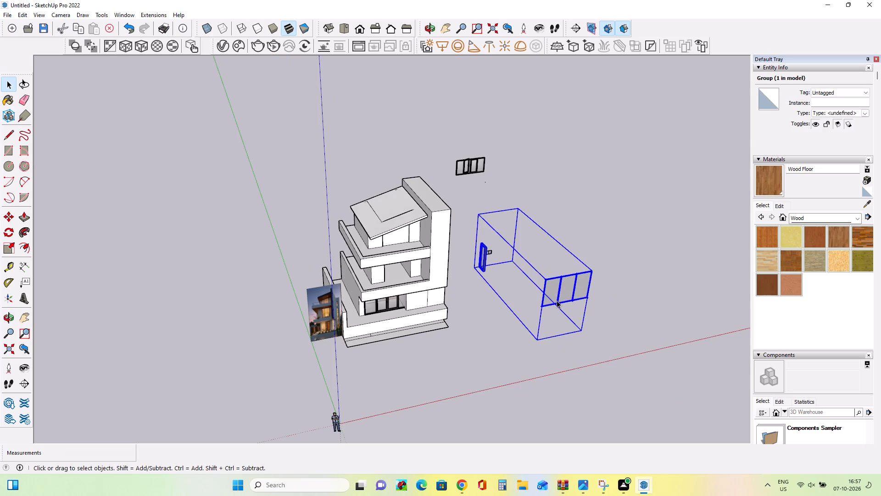
left_click(557, 300)
left_click(504, 176)
left_click(485, 258)
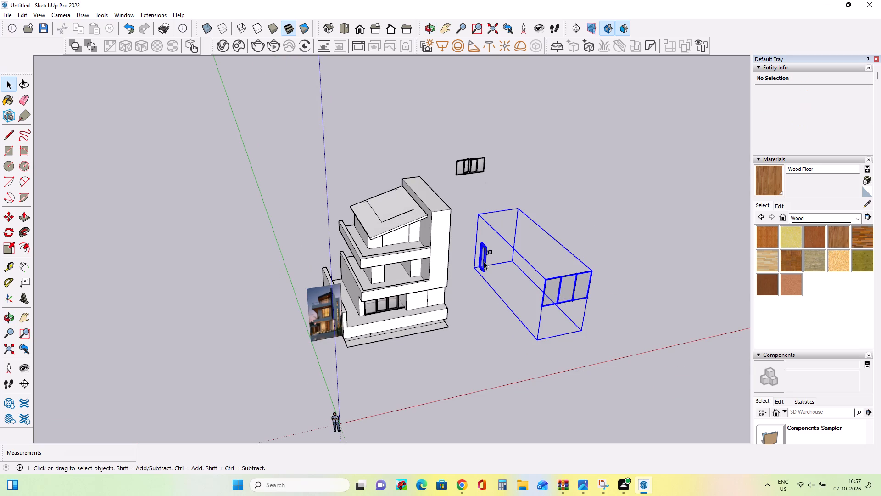
left_click(484, 261)
right_click(481, 259)
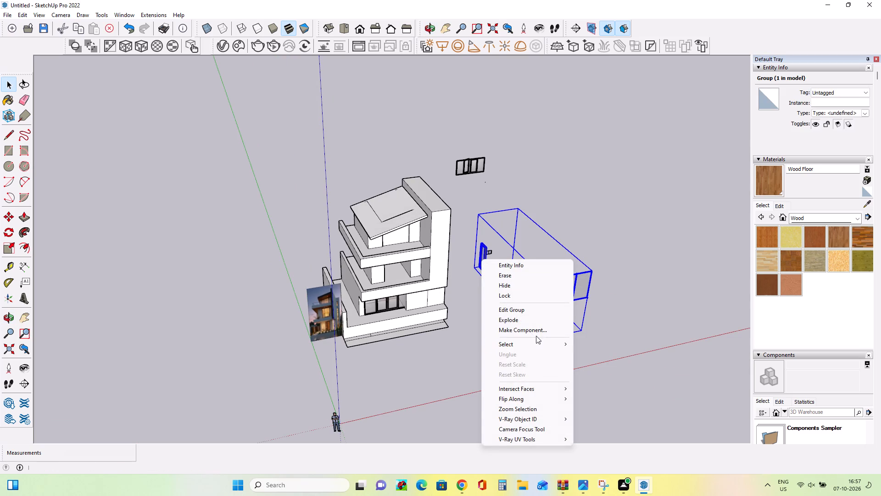
left_click(525, 310)
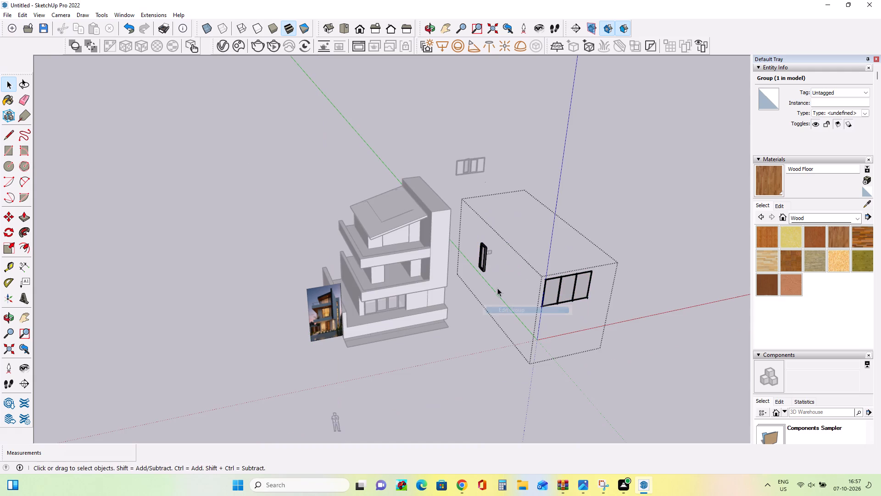
left_click(485, 262)
middle_click_drag(492, 274, 348, 262)
key("Delete")
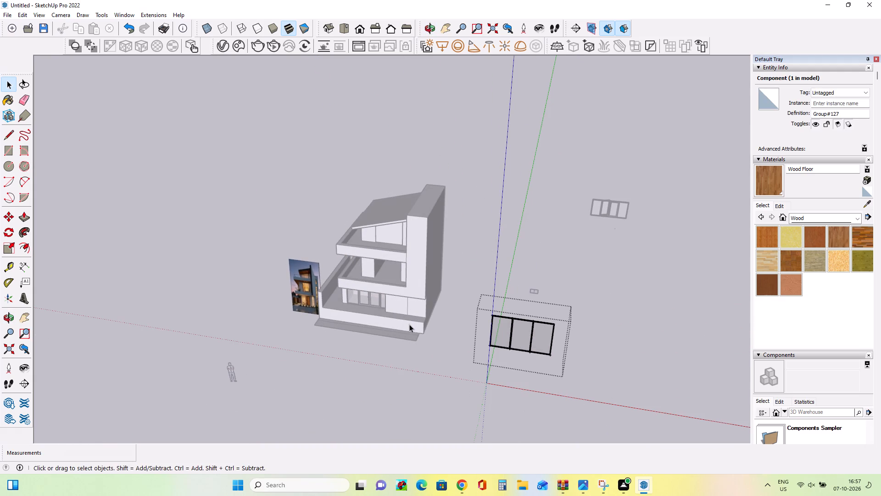
scroll(448, 319, "up", 1)
left_click(603, 278)
left_click(568, 340)
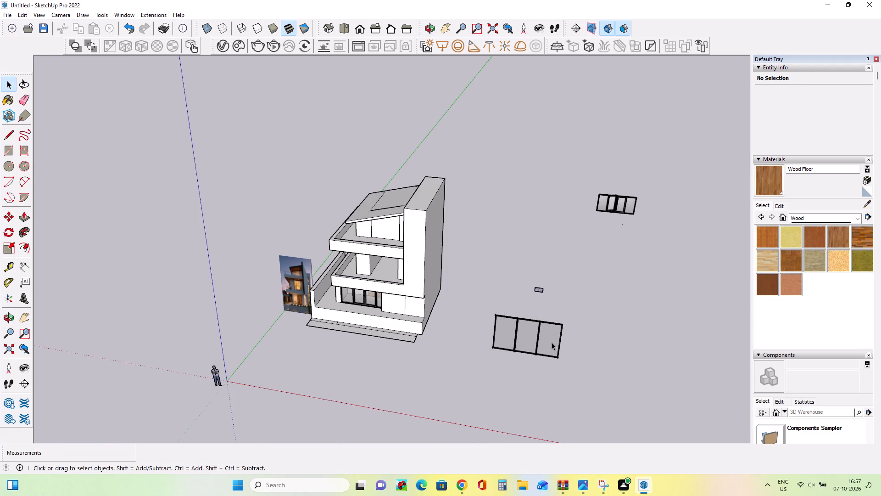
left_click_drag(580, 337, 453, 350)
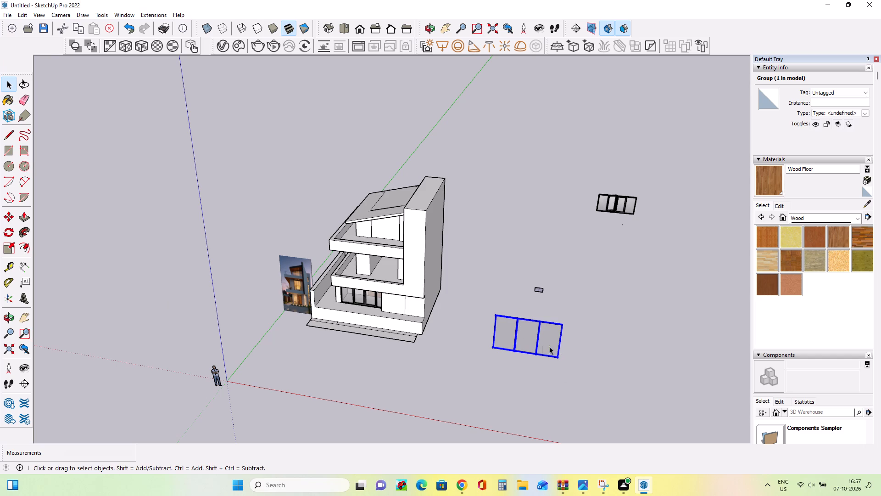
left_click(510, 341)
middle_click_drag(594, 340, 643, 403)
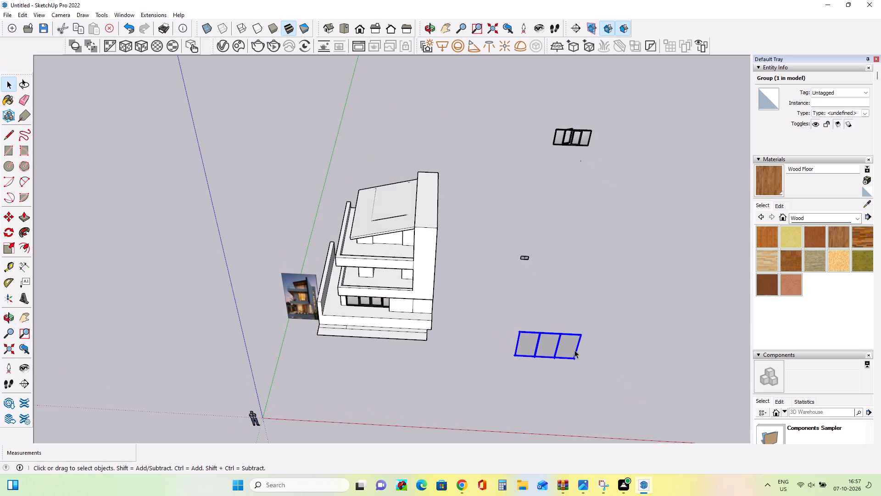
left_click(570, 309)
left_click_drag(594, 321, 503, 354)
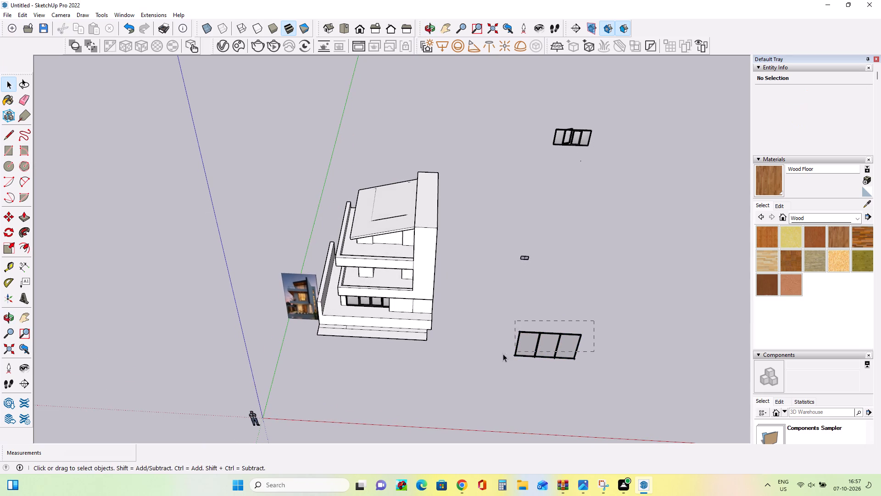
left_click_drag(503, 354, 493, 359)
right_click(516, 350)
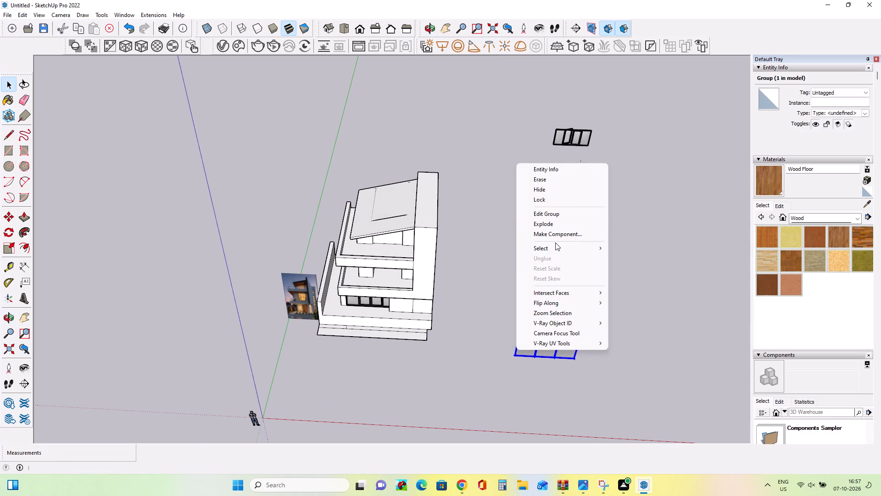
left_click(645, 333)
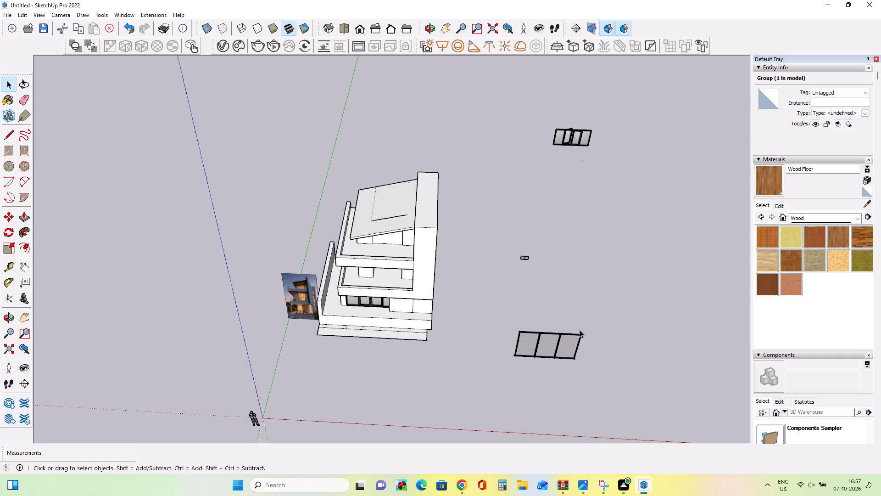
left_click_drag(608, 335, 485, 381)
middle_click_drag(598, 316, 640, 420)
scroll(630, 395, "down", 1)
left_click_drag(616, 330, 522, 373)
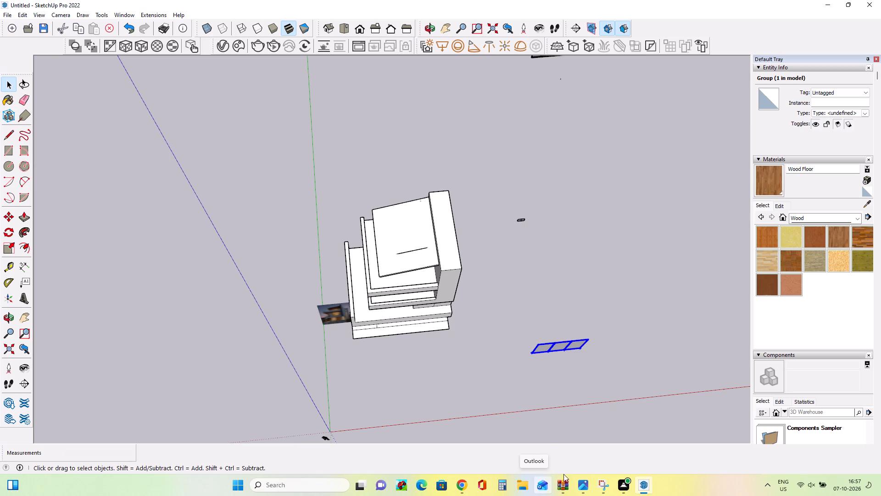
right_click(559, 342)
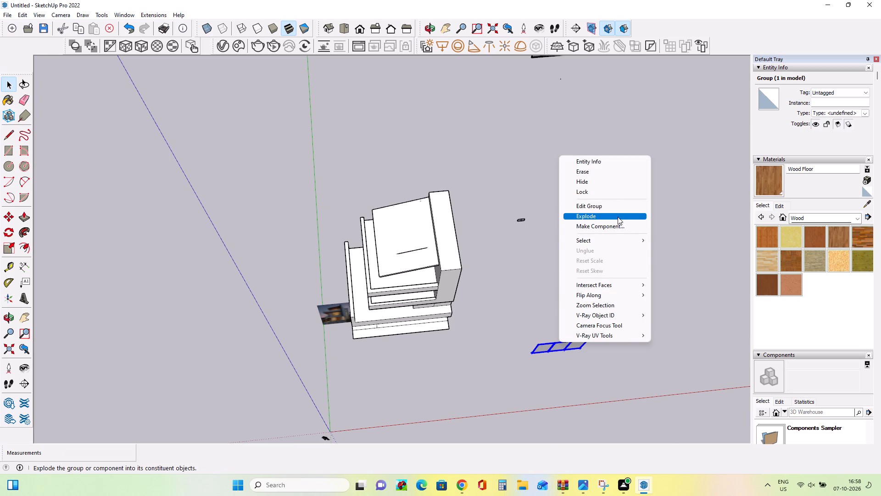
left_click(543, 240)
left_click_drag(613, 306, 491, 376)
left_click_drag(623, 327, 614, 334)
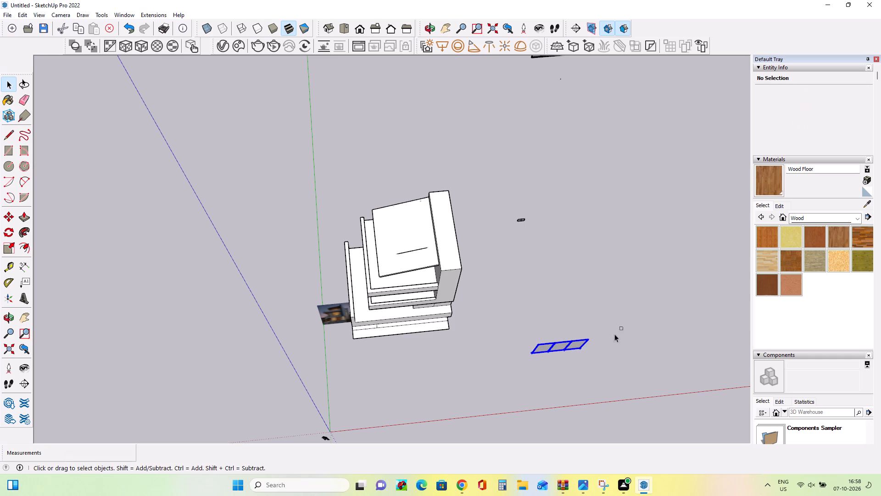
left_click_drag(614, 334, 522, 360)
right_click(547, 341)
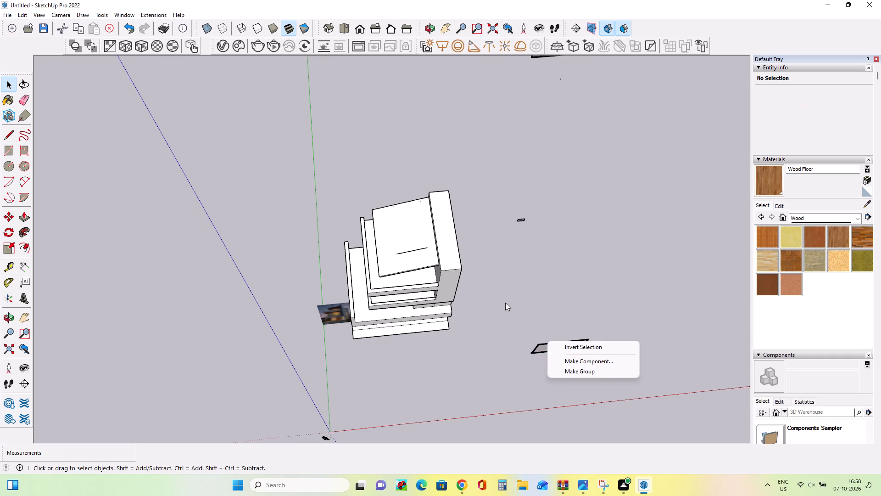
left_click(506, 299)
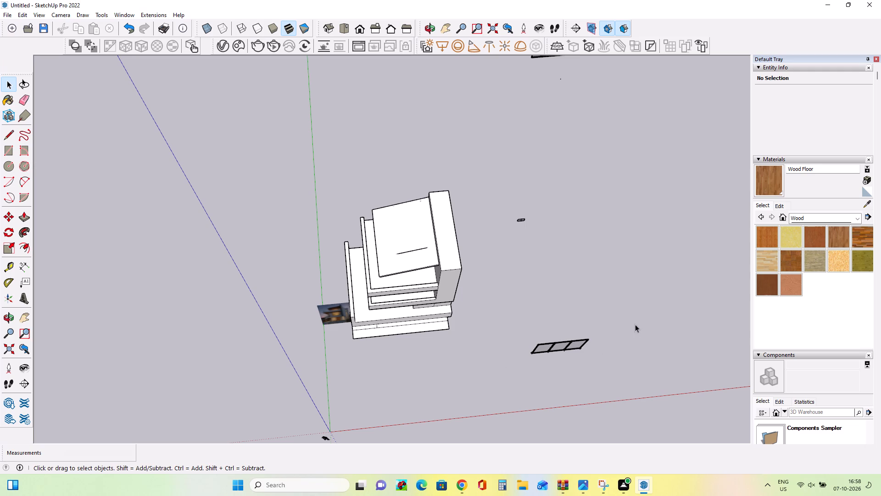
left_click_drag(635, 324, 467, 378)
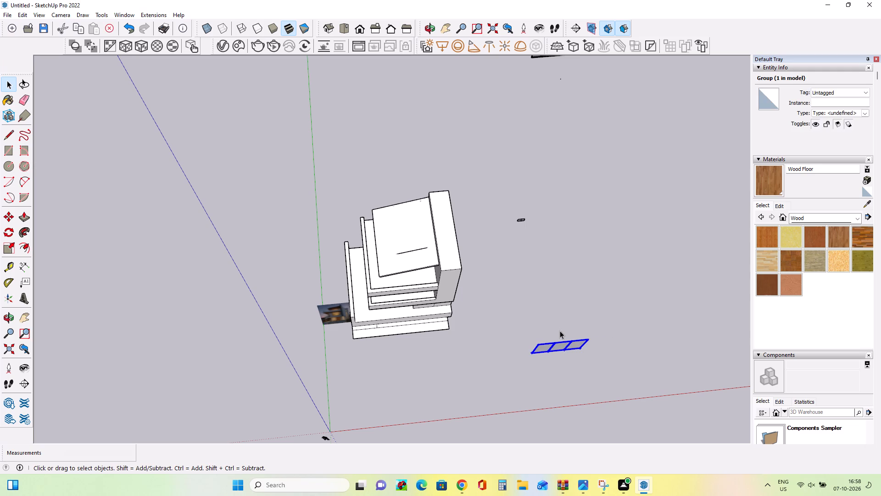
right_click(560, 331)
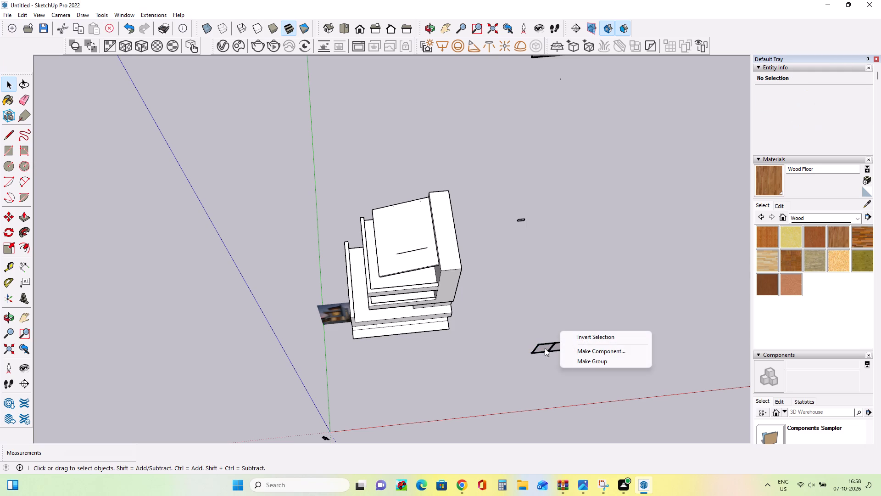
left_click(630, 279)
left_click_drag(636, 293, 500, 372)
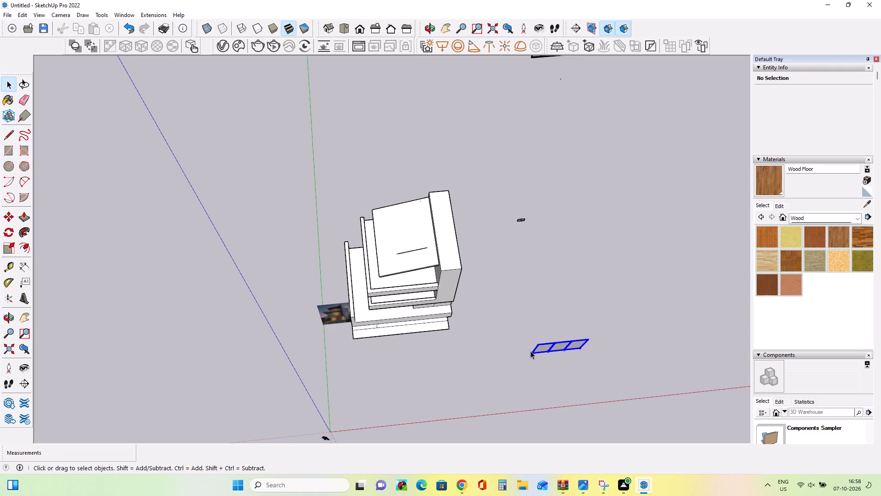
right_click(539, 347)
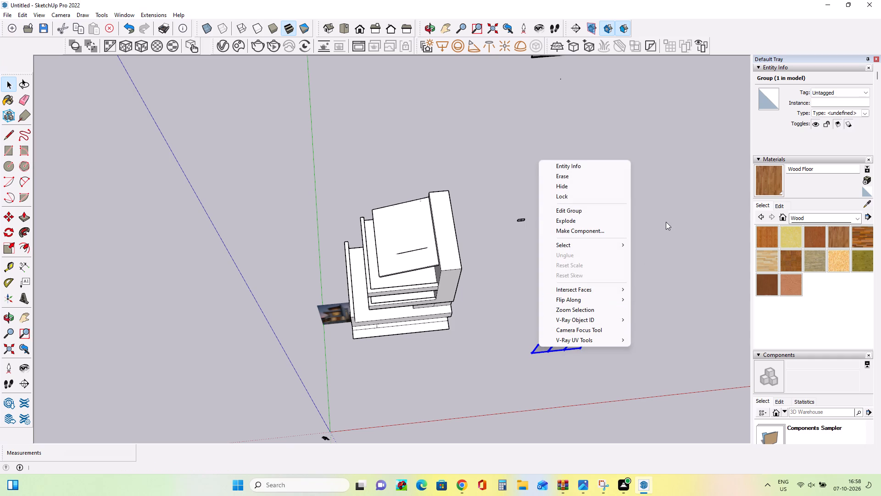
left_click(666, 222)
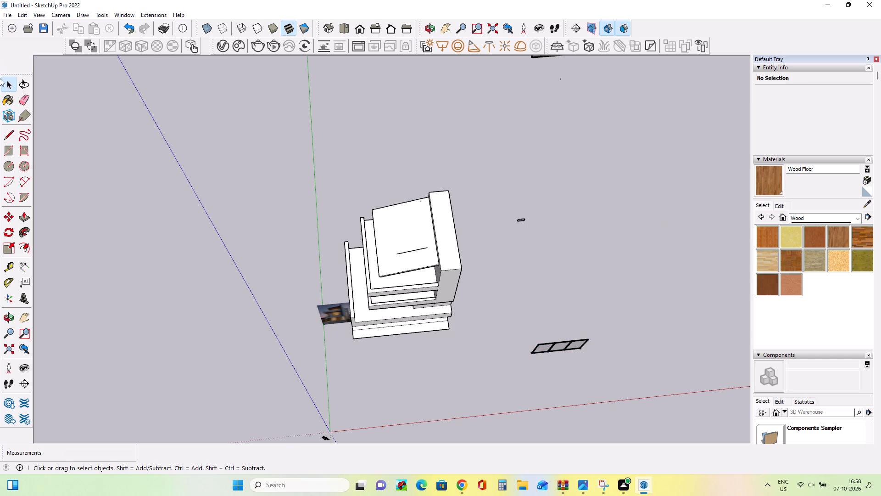
Move the three-pane window group by its lower corner into the bottom corner of the middle storey's balcony opening.
left_click(6, 84)
left_click(564, 349)
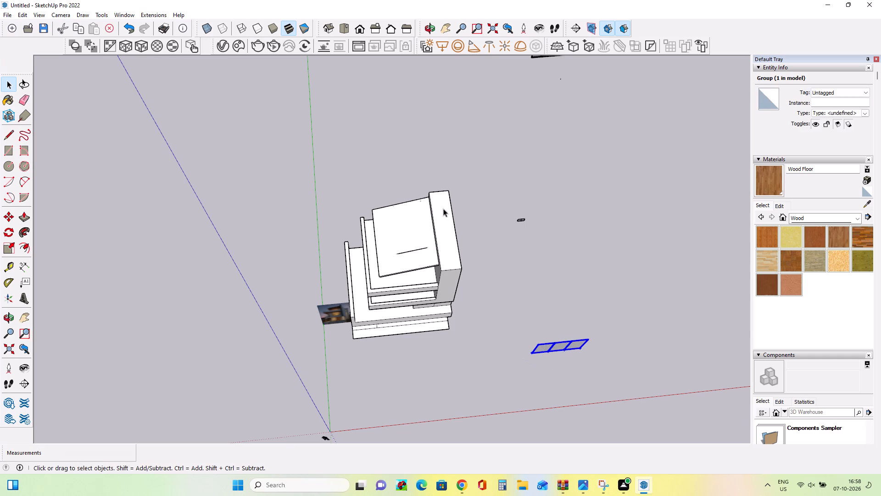
left_click(9, 217)
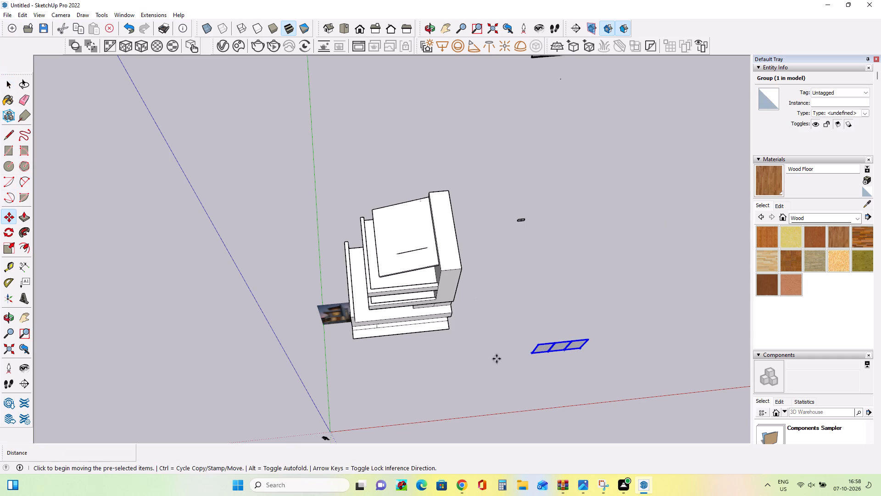
left_click(532, 354)
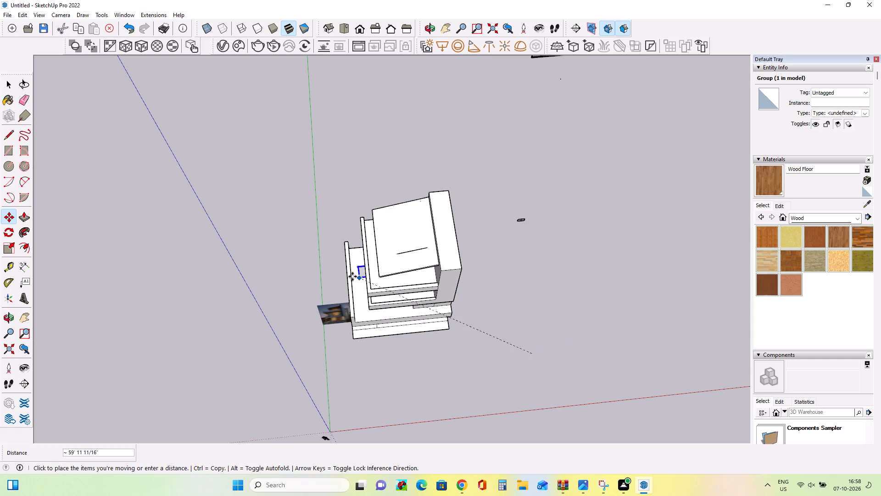
middle_click_drag(384, 293, 401, 170)
scroll(364, 287, "up", 4)
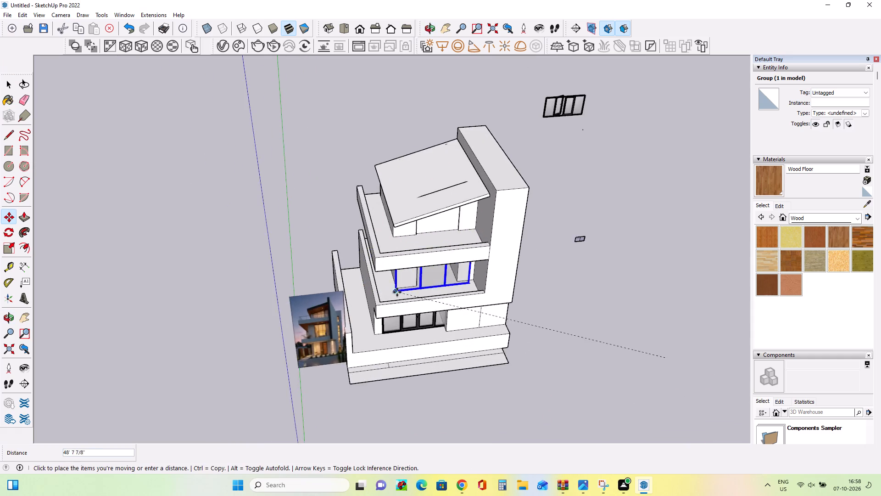
scroll(397, 292, "up", 4)
middle_click_drag(437, 289, 380, 260)
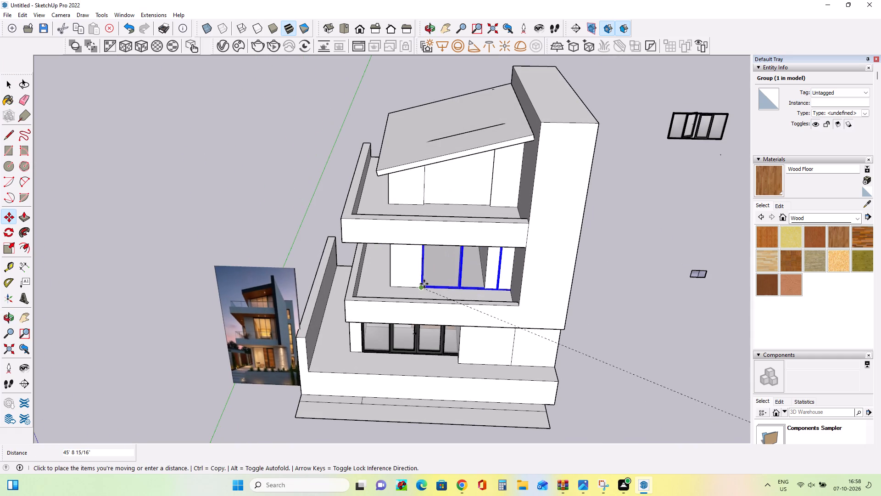
left_click(424, 284)
Scale the three-pane window group from its outer side by about 0.74 in red and 2.29 in green.
middle_click_drag(473, 294, 414, 278)
scroll(414, 278, "up", 1)
middle_click_drag(427, 271, 477, 229)
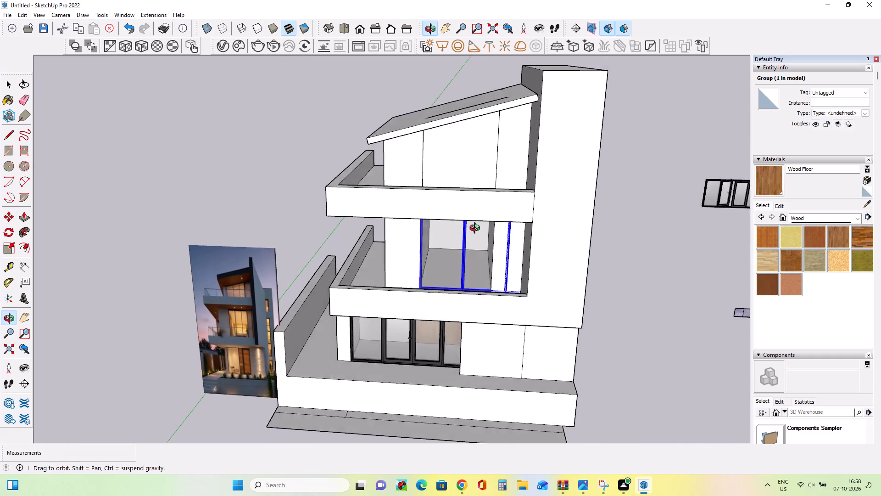
middle_click_drag(477, 229, 481, 220)
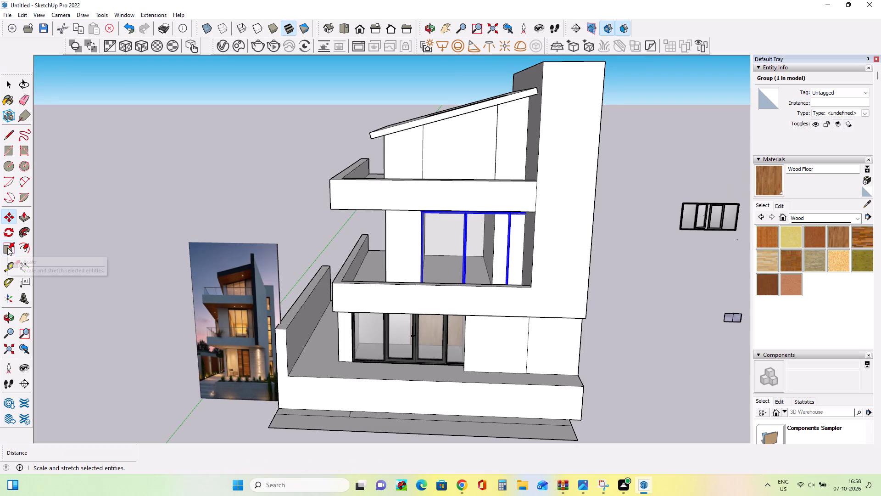
left_click(7, 248)
middle_click_drag(534, 271, 442, 271)
left_click(408, 249)
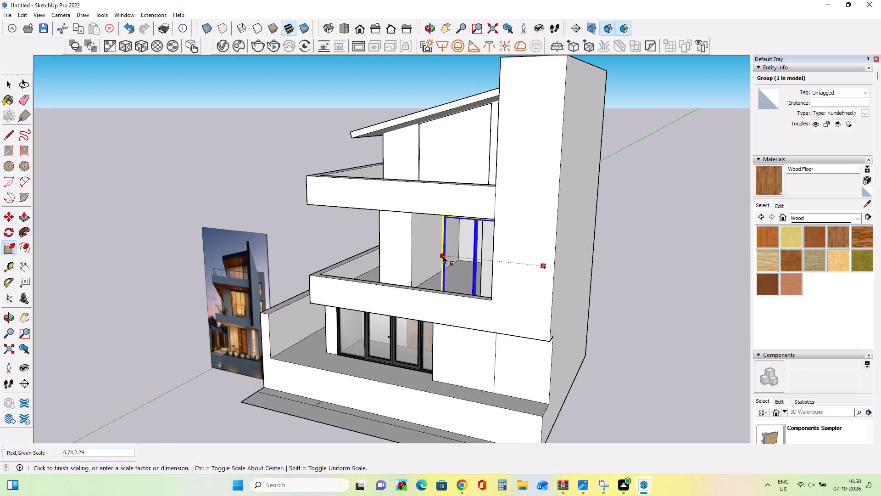
left_click(443, 256)
middle_click_drag(413, 292, 540, 323)
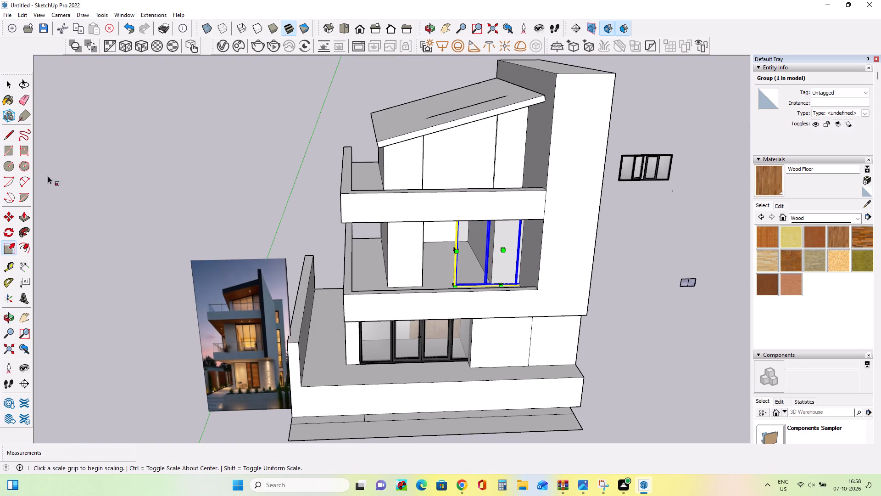
Move the window group back to the balcony opening's lower left corner and scale its width down to the opening's far side.
left_click(11, 216)
left_click(457, 284)
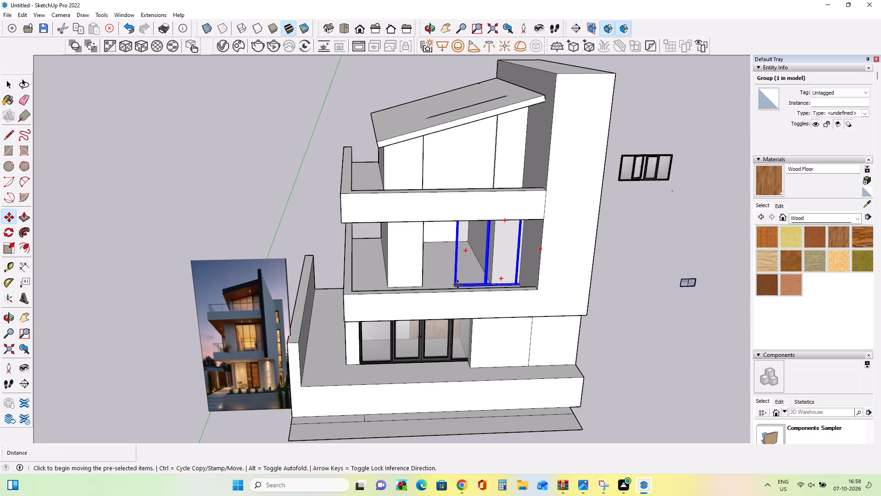
left_click(424, 284)
middle_click_drag(492, 275, 462, 267)
left_click(7, 248)
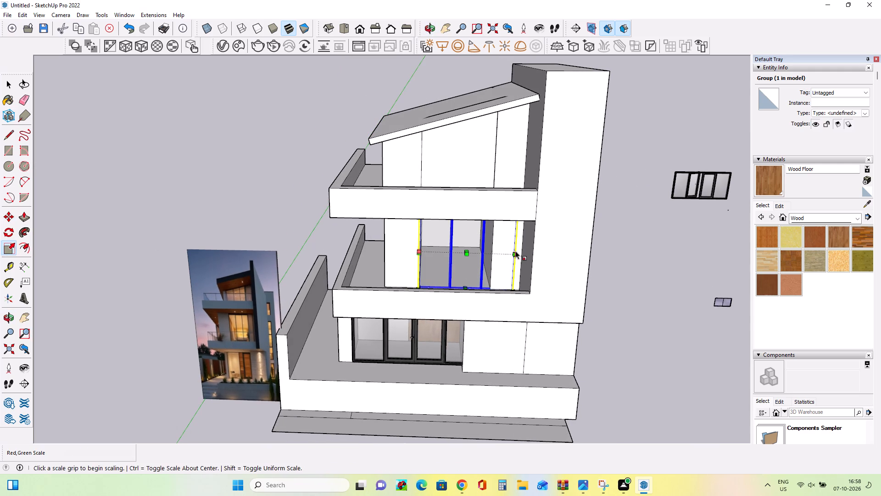
left_click(515, 251)
left_click(494, 250)
middle_click_drag(412, 262, 451, 282)
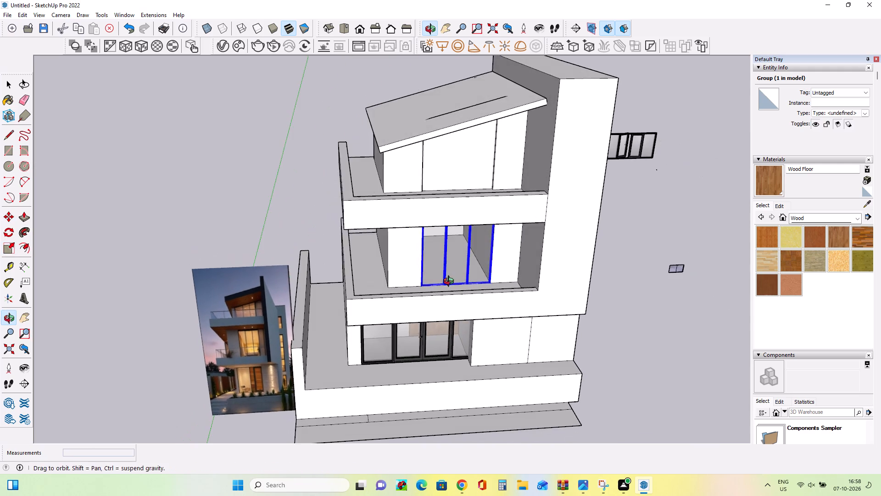
middle_click_drag(451, 282, 448, 278)
left_click(9, 85)
left_click(185, 112)
Scale the three-pane window group upward by about 1.12 so its top meets the underside of the balcony above.
middle_click_drag(496, 251, 472, 203)
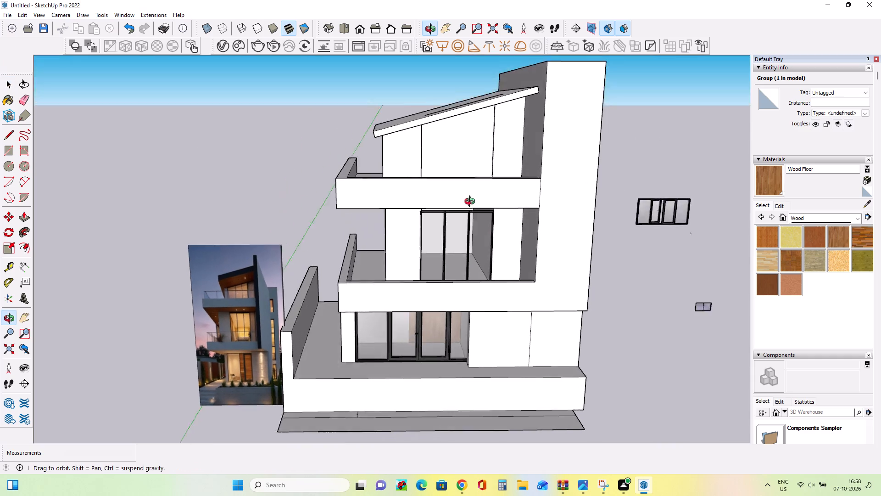
middle_click_drag(472, 203, 472, 202)
scroll(457, 231, "up", 4)
middle_click_drag(459, 219, 463, 226)
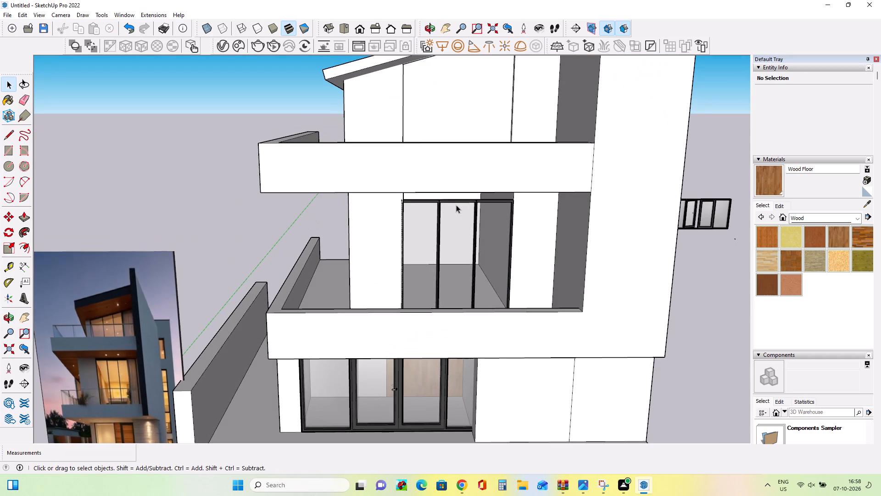
left_click(456, 205)
left_click(8, 246)
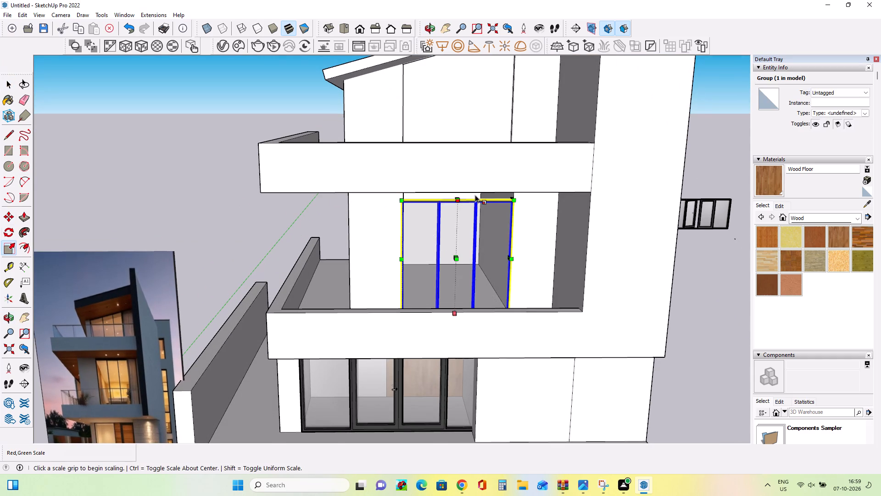
scroll(475, 196, "up", 8)
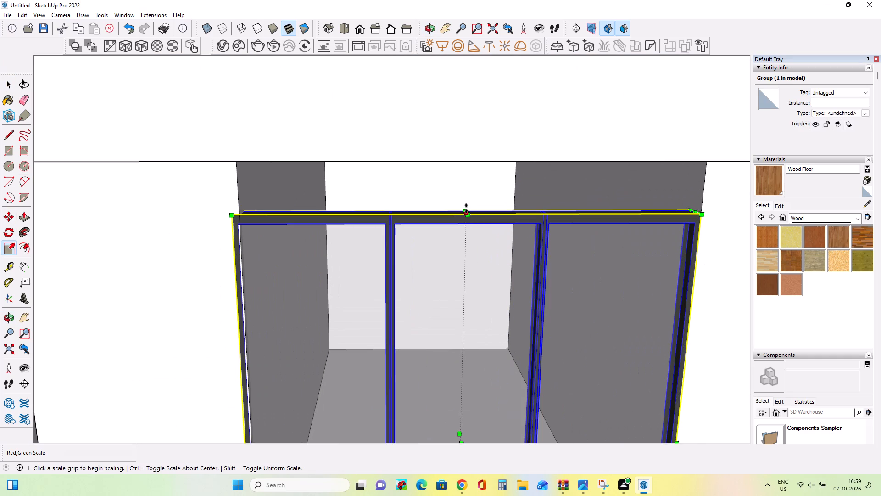
left_click(466, 209)
left_click(461, 152)
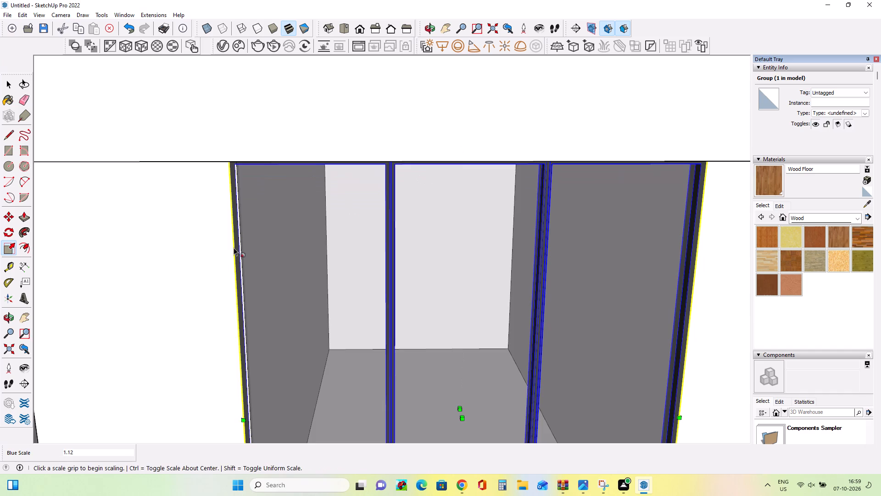
Move the window group so its lower left frame corner sits exactly on the bottom corner of the opening.
middle_click_drag(238, 243, 258, 204)
scroll(258, 204, "down", 7)
scroll(271, 254, "down", 5)
middle_click_drag(276, 310, 279, 355)
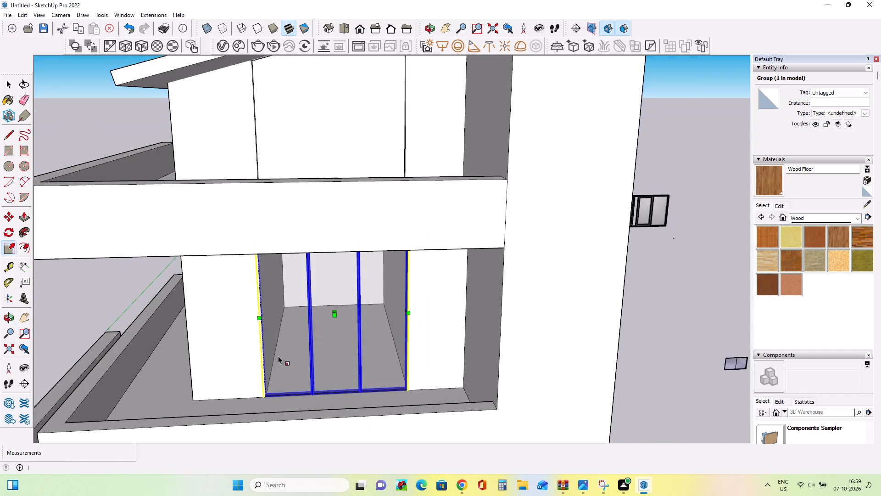
scroll(265, 395, "up", 11)
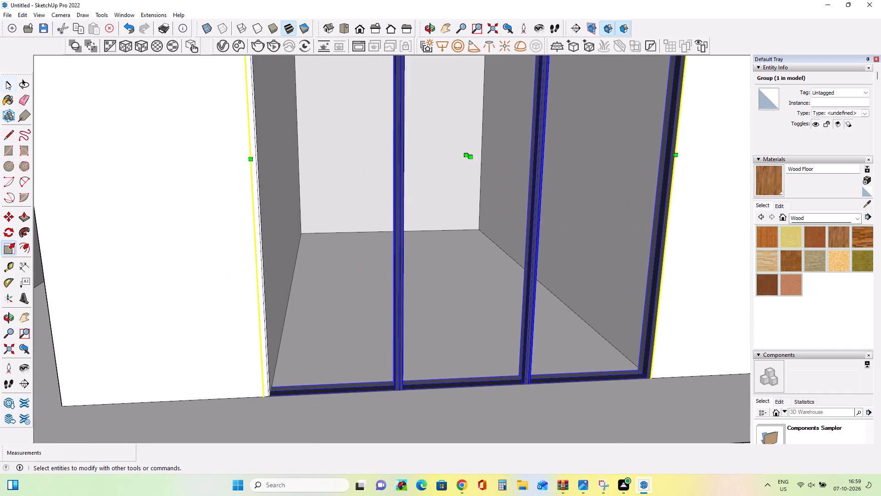
left_click(6, 81)
left_click(7, 216)
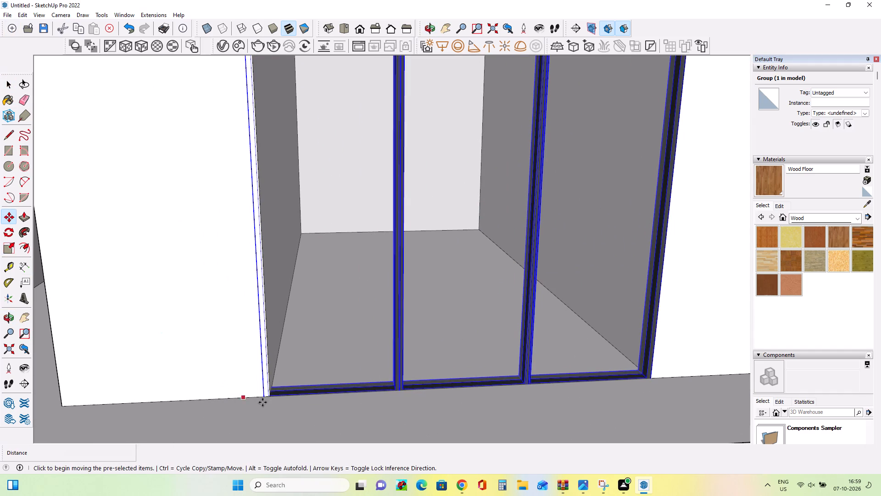
left_click(264, 399)
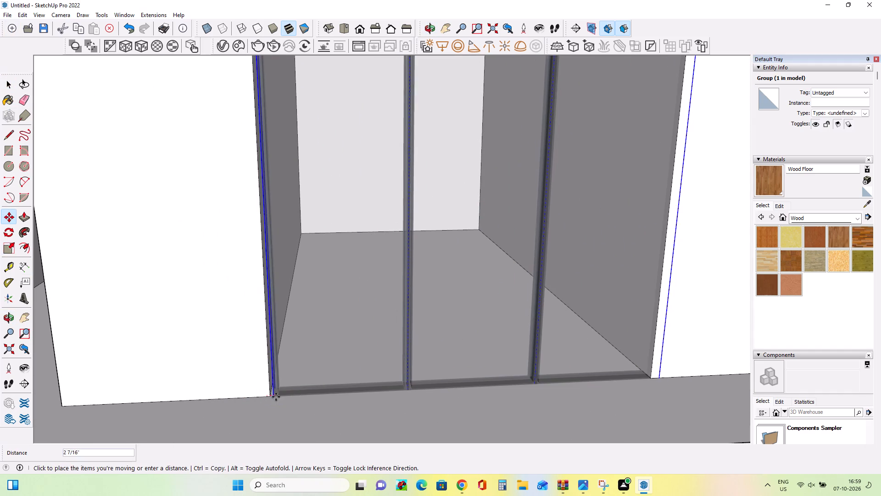
left_click(274, 385)
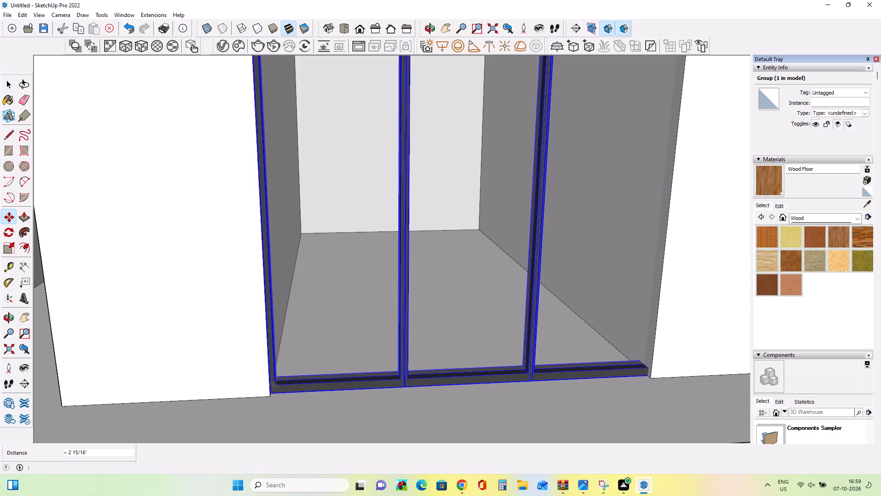
scroll(269, 405, "up", 9)
left_click(269, 383)
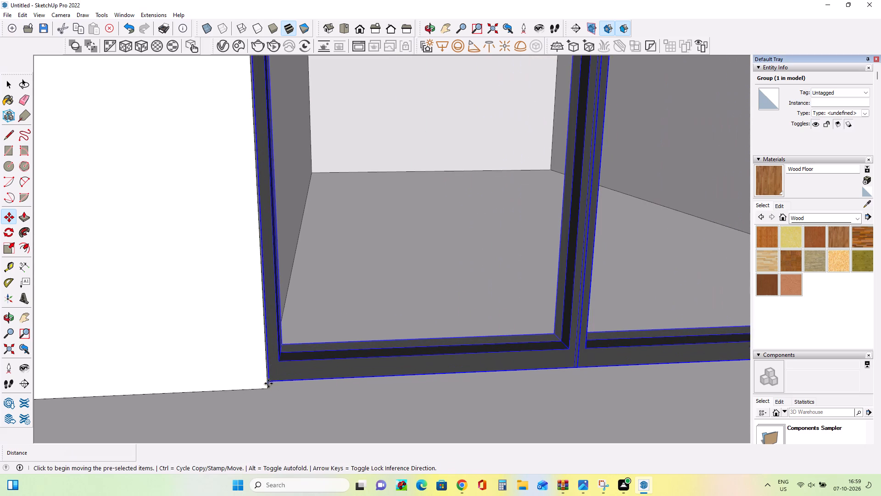
left_click(268, 386)
Scale the window group's width by about 0.99 so its far side aligns with the opening's edge.
scroll(150, 334, "down", 14)
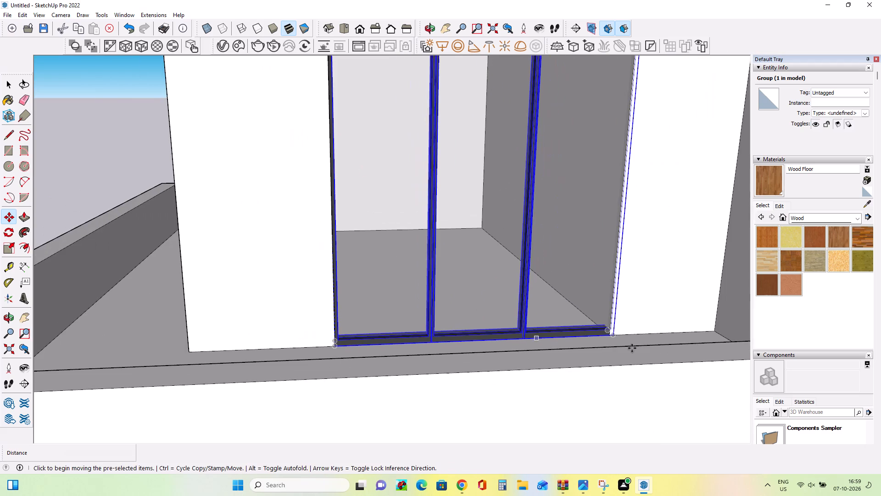
middle_click_drag(672, 325, 584, 327)
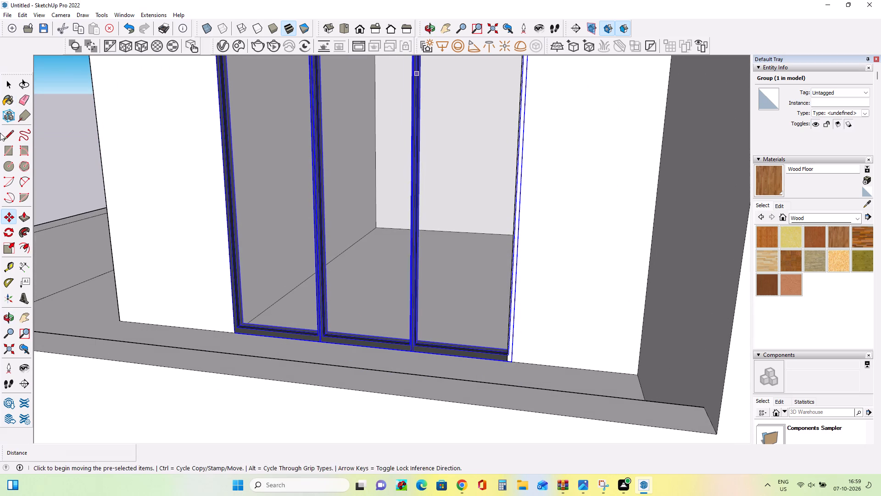
left_click(3, 247)
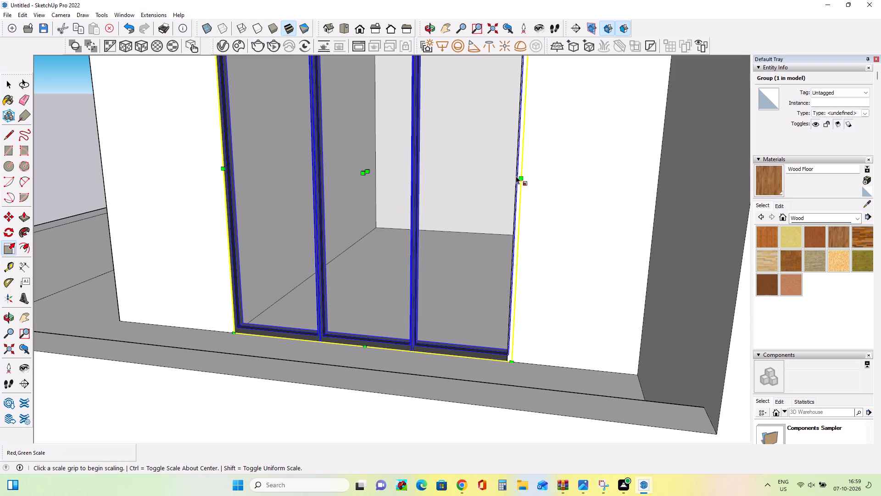
left_click(520, 175)
left_click(518, 175)
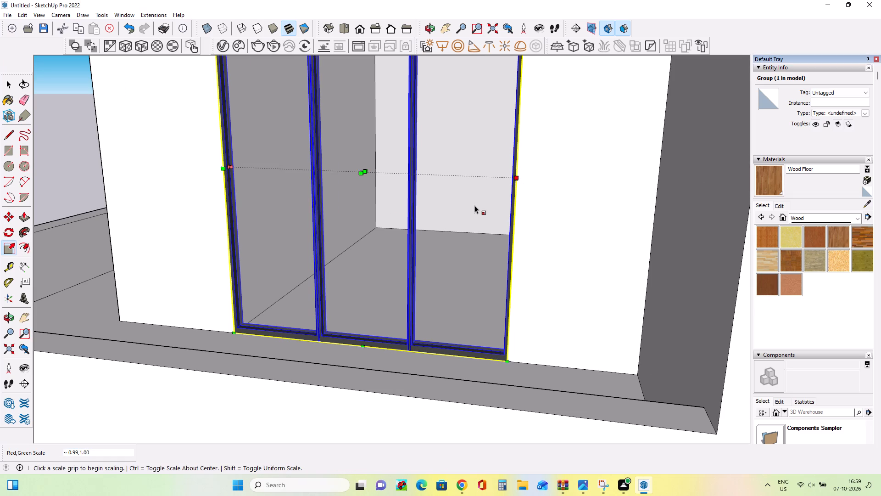
Examine the ground-floor entrance door and adjoining glazing in the reference photo.
scroll(474, 205, "down", 14)
middle_click_drag(476, 205, 507, 187)
scroll(507, 187, "down", 1)
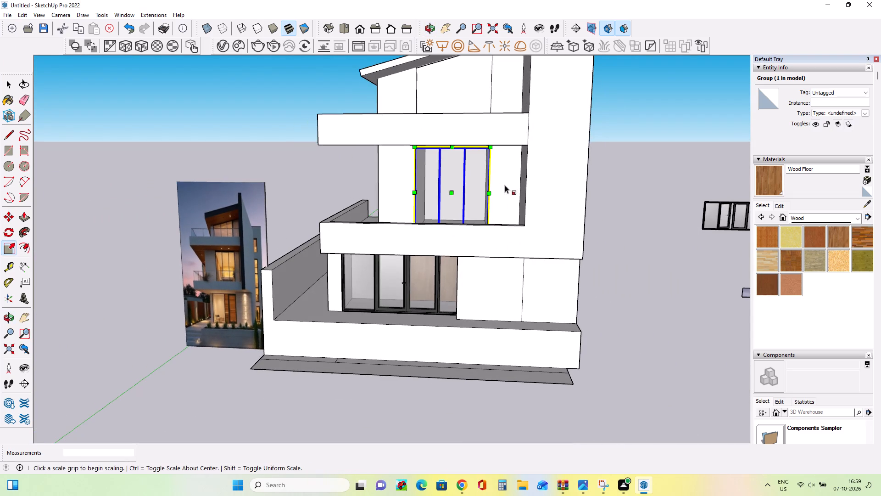
scroll(167, 254, "up", 6)
scroll(254, 365, "up", 10)
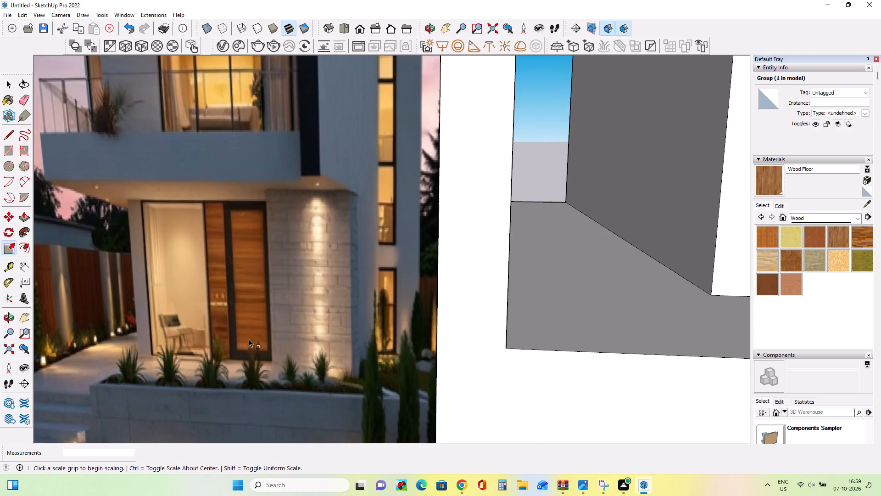
scroll(233, 316, "up", 2)
middle_click_drag(233, 316, 233, 320)
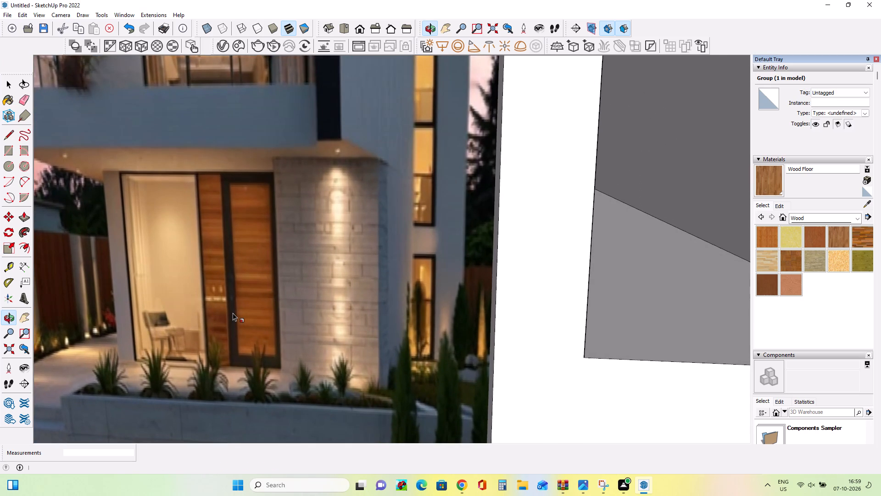
scroll(228, 314, "up", 4)
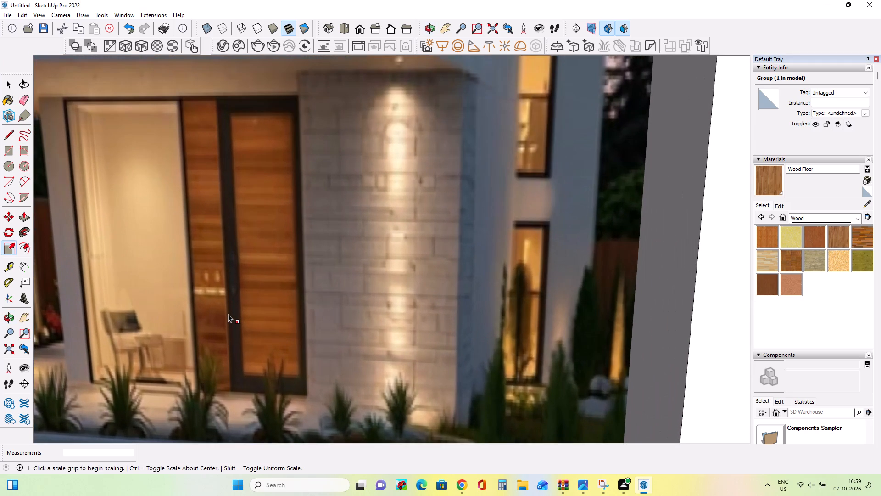
Compare the ground-floor entrance in the reference photo with the glazed doors placed in the model's ground-floor opening.
scroll(228, 314, "down", 5)
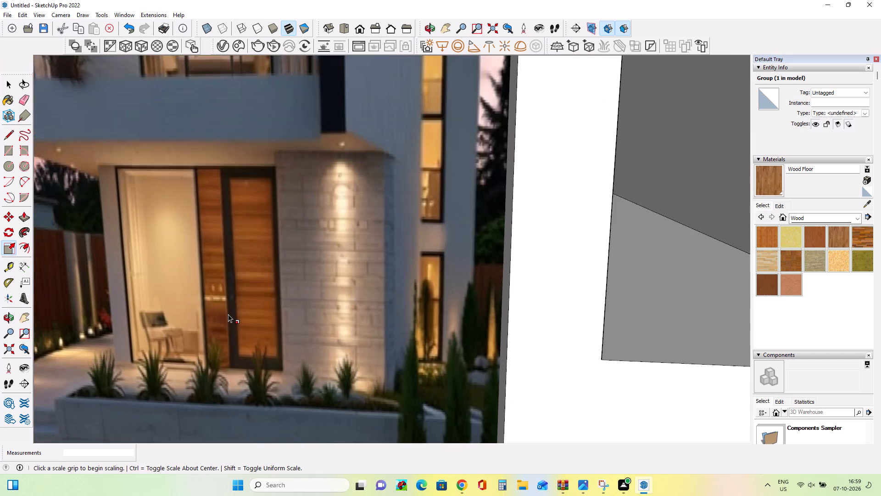
scroll(228, 314, "down", 20)
scroll(228, 314, "down", 5)
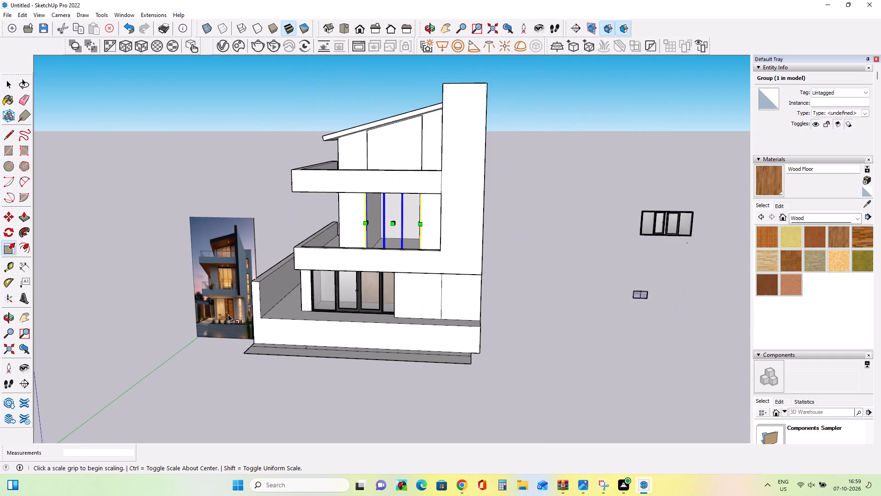
scroll(314, 322, "up", 5)
scroll(175, 321, "up", 7)
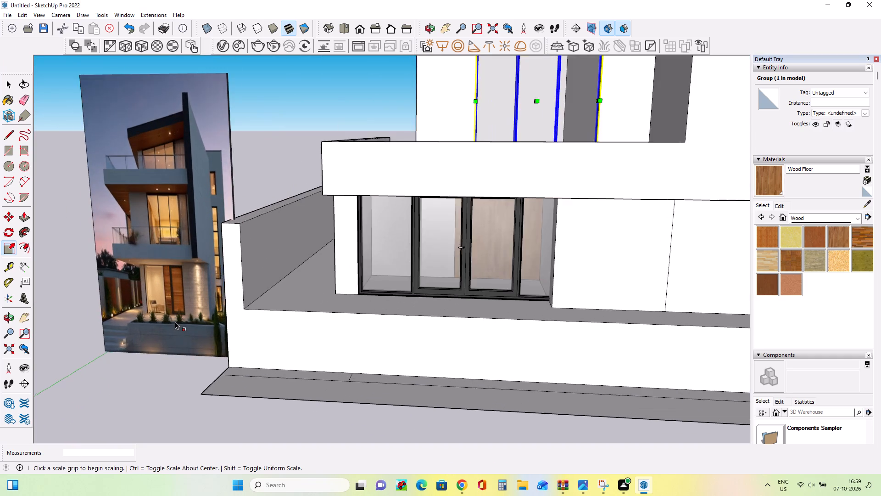
scroll(175, 321, "up", 3)
scroll(175, 321, "down", 4)
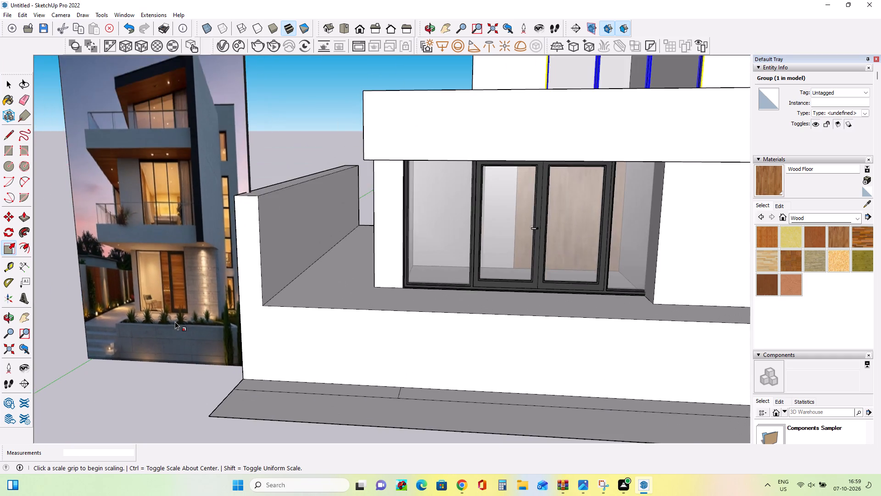
scroll(175, 321, "down", 9)
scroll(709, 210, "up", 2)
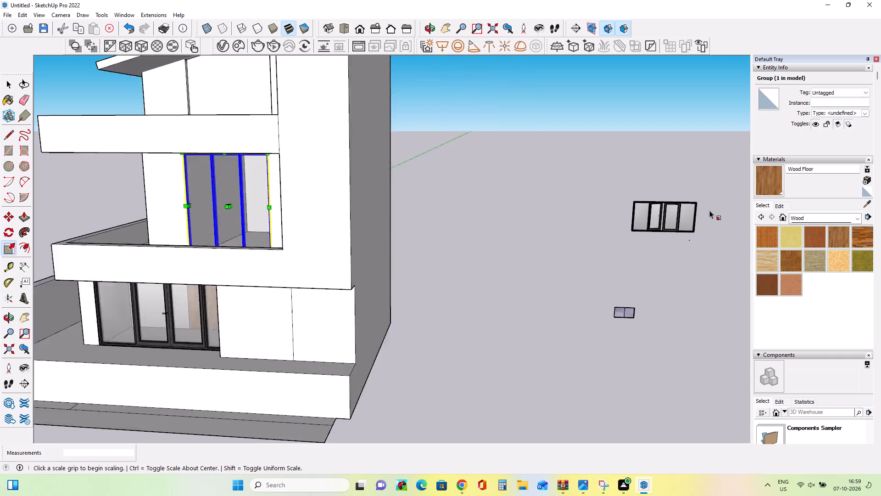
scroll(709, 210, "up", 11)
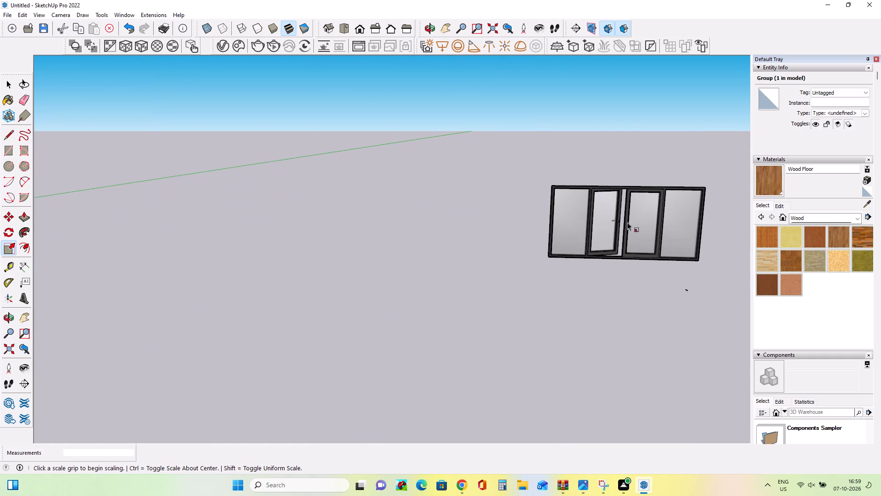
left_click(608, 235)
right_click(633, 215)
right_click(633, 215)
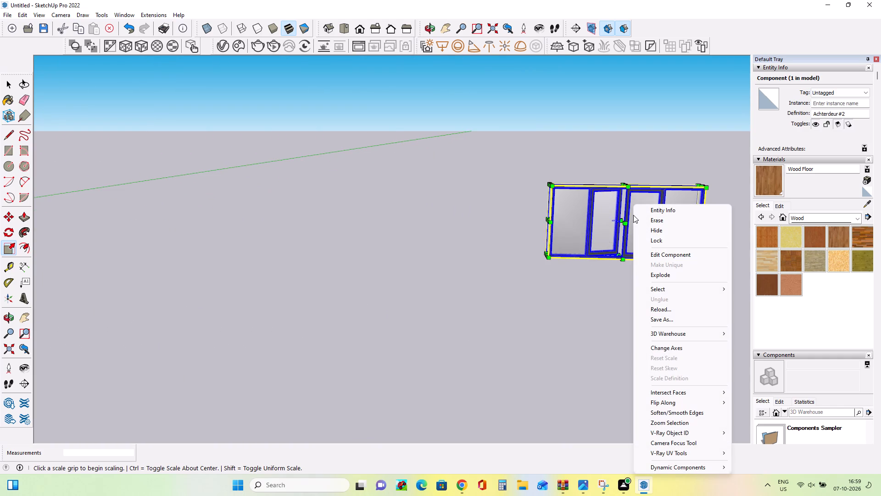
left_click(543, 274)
Examine the model's ground-floor glazing and facade alongside the reference photo and the spare four-panel door component.
scroll(546, 259, "down", 4)
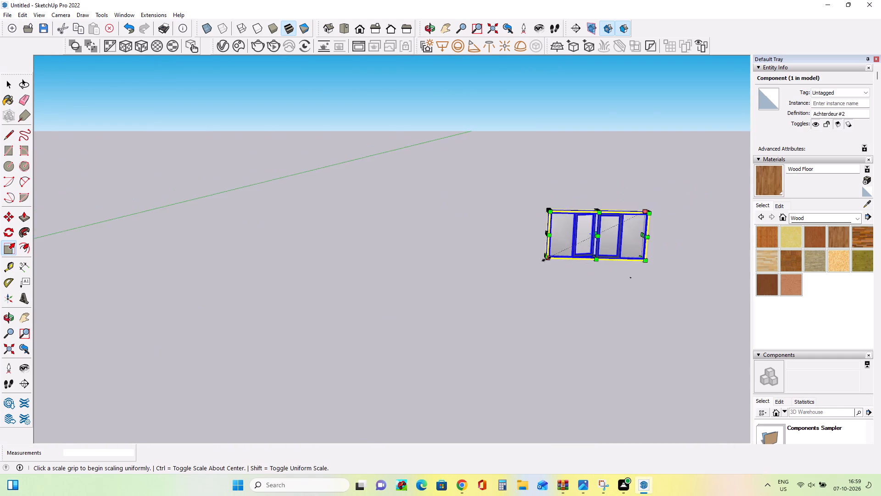
scroll(546, 259, "down", 8)
scroll(546, 259, "up", 1)
scroll(546, 259, "down", 3)
scroll(266, 349, "up", 8)
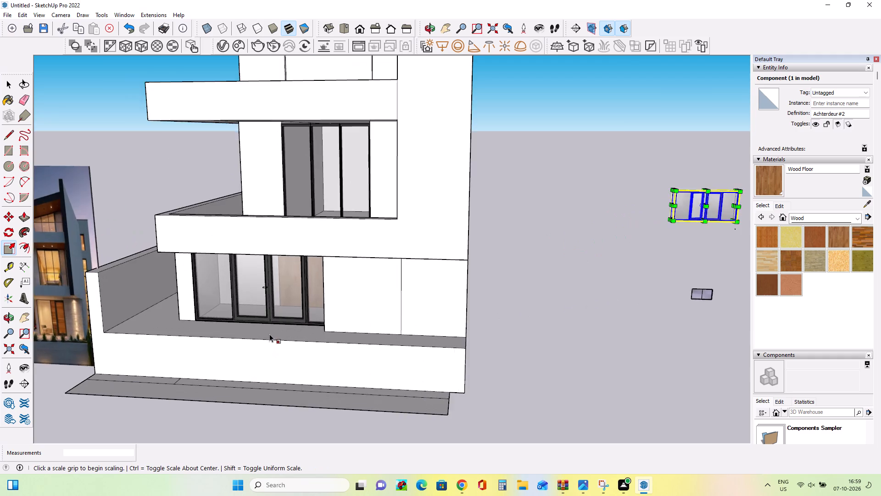
scroll(269, 334, "up", 6)
scroll(309, 284, "down", 5)
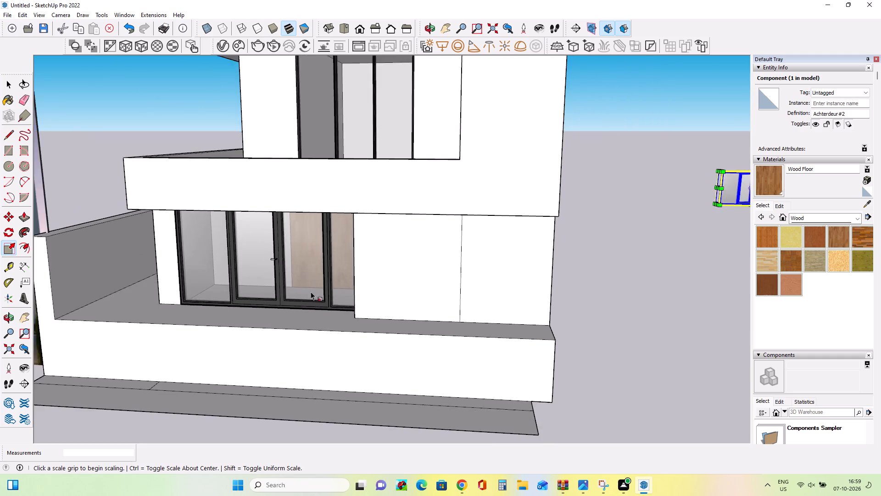
scroll(311, 292, "down", 5)
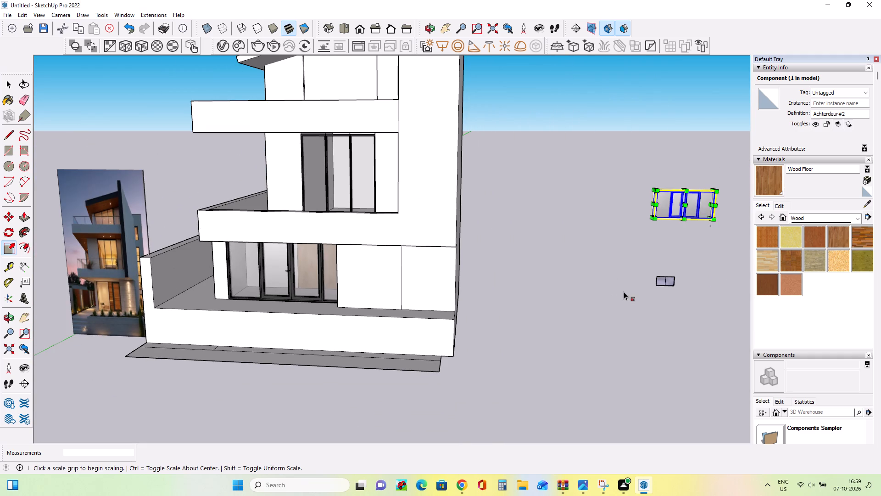
scroll(675, 212, "up", 4)
scroll(675, 212, "down", 6)
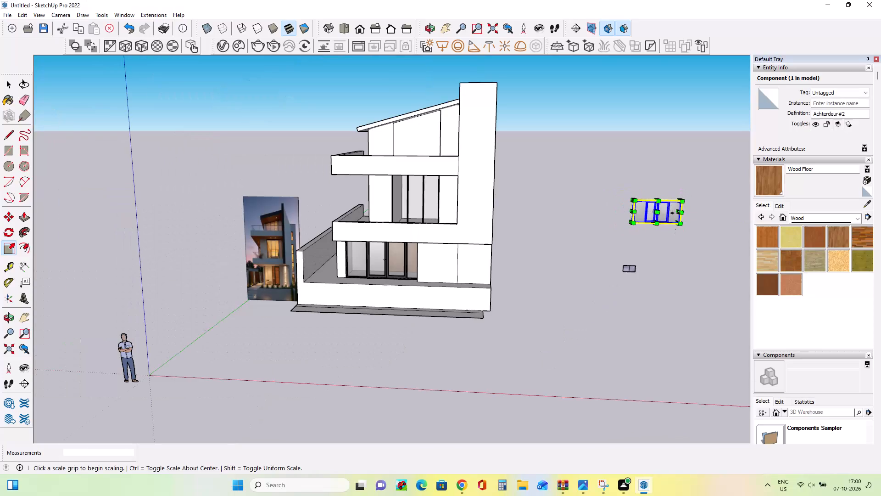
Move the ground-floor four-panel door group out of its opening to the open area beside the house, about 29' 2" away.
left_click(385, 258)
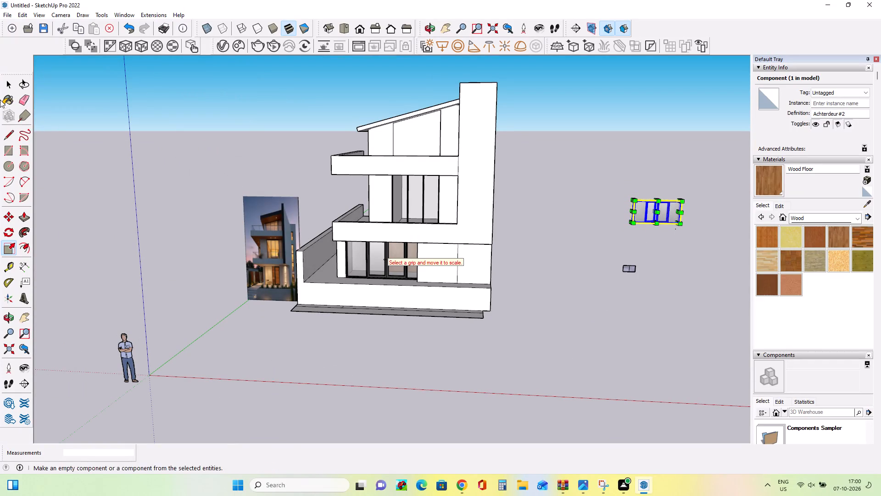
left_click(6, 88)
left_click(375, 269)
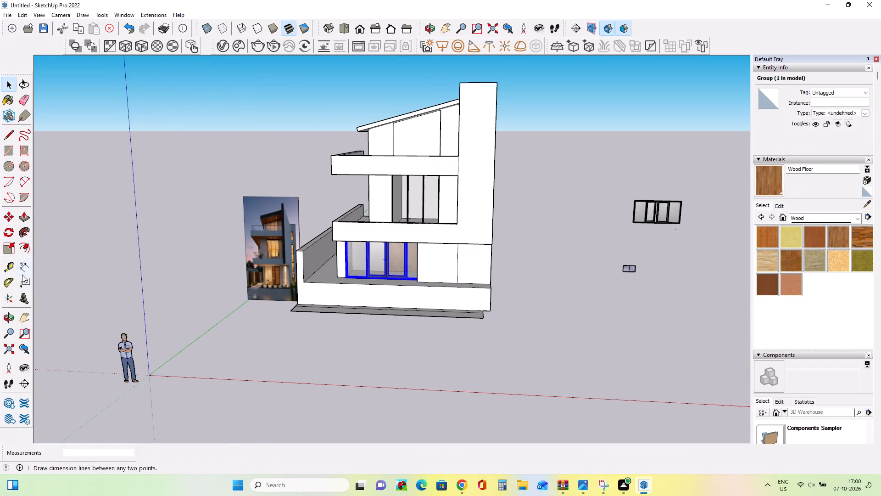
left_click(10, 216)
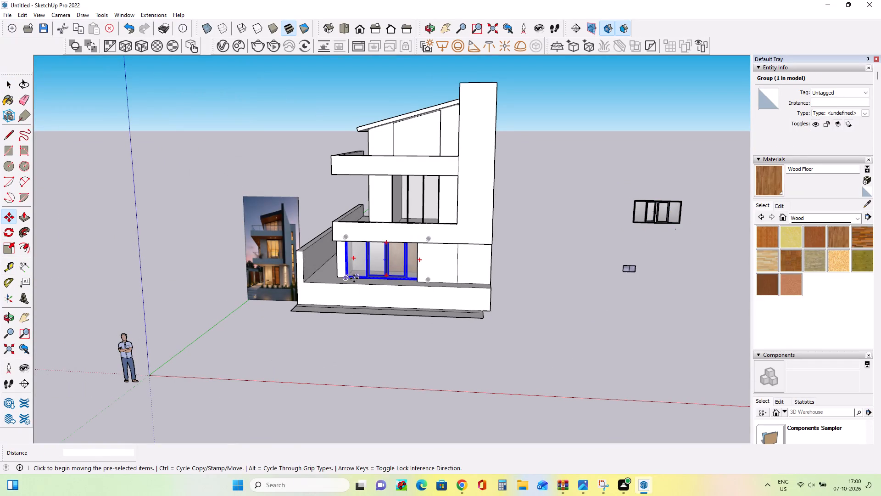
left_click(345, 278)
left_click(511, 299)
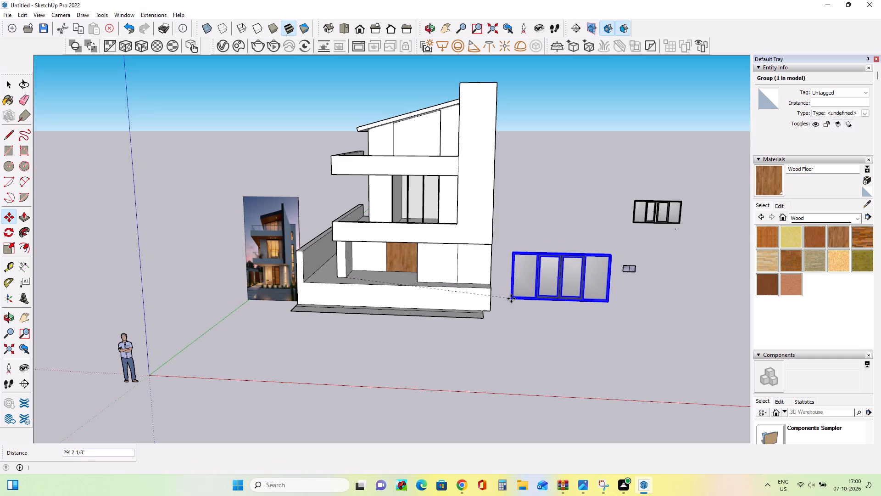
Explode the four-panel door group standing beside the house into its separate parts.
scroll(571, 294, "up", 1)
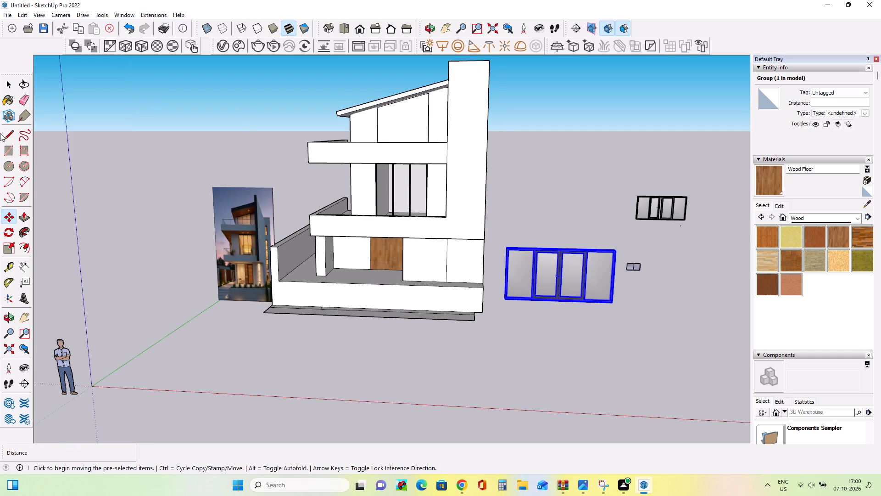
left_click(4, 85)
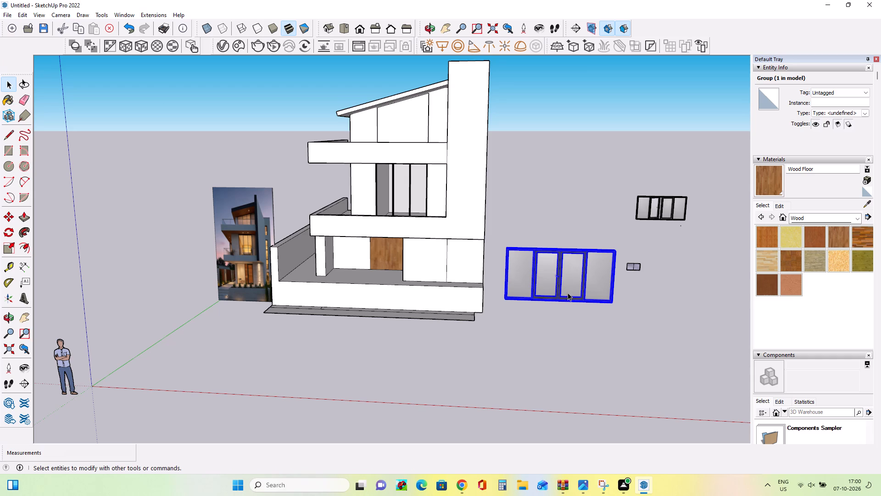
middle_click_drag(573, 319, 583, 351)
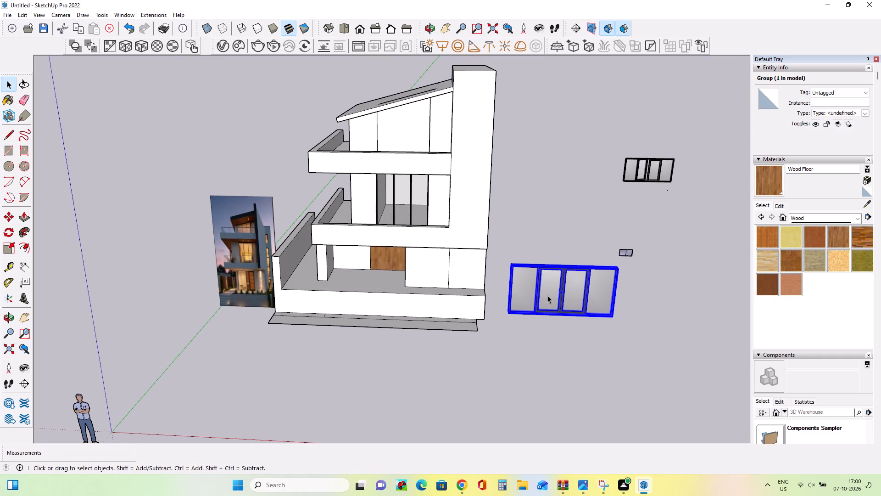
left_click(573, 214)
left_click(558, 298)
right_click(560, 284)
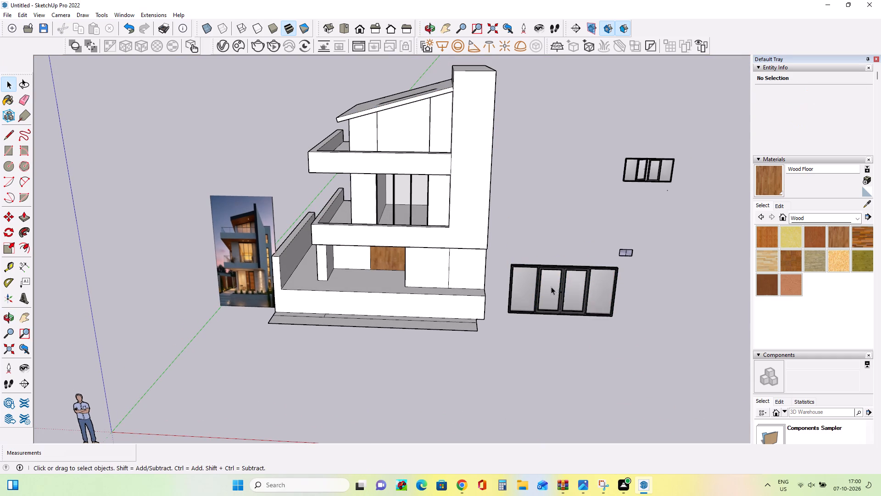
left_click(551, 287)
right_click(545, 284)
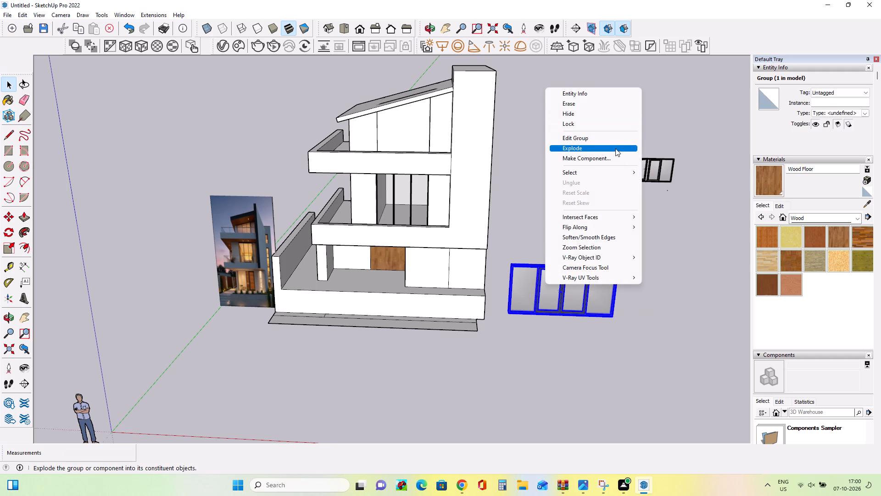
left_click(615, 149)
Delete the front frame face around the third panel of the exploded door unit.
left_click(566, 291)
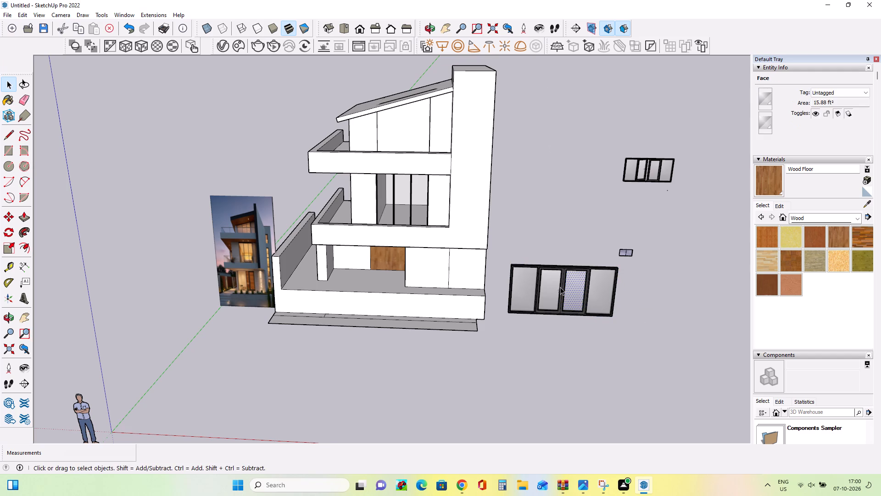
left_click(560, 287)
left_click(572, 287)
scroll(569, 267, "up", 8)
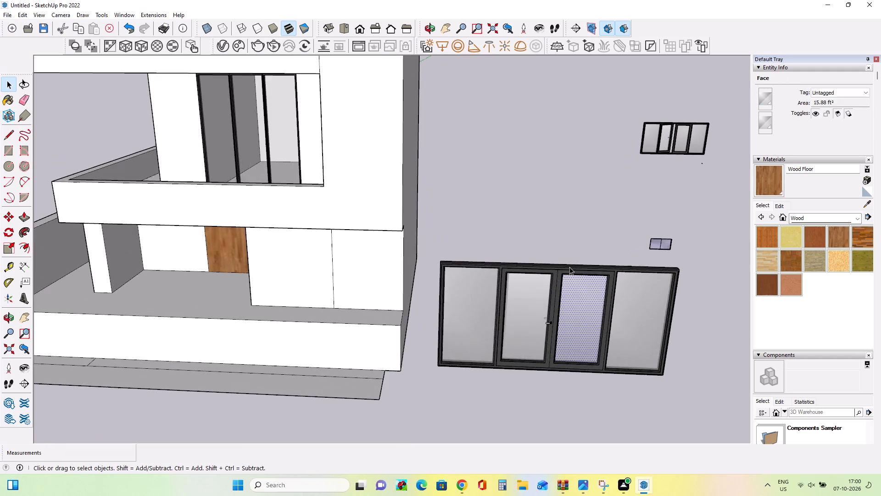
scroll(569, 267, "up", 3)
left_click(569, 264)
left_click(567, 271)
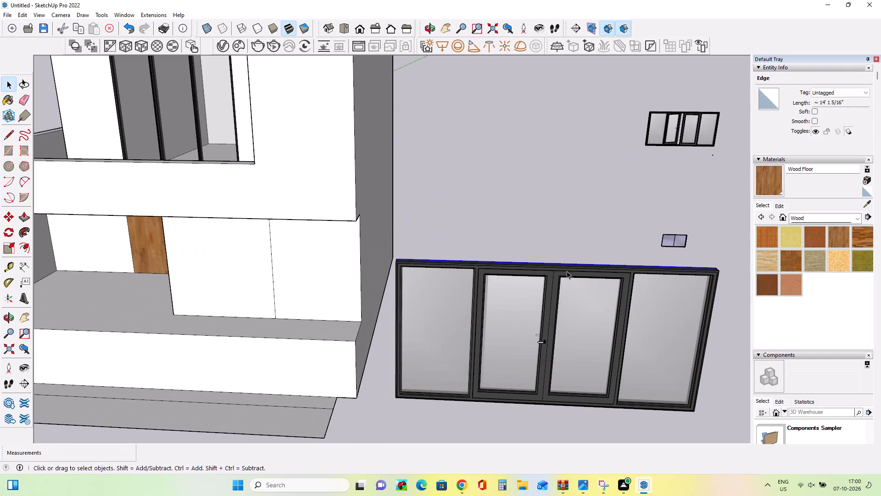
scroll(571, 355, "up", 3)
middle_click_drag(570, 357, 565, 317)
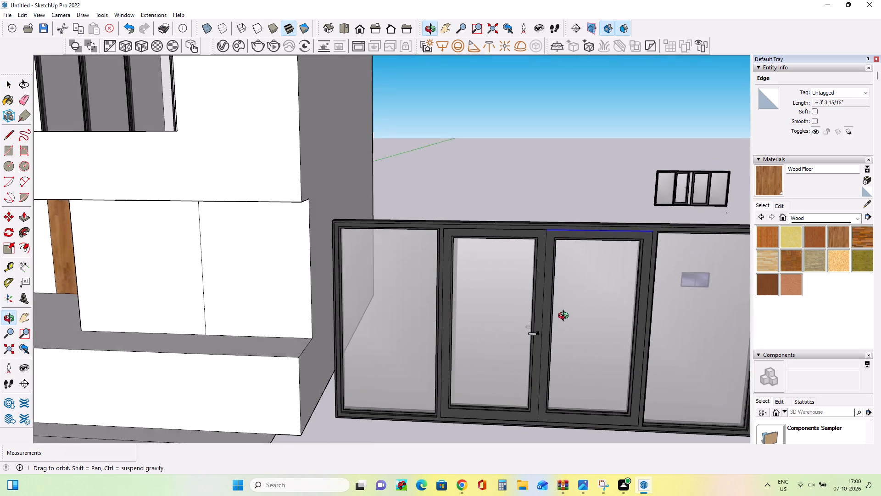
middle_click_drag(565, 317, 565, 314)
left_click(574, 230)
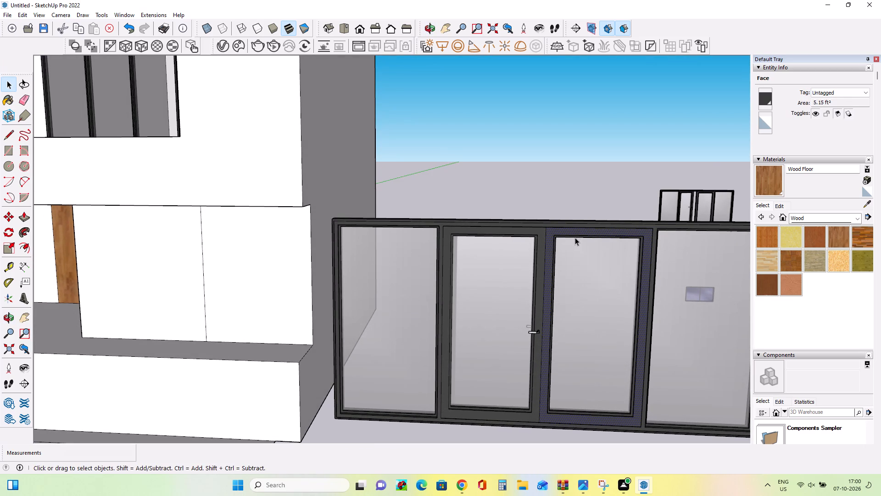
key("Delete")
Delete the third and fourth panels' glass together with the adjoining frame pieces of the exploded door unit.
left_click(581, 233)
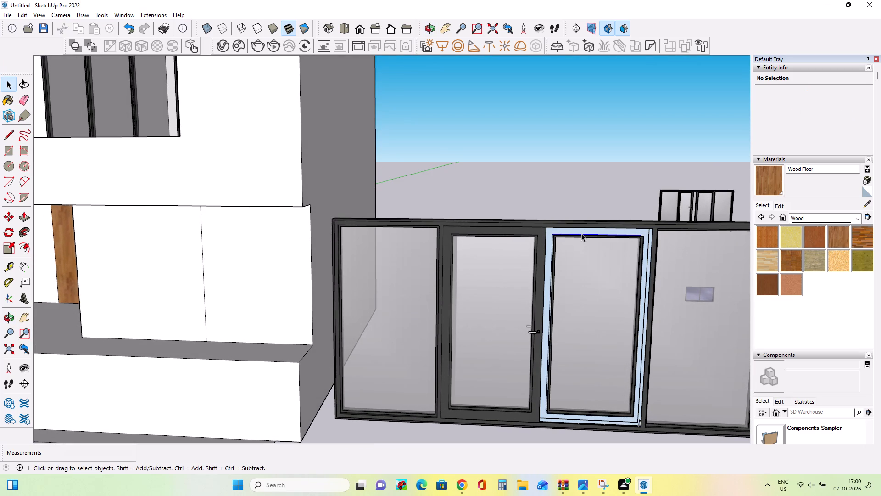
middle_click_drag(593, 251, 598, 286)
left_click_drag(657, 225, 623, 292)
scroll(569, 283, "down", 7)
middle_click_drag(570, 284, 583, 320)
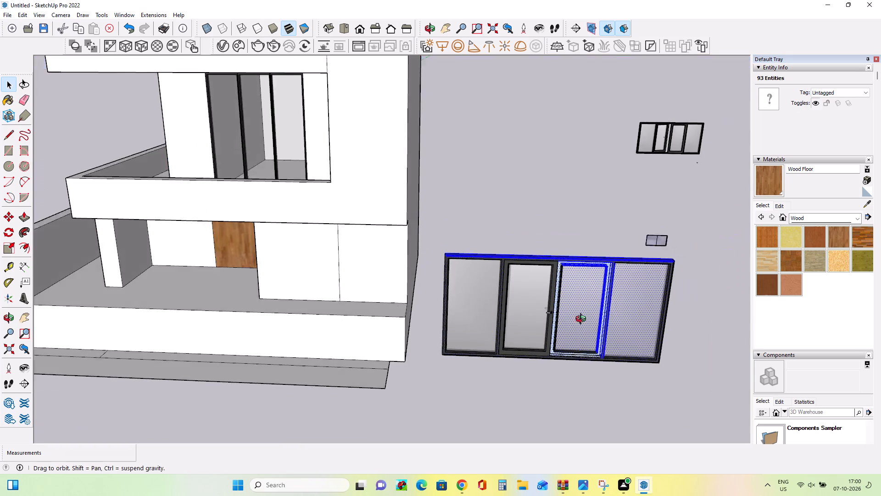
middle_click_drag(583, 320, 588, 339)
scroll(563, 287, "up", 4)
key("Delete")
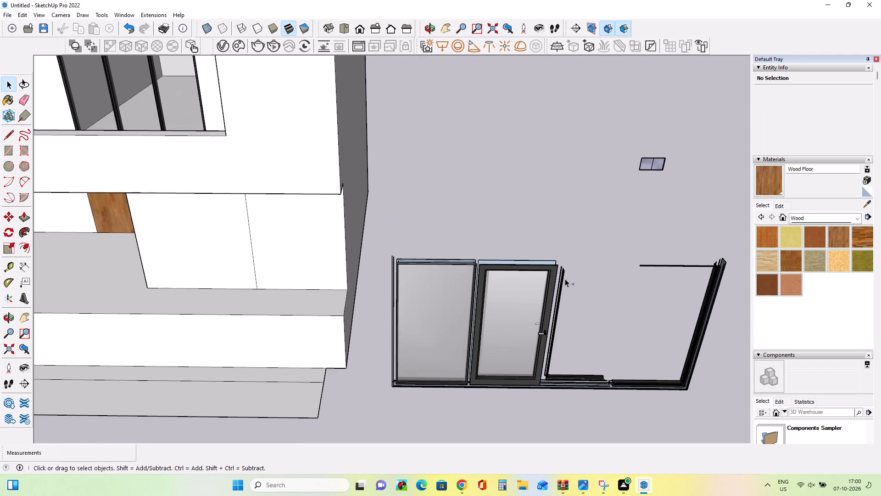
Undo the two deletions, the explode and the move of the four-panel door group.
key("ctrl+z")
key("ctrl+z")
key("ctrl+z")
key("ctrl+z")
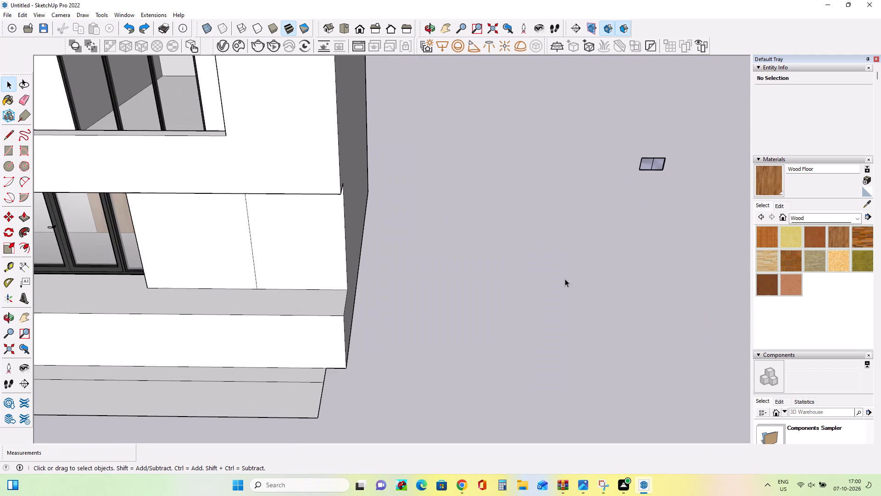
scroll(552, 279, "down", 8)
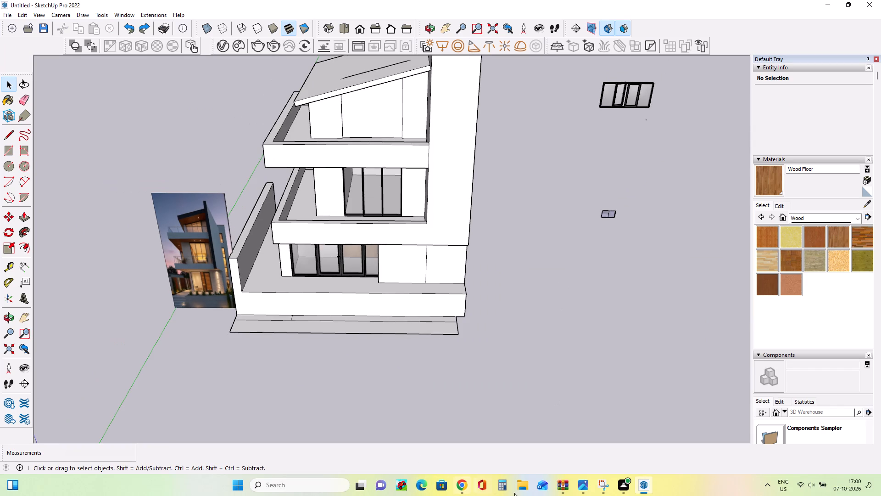
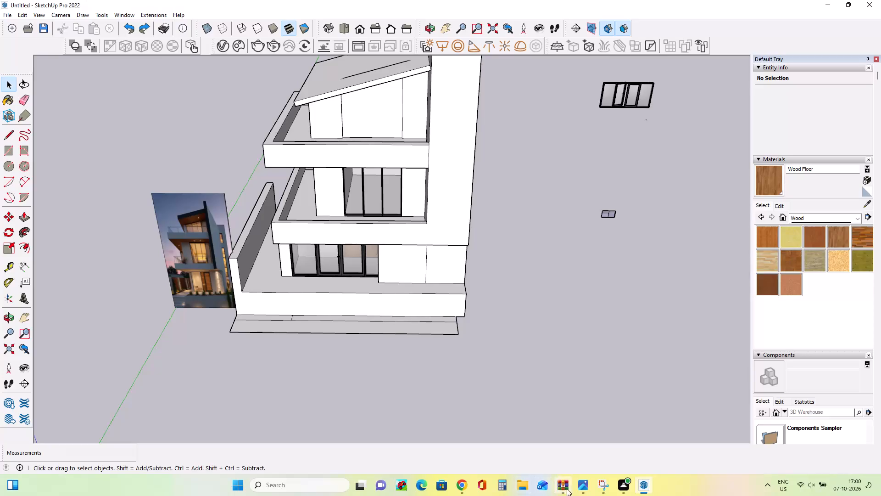
Switch to Chrome and look through the 3D Warehouse glass window models for one that suits the house's openings.
left_click(459, 488)
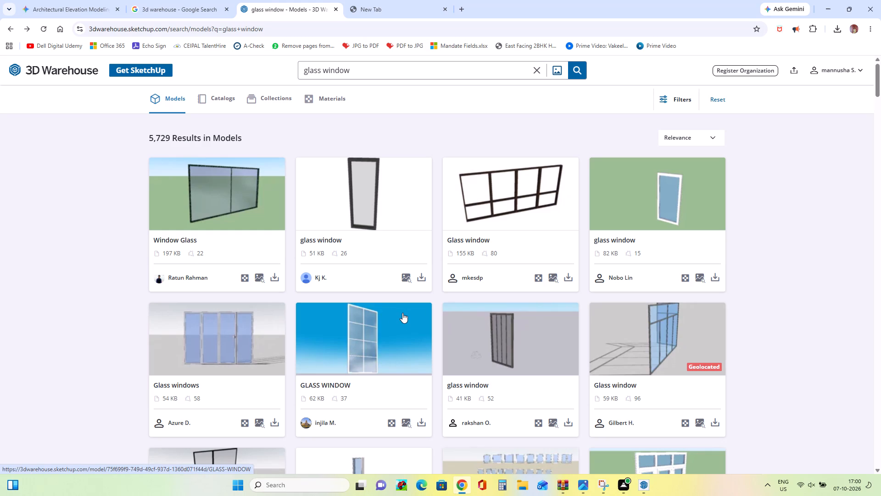
scroll(410, 316, "down", 11)
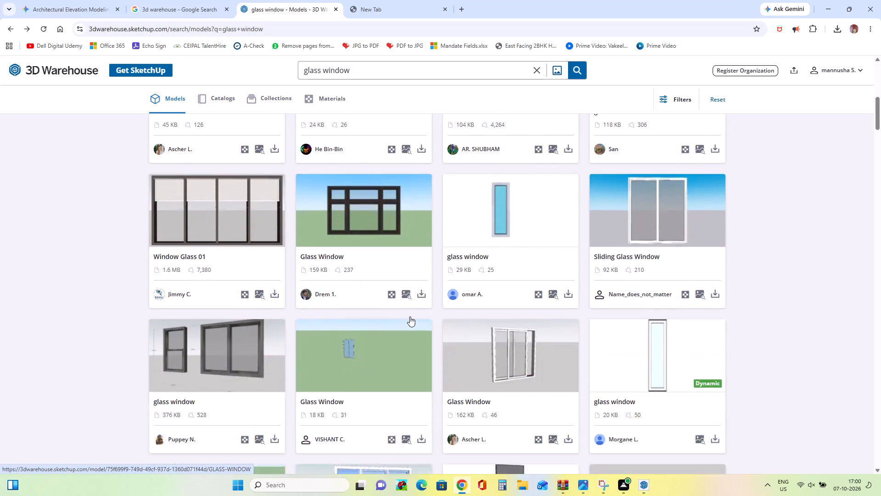
scroll(410, 316, "down", 8)
scroll(410, 316, "up", 8)
scroll(410, 316, "down", 3)
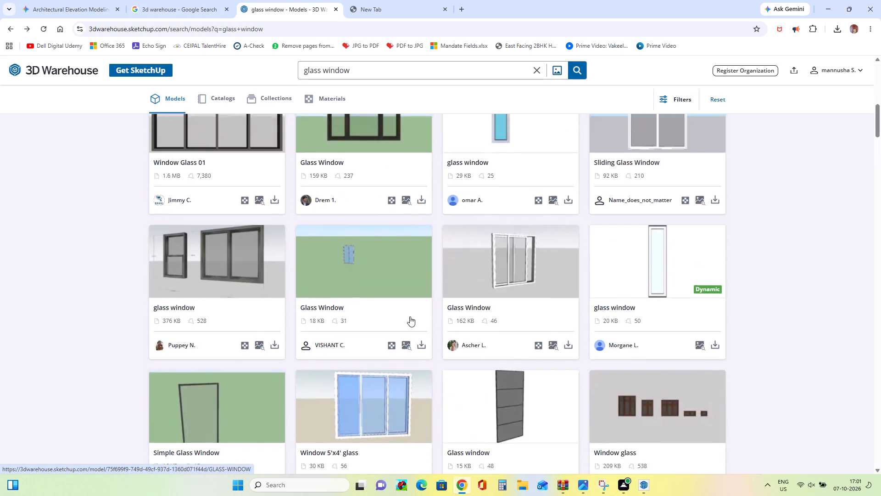
scroll(410, 316, "down", 20)
scroll(410, 316, "down", 5)
scroll(410, 316, "up", 16)
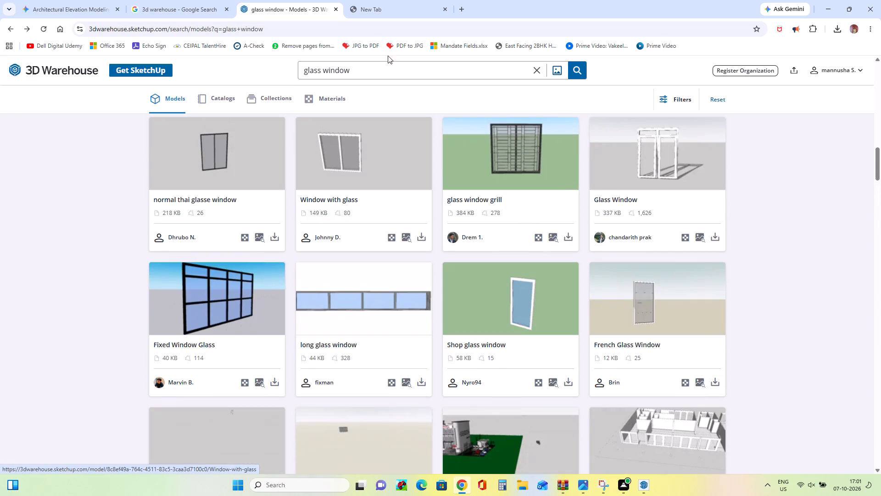
Search 3D Warehouse for "glass door" models.
left_click(356, 73)
key("BackSpace")
key("BackSpace")
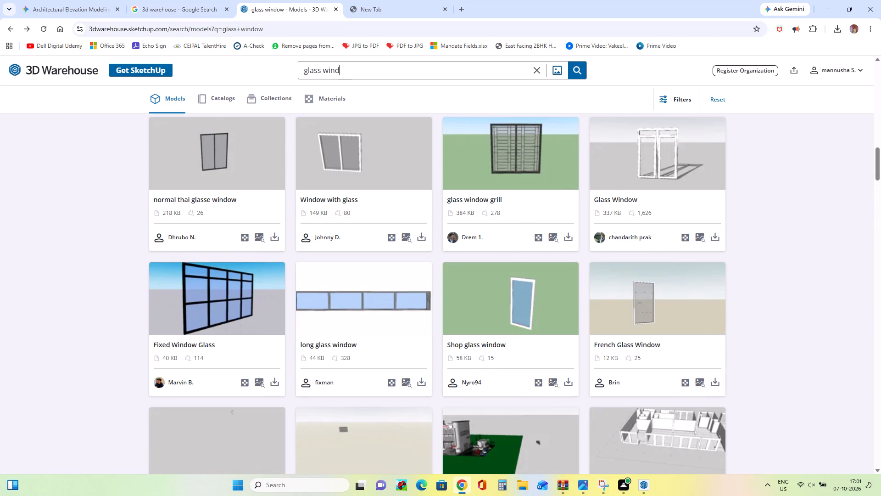
key("BackSpace")
key("BackSpace")
key("BackSpace")
key("BackSpace")
type("door")
key("Return")
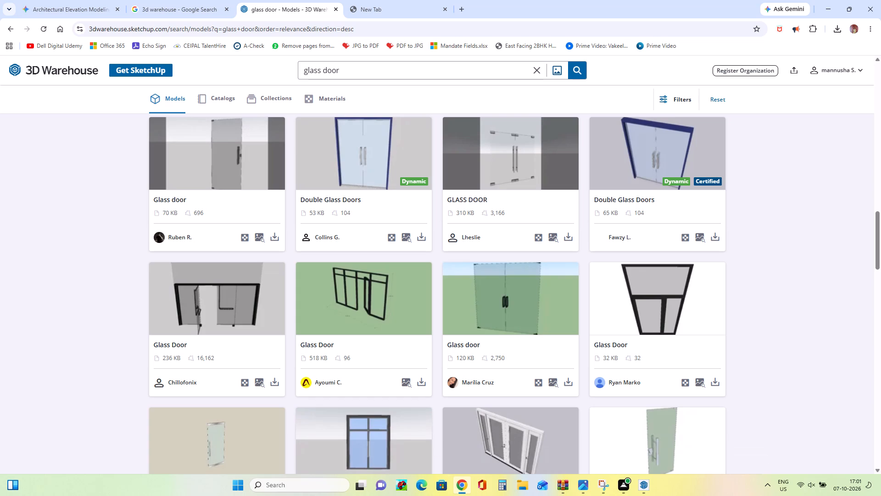
Look through the glass door search results for a model that suits the house's entrance.
scroll(522, 229, "down", 3)
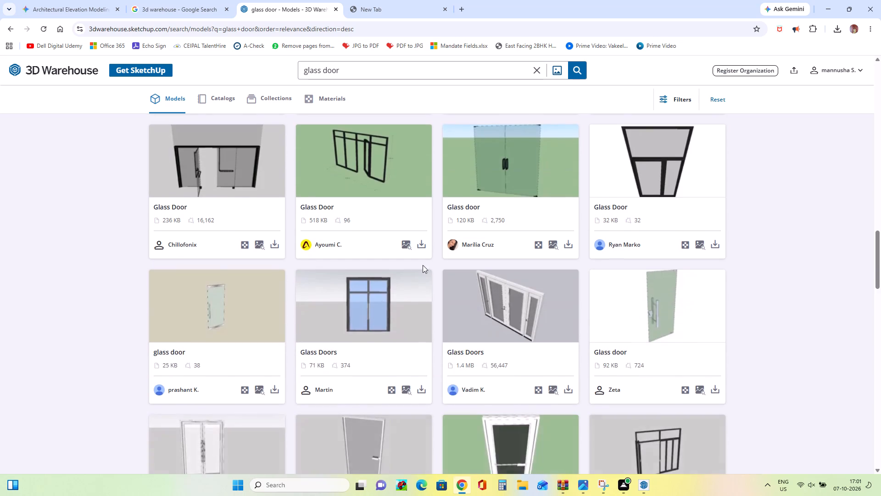
scroll(423, 265, "down", 10)
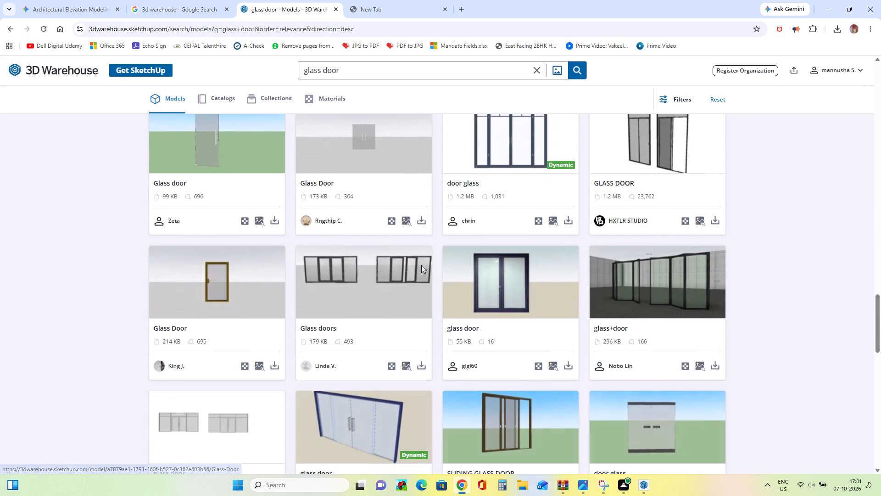
scroll(416, 282, "up", 4)
scroll(416, 282, "down", 3)
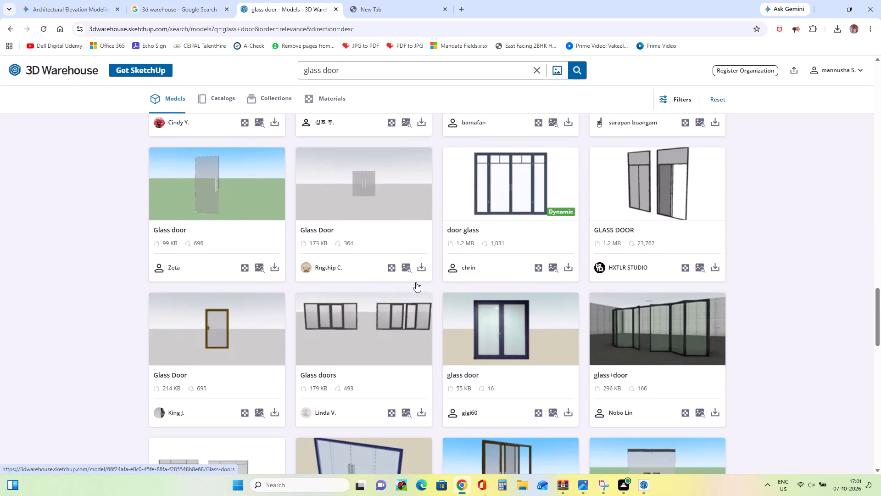
scroll(416, 282, "down", 2)
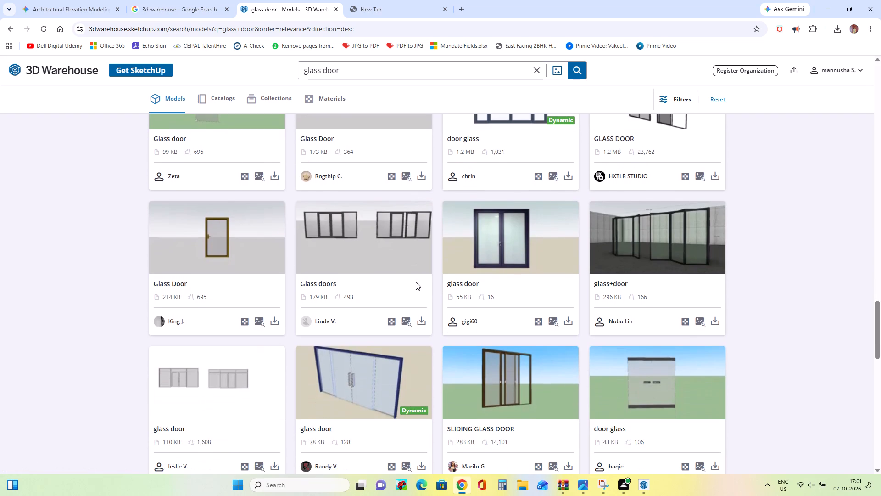
scroll(510, 395, "down", 3)
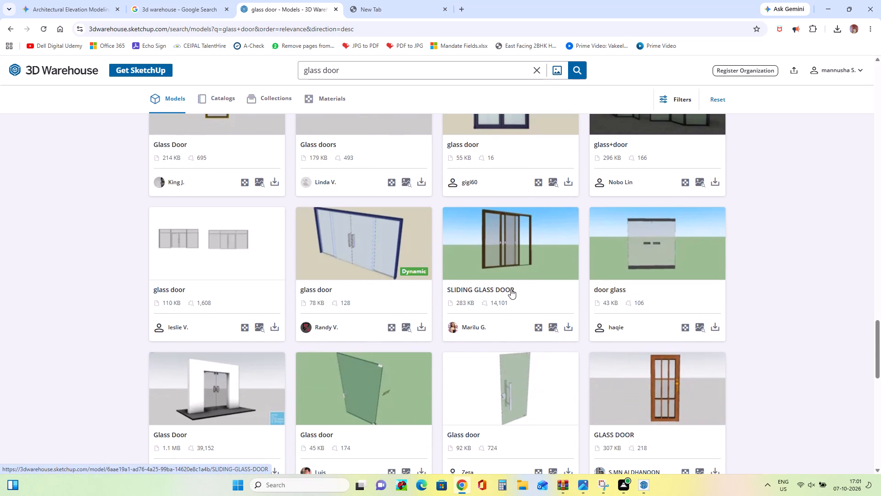
scroll(511, 289, "up", 4)
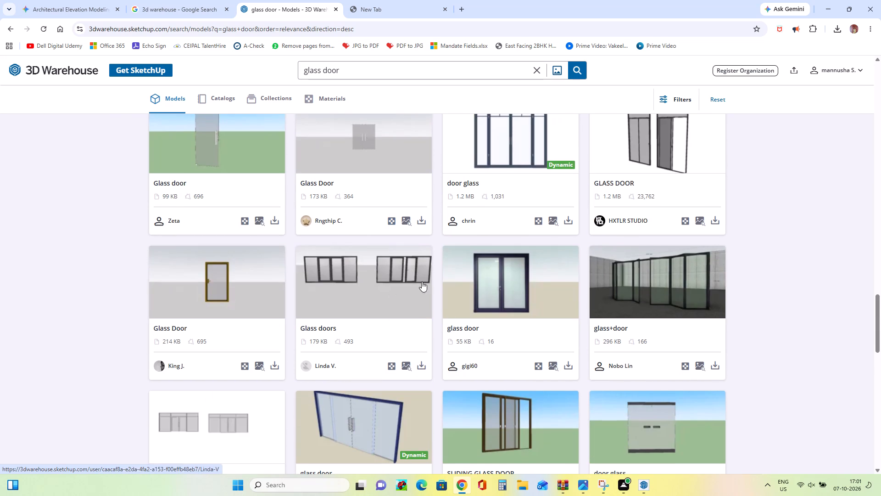
scroll(530, 309, "down", 12)
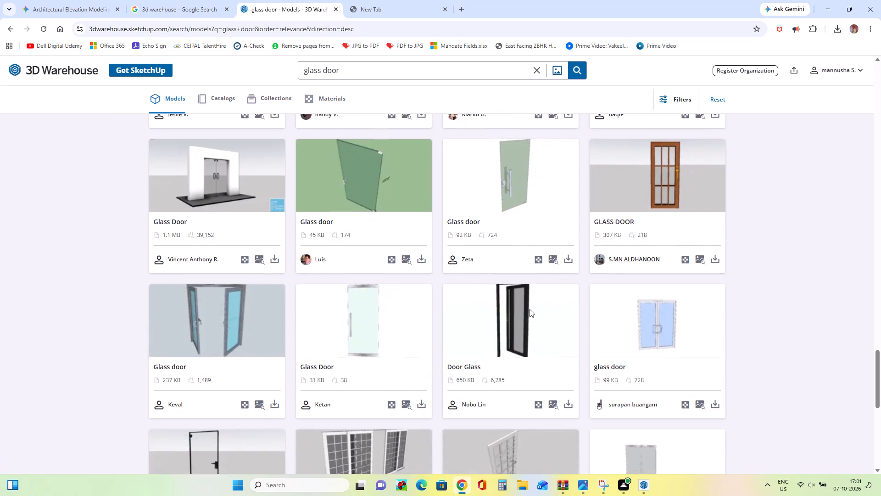
Load more glass door results and examine the additional models for a suitable dark-framed door.
left_click(453, 457)
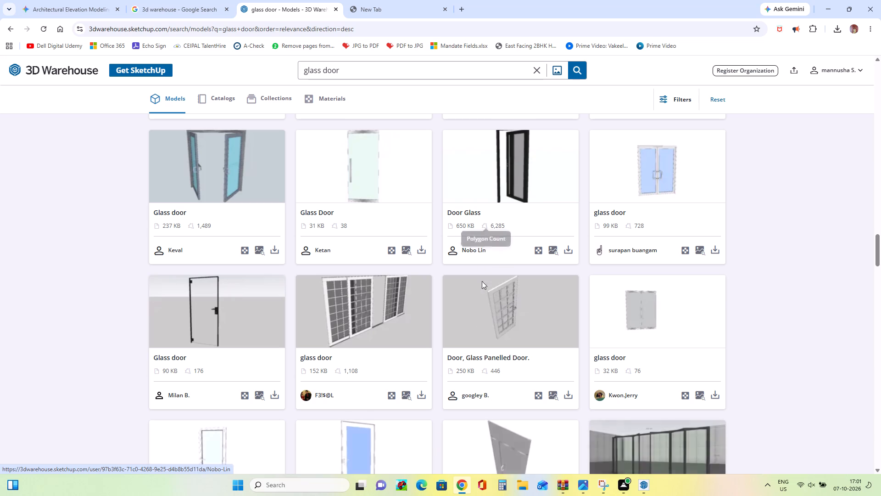
scroll(537, 353, "down", 5)
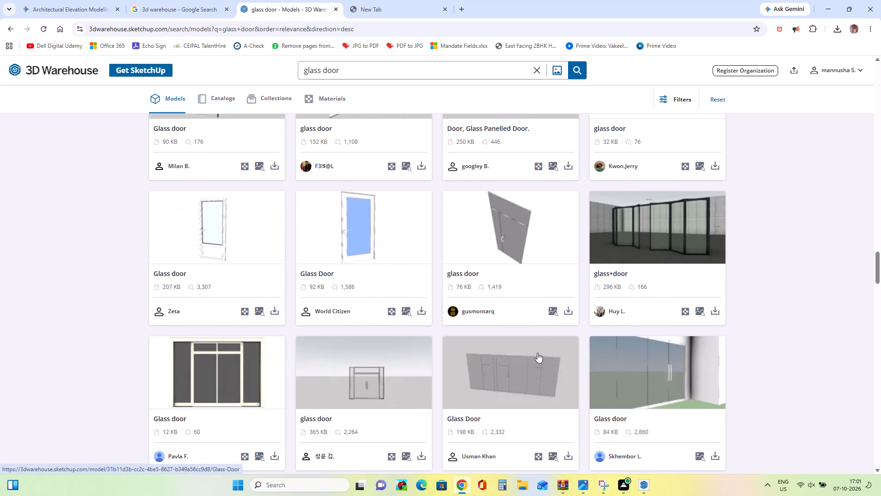
scroll(537, 353, "down", 9)
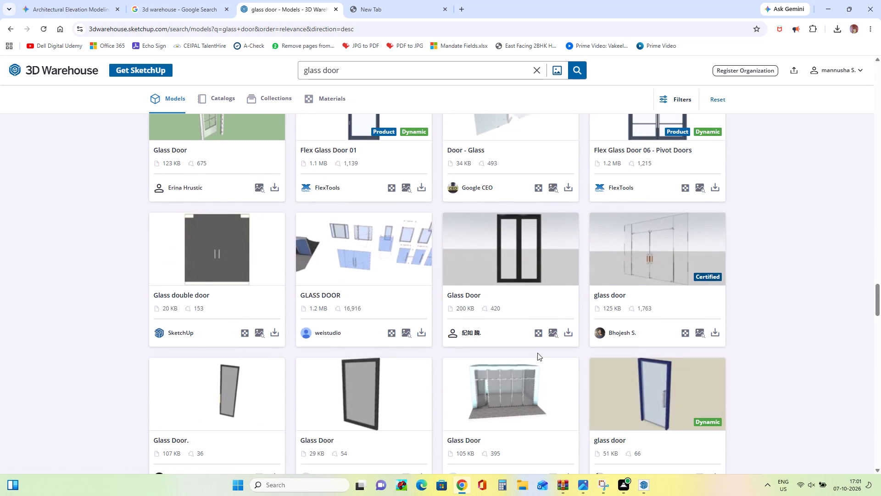
scroll(537, 353, "down", 3)
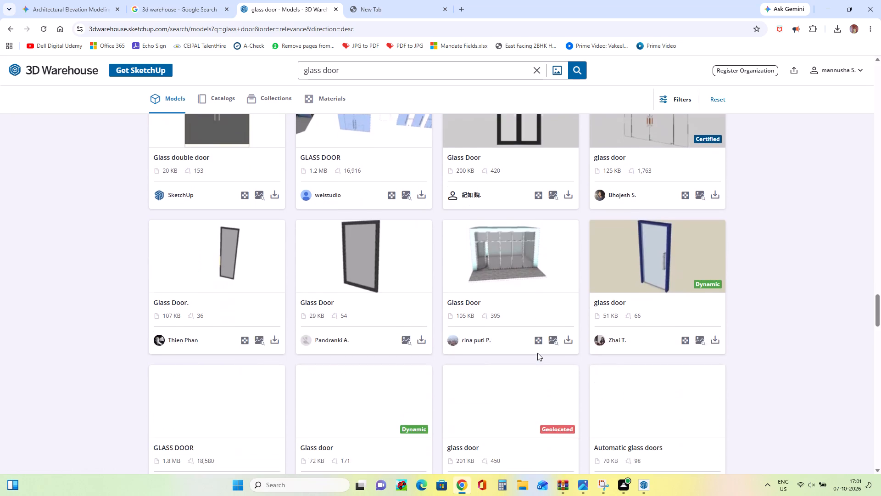
scroll(537, 353, "down", 8)
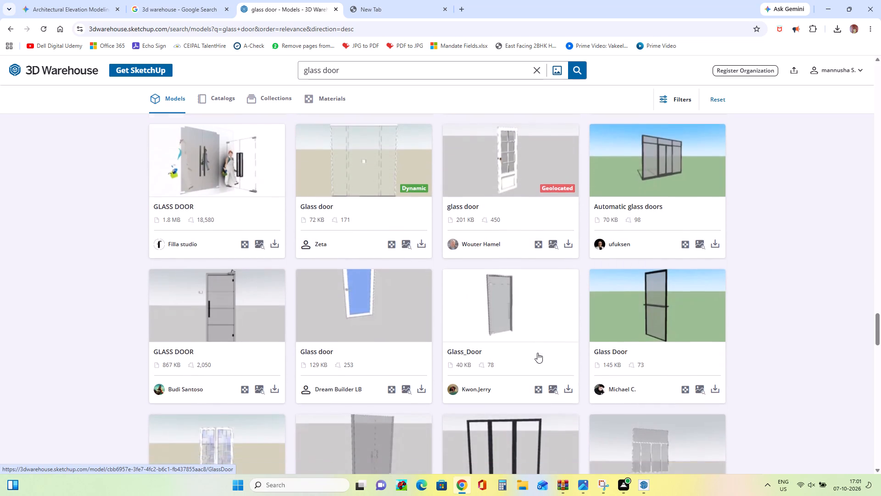
scroll(537, 353, "down", 2)
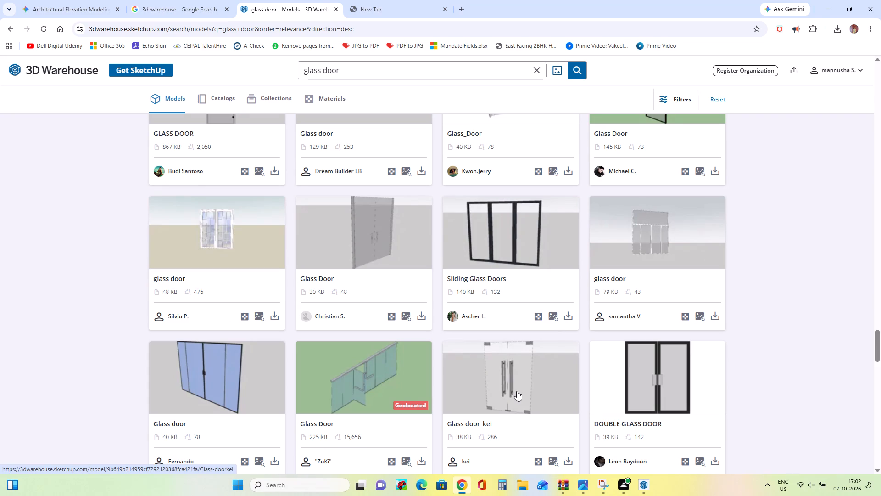
scroll(642, 306, "down", 3)
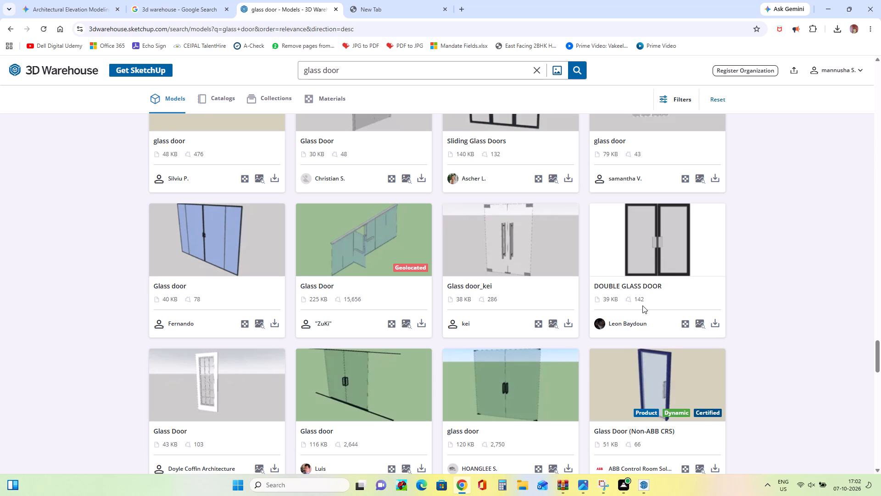
scroll(601, 293, "down", 5)
scroll(513, 305, "down", 2)
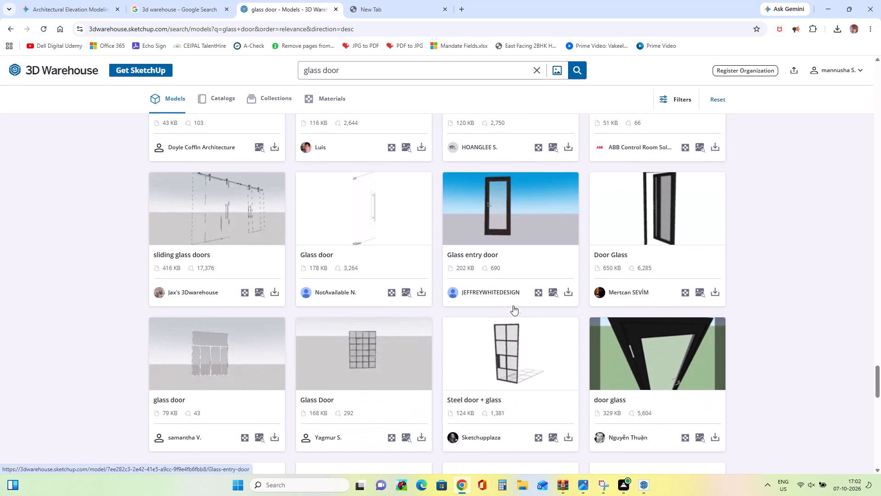
Open the dark-framed, half-open "Door Glass" model's page and check its 3D Preview and Ambient Occlusion images.
left_click(655, 211)
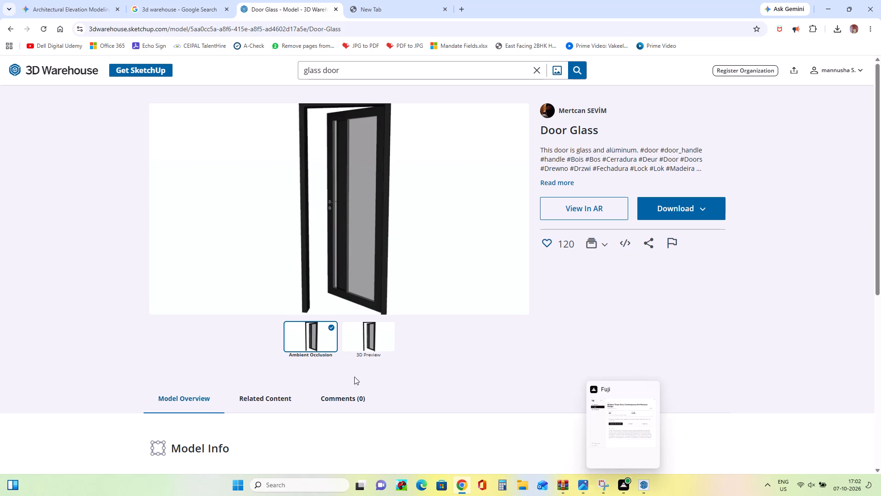
left_click(373, 345)
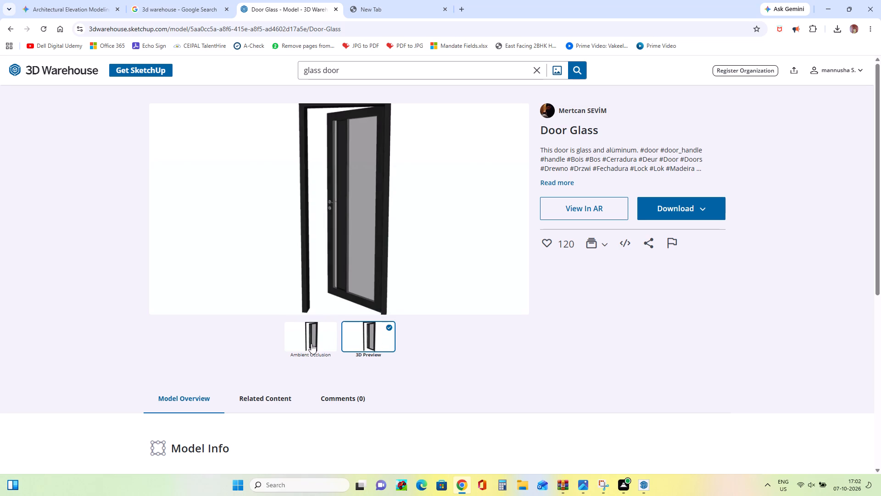
left_click(312, 343)
Switch to SketchUp and examine the ground-floor entrance door in the reference photo, comparing it with the Door Glass model.
left_click(647, 486)
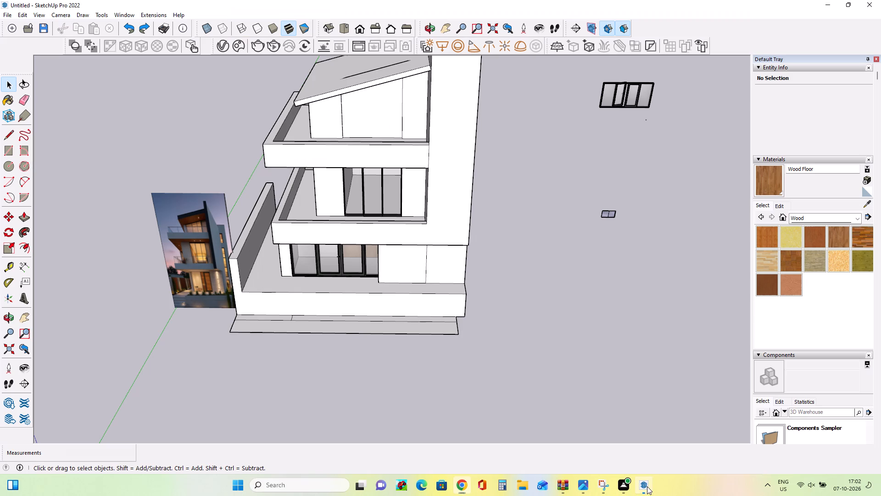
scroll(197, 293, "up", 15)
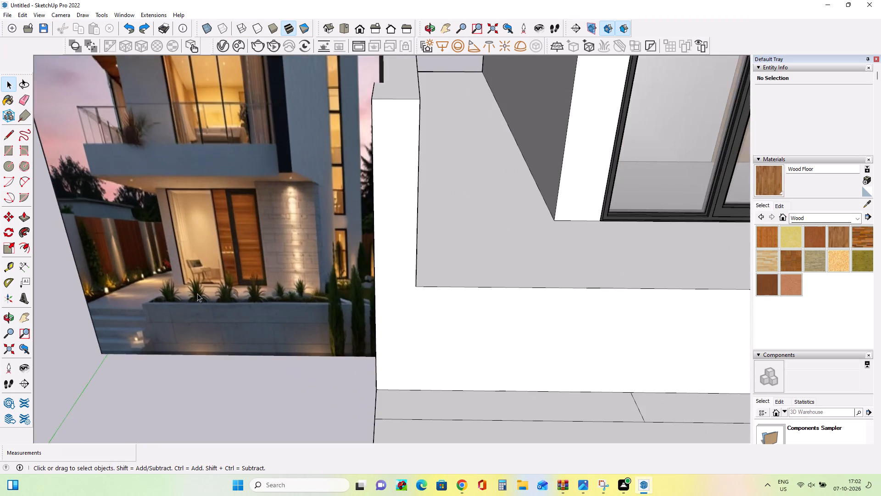
scroll(197, 293, "up", 5)
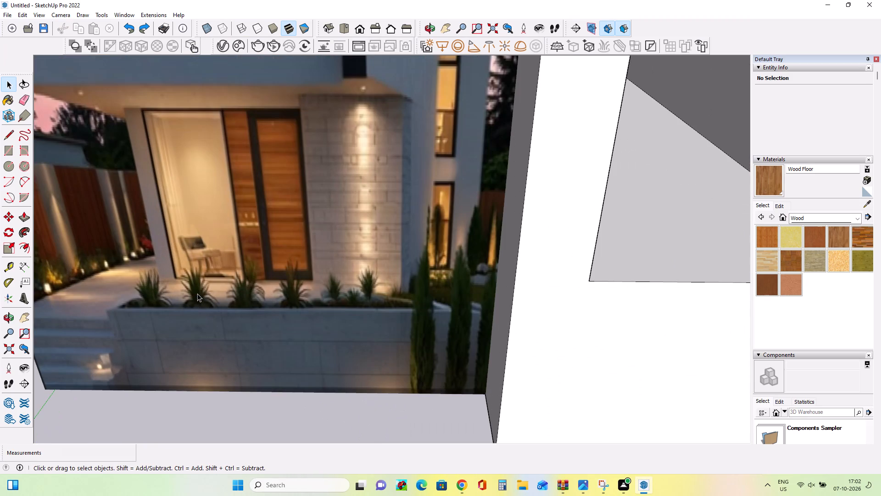
scroll(197, 293, "down", 11)
scroll(197, 293, "up", 1)
scroll(197, 293, "down", 6)
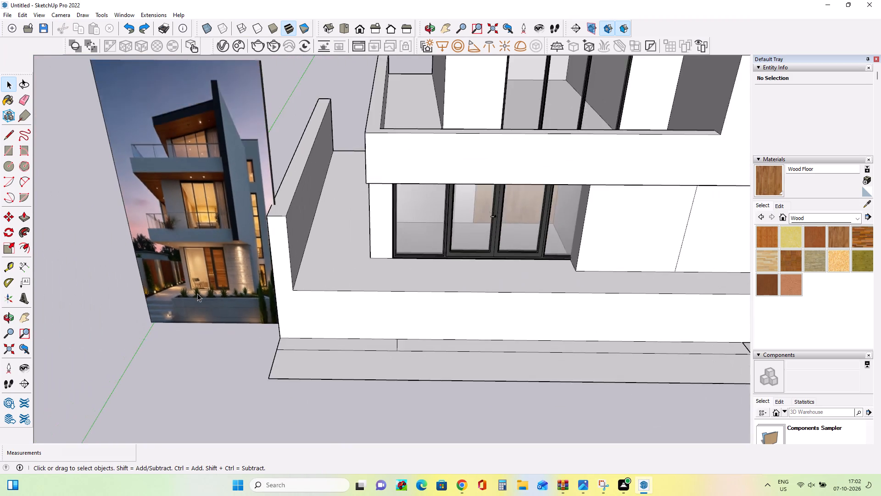
scroll(197, 293, "down", 12)
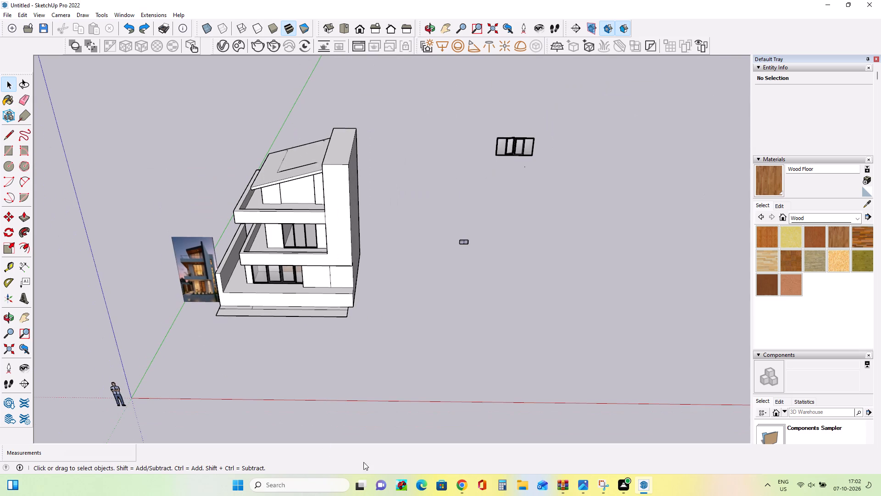
left_click(458, 486)
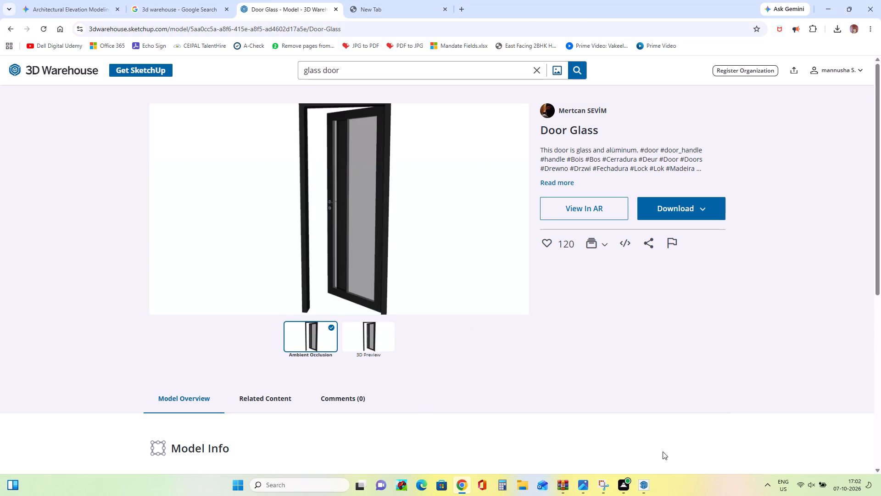
left_click(639, 485)
scroll(188, 297, "up", 7)
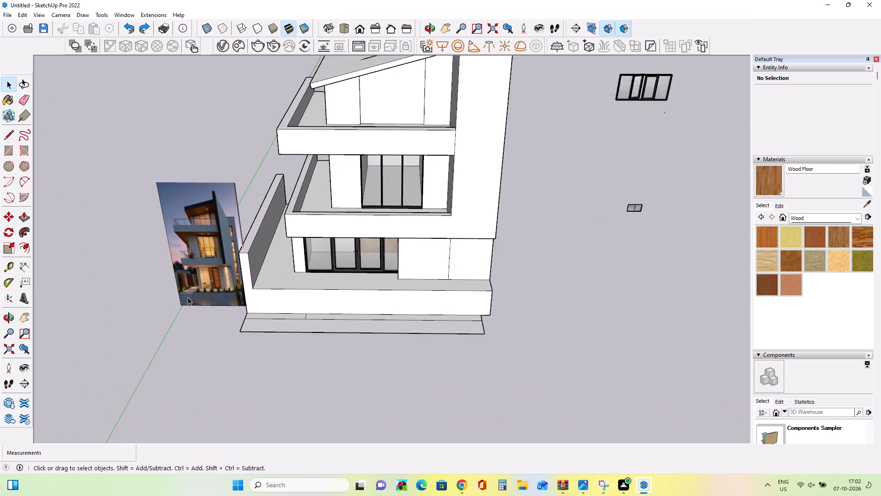
scroll(188, 297, "up", 10)
scroll(188, 297, "down", 8)
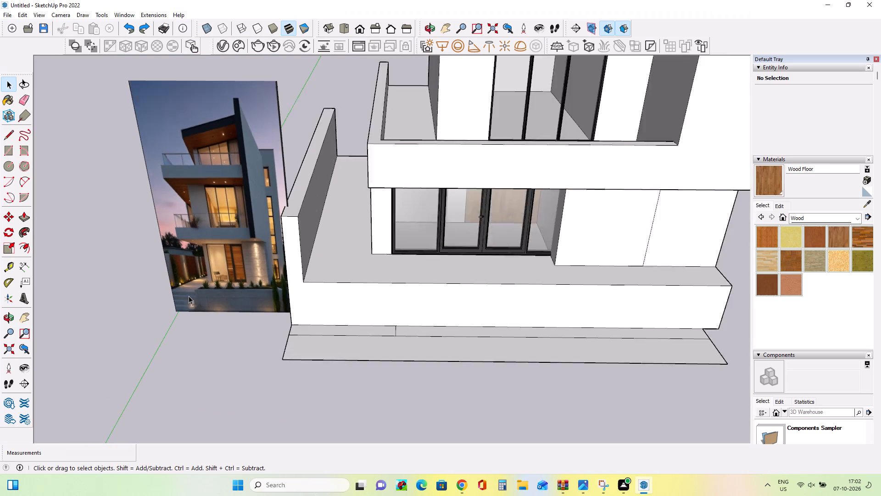
scroll(189, 296, "down", 2)
scroll(243, 54, "down", 4)
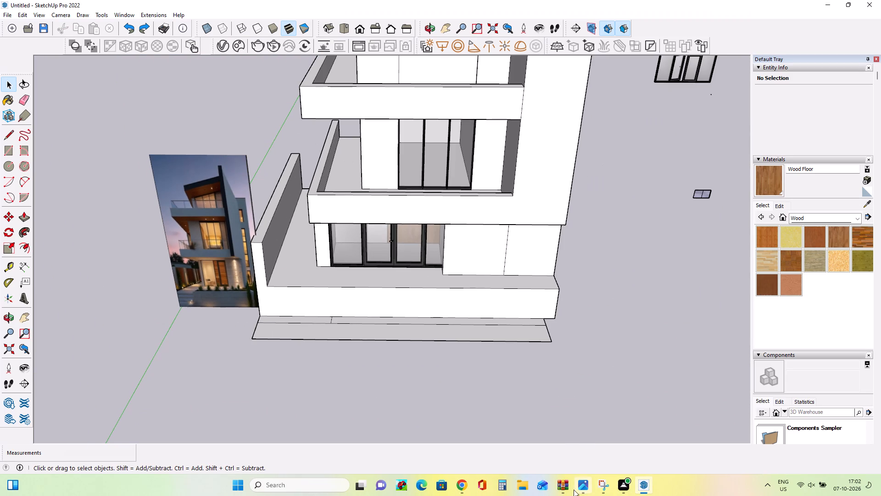
Switch to Chrome, download the Door Glass model as an SKP file, and return to the glass door results.
left_click(463, 488)
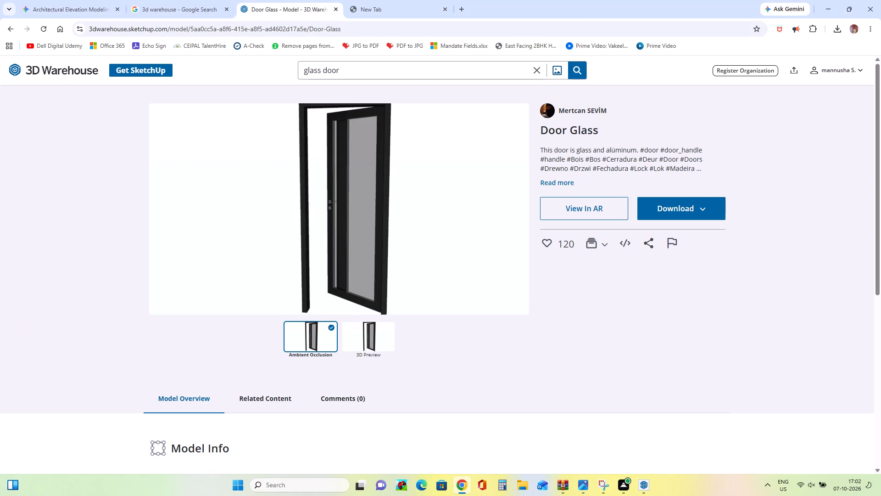
left_click(693, 209)
left_click(699, 239)
left_click(6, 28)
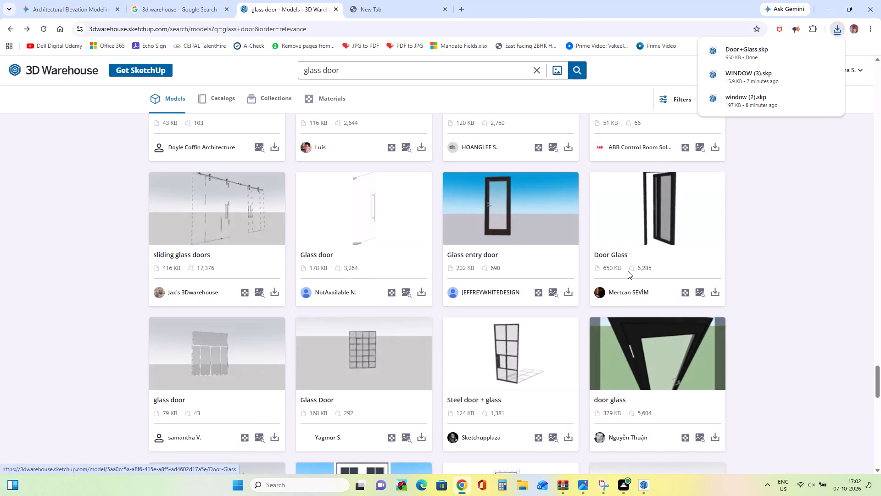
Look back through the glass door results and check the pages of the two adjacent dark-framed, single-panel Glass Door models.
scroll(505, 316, "up", 4)
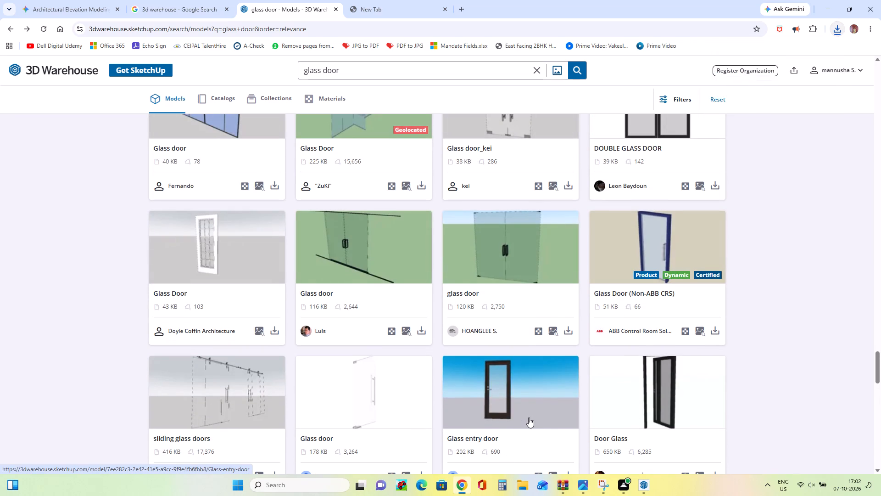
scroll(529, 417, "up", 8)
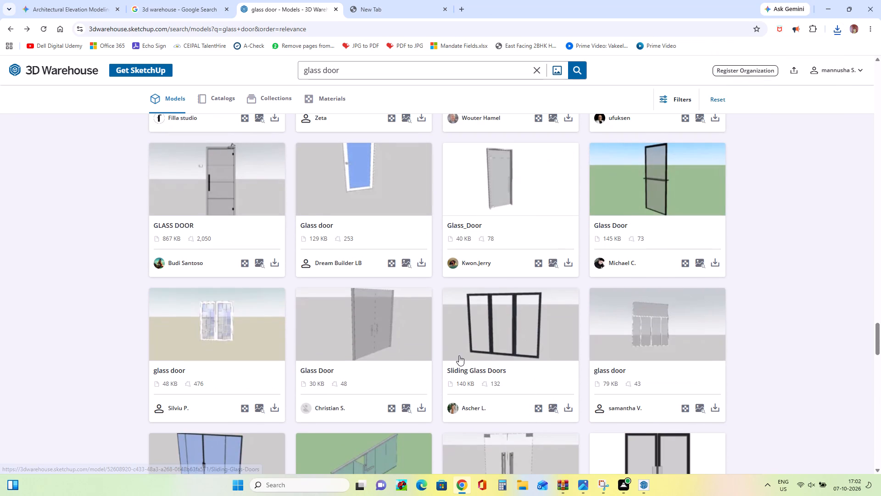
scroll(459, 355, "up", 10)
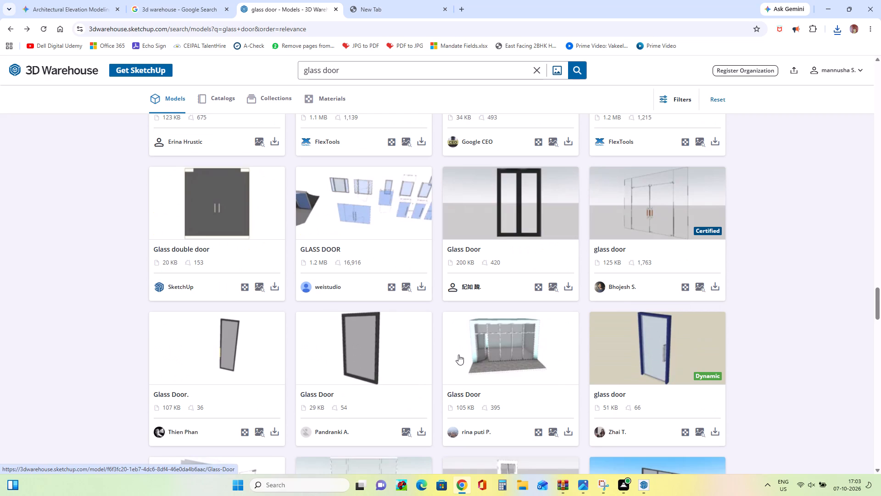
left_click(221, 363)
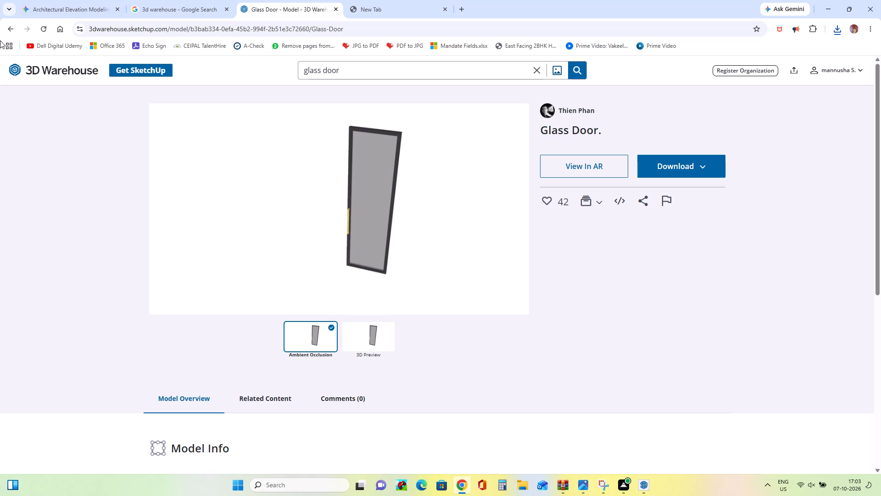
left_click(7, 29)
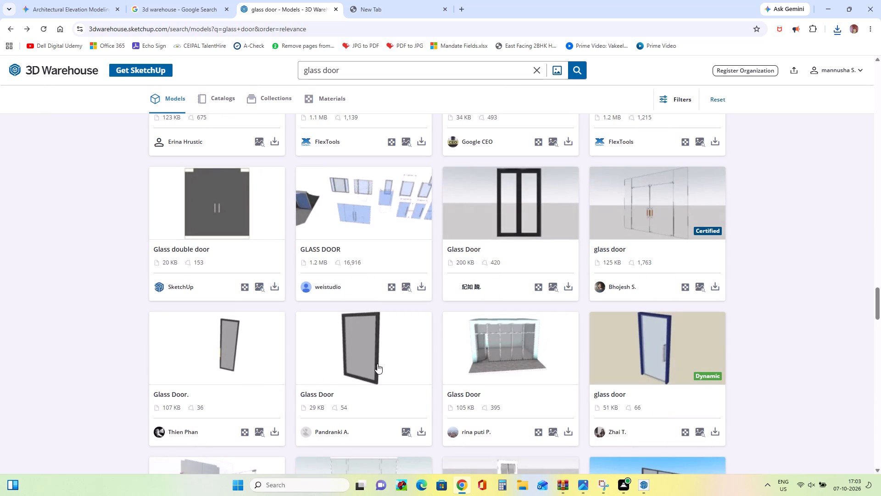
left_click(371, 351)
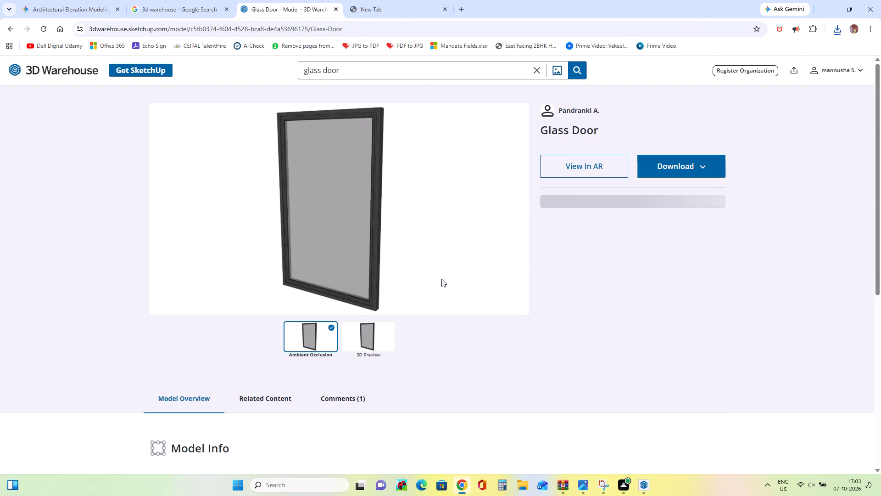
left_click(8, 25)
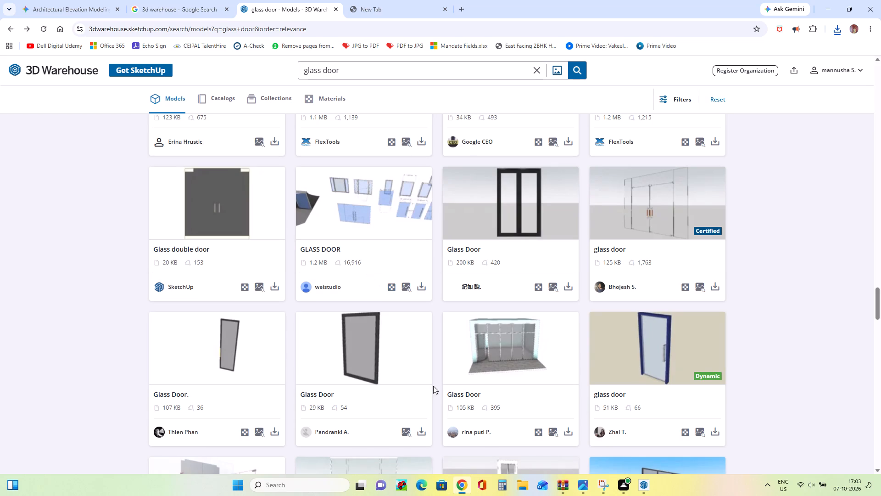
Examine the earlier glass door results, back to the start of the list, for a better dark-framed entrance door.
scroll(444, 390, "up", 12)
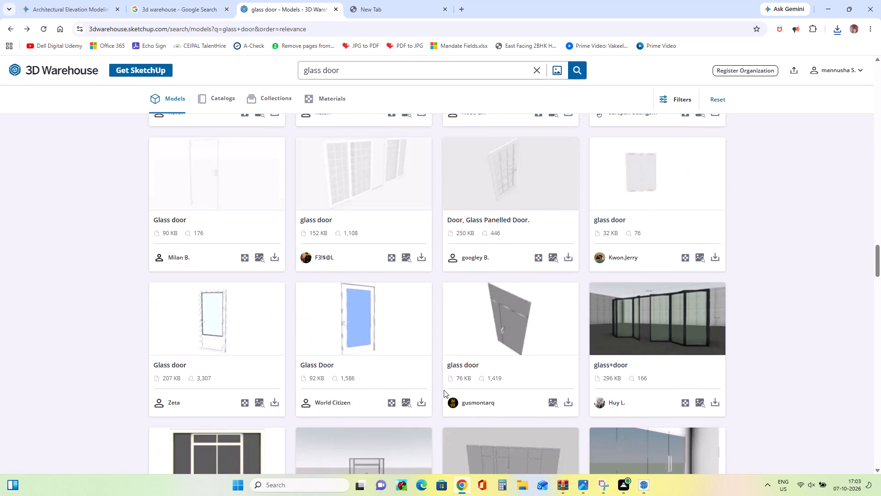
scroll(444, 390, "up", 9)
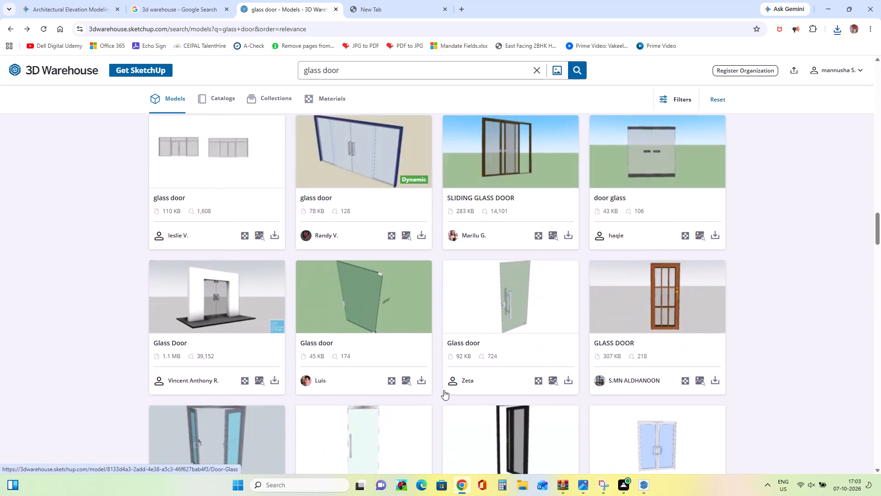
scroll(444, 390, "up", 13)
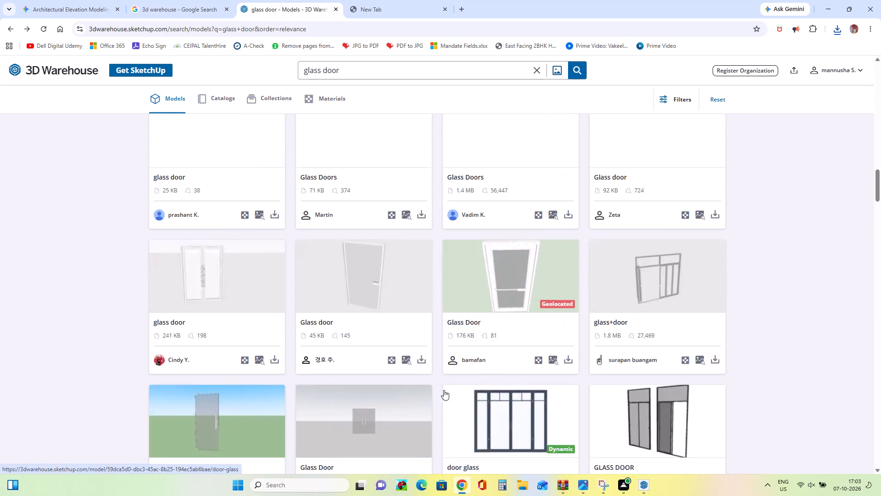
scroll(444, 390, "up", 10)
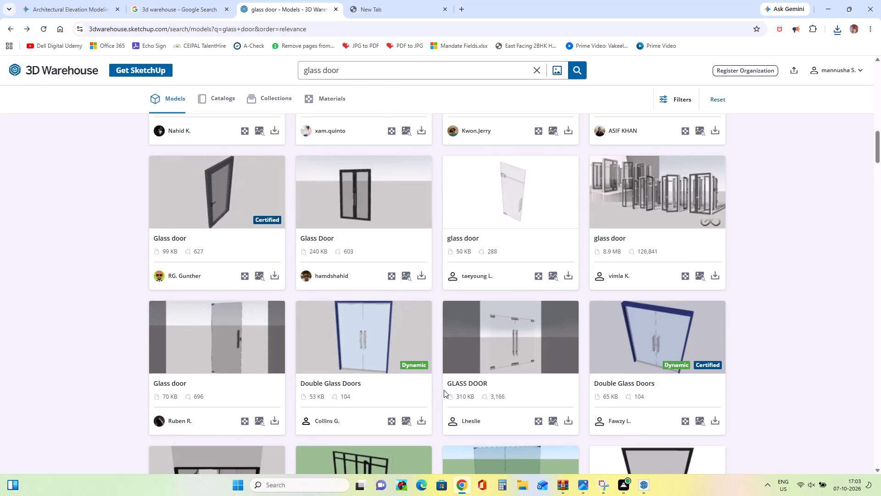
scroll(444, 390, "up", 9)
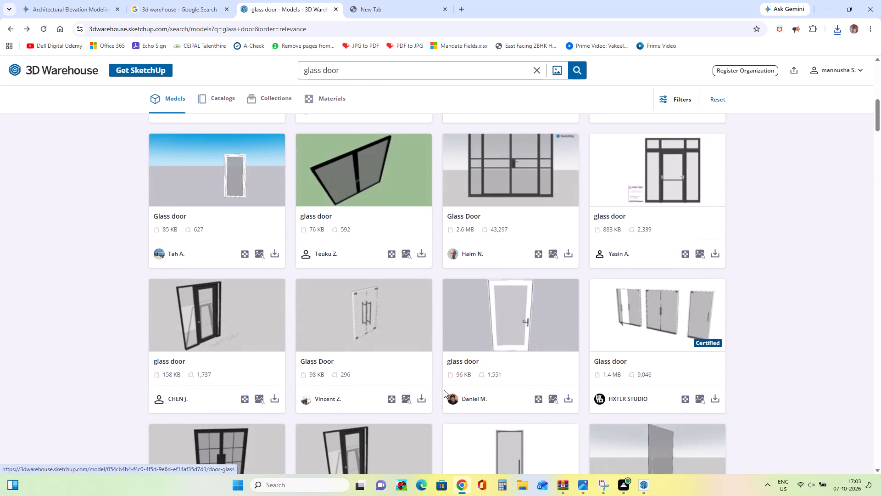
scroll(444, 390, "down", 3)
scroll(444, 390, "up", 4)
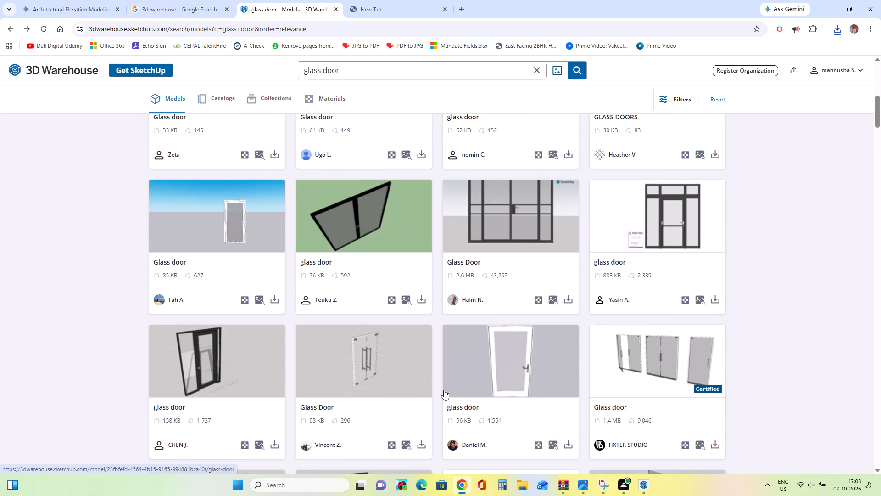
scroll(444, 390, "up", 13)
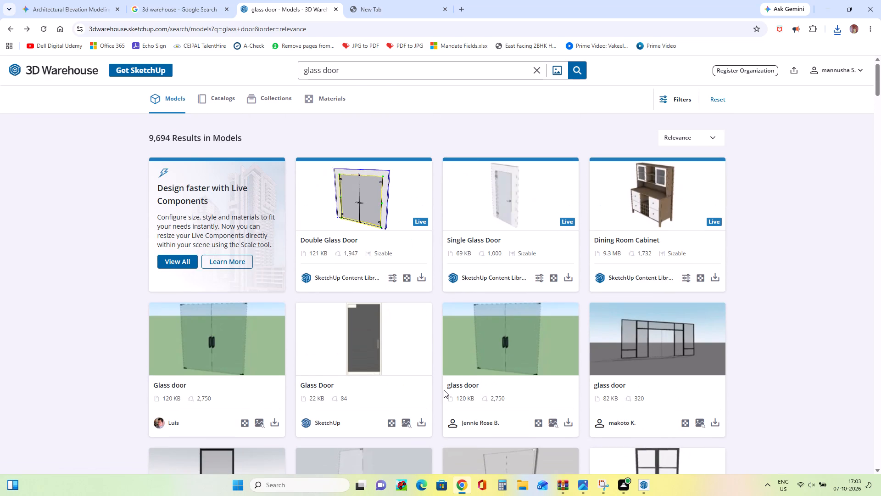
scroll(444, 390, "up", 1)
scroll(444, 390, "down", 4)
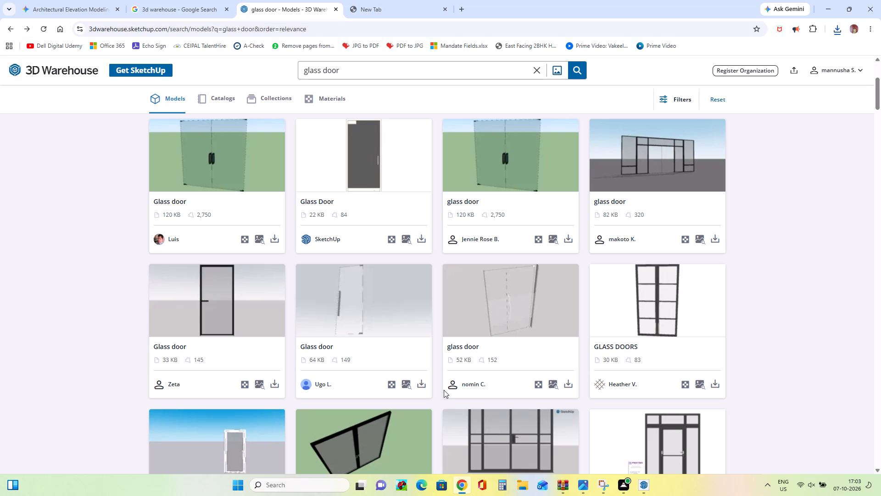
Switch to SketchUp and delete the dark-framed, four-panel glazing group from the ground-floor opening.
left_click(823, 3)
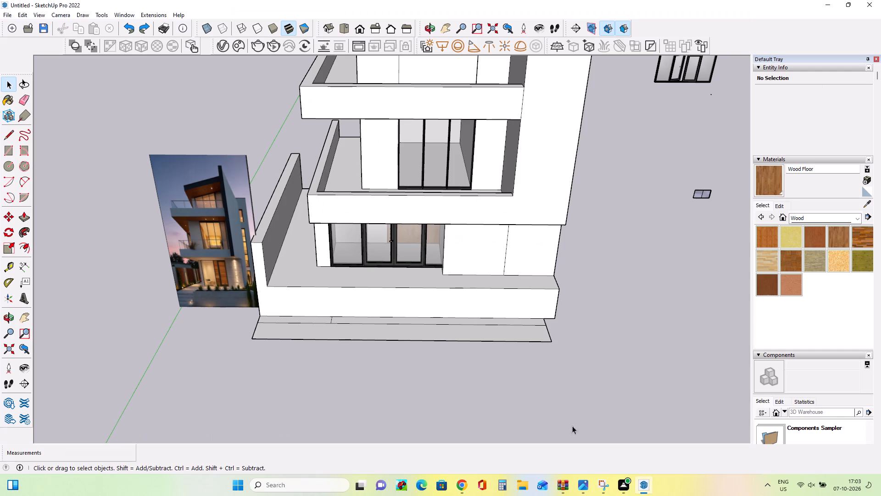
middle_click_drag(595, 321, 582, 254)
scroll(583, 254, "down", 6)
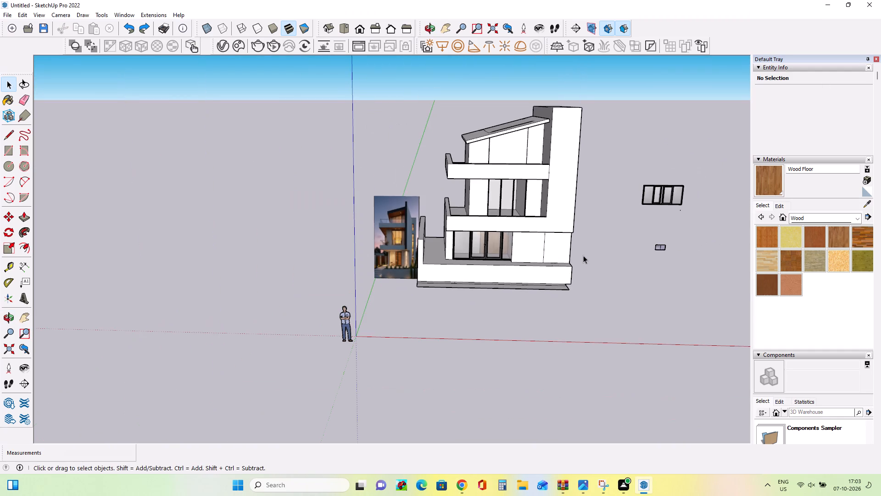
scroll(583, 255, "up", 3)
scroll(583, 255, "down", 2)
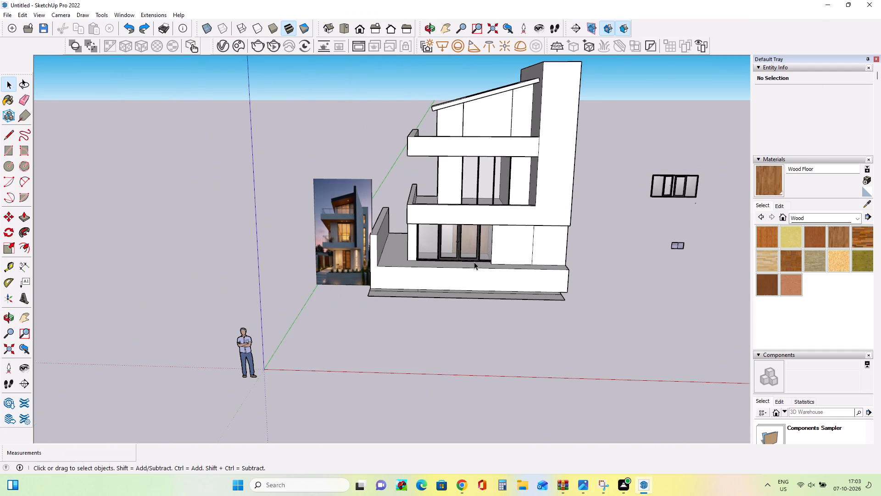
scroll(474, 262, "up", 2)
left_click(474, 248)
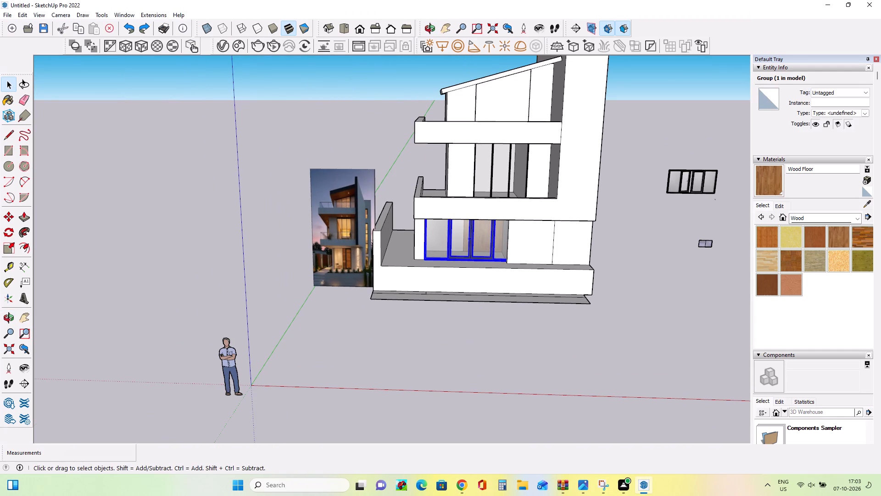
key("Delete")
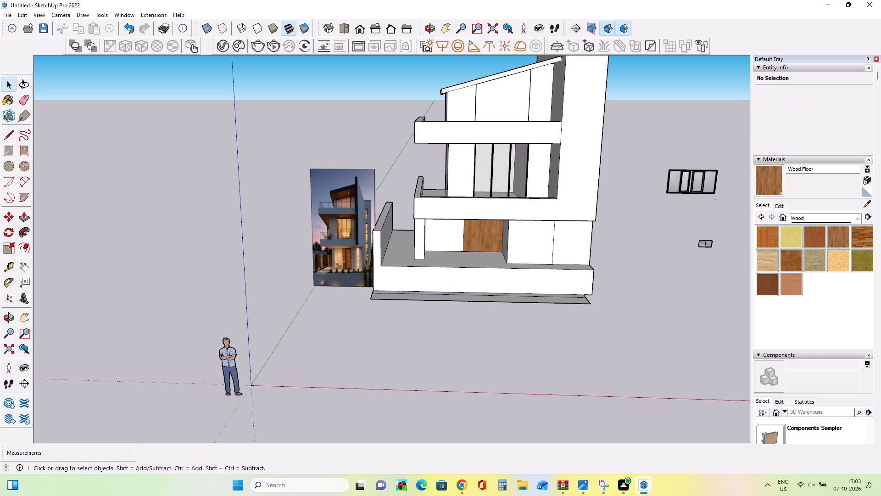
Import the Door+Glass file from Downloads and place it on the ground-floor terrace in front of the wood-finished wall.
left_click(8, 13)
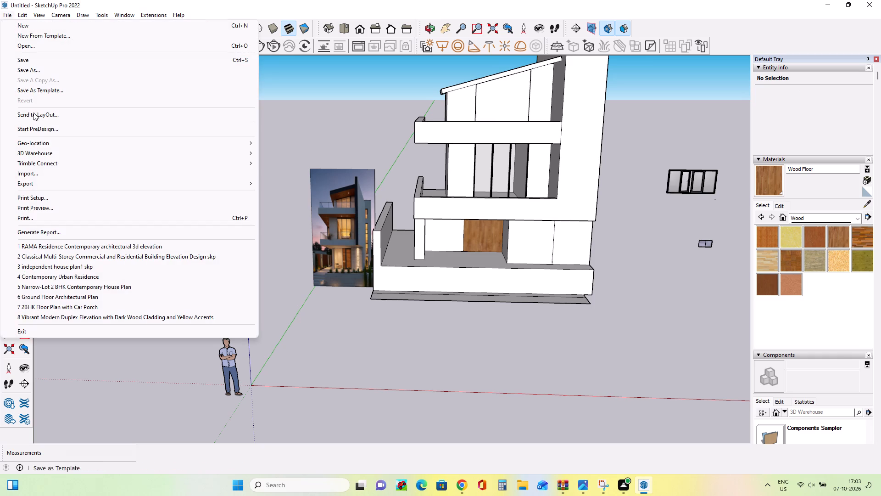
left_click(39, 170)
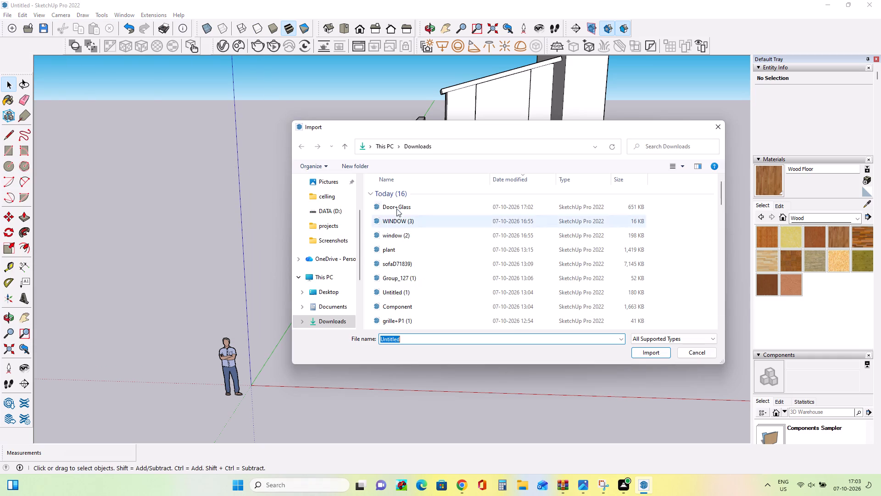
left_click(393, 207)
left_click(664, 354)
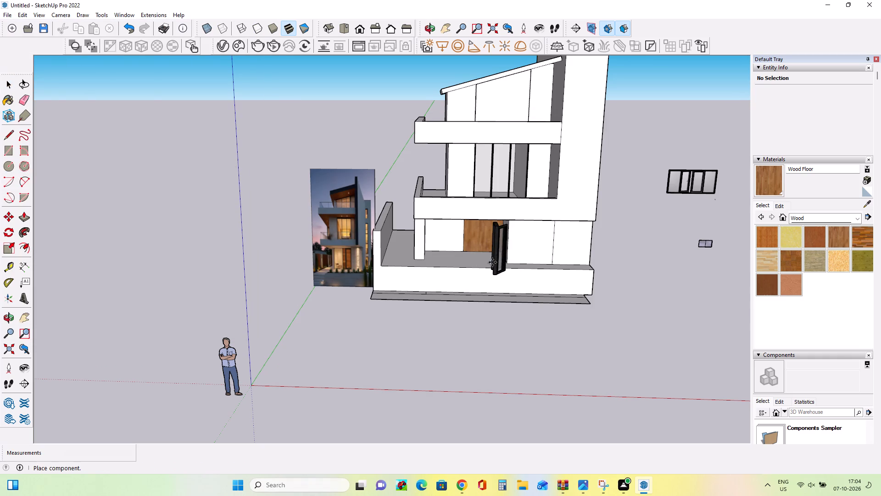
scroll(480, 254, "up", 2)
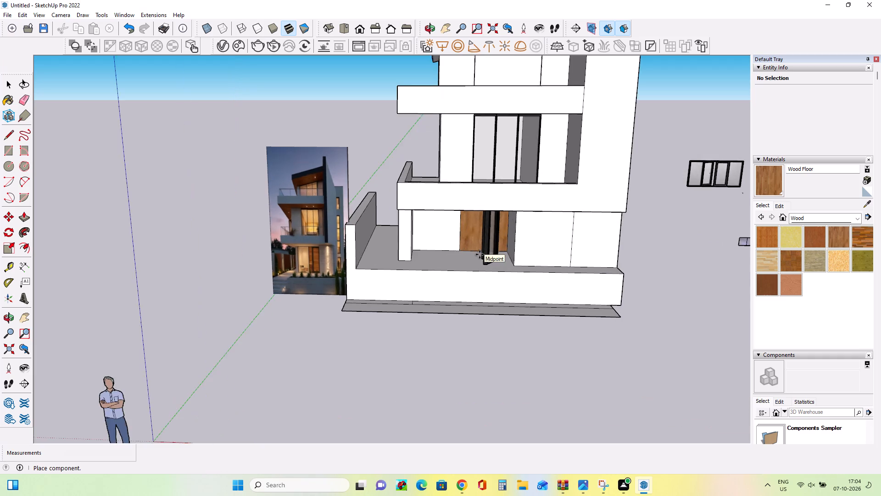
scroll(480, 254, "up", 6)
middle_click_drag(476, 255, 416, 253)
left_click(465, 259)
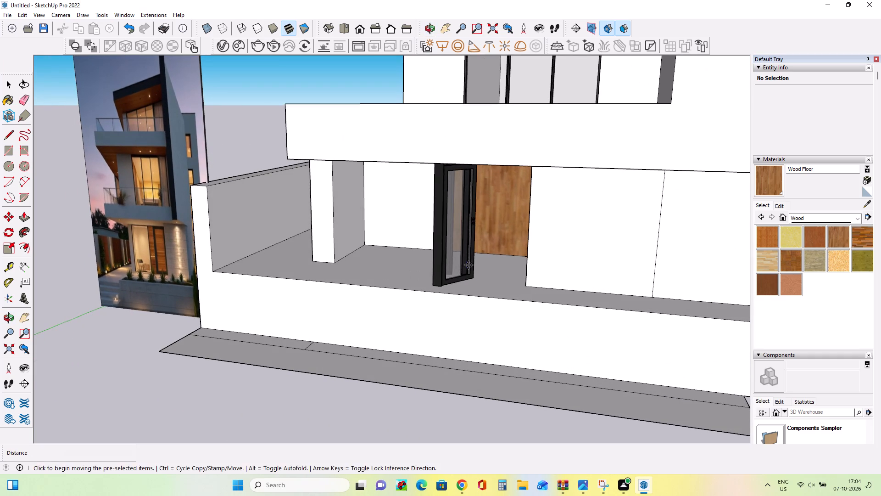
Rotate the imported Door+Glass component 90° horizontally so its frame runs parallel to the front facade.
middle_click_drag(473, 278, 565, 262)
middle_click_drag(481, 281, 434, 294)
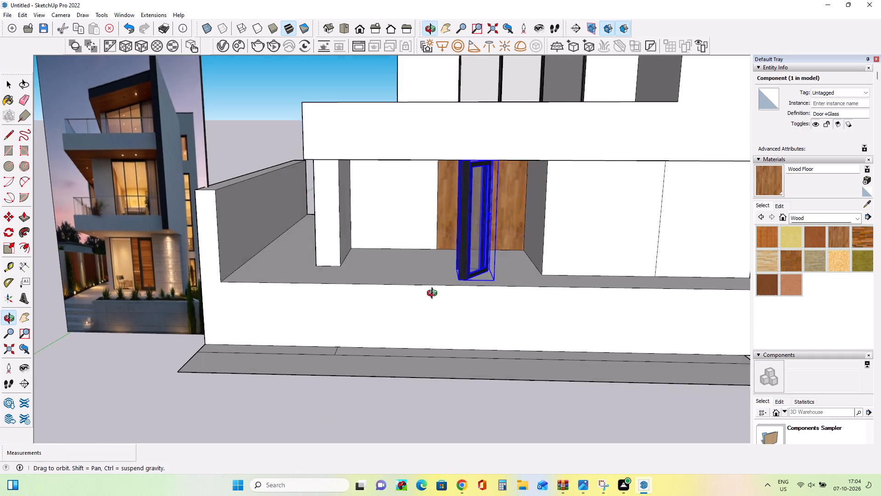
middle_click_drag(434, 294, 430, 296)
middle_click_drag(481, 279, 494, 288)
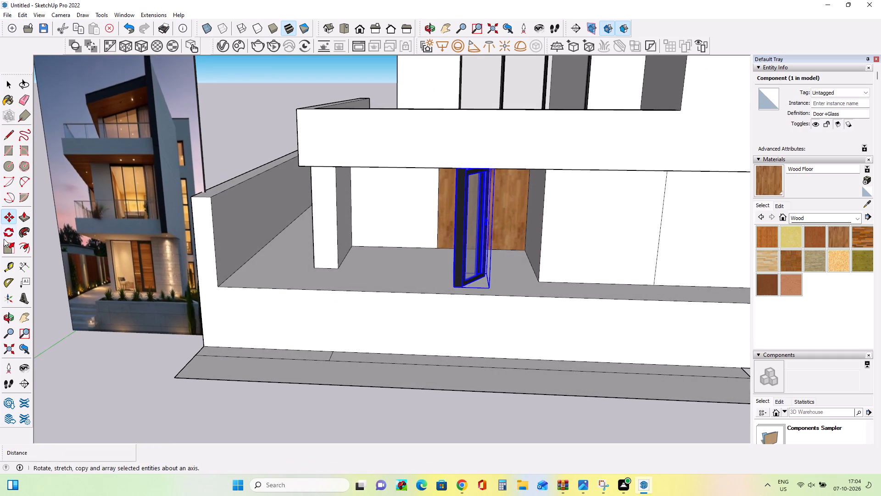
left_click(6, 234)
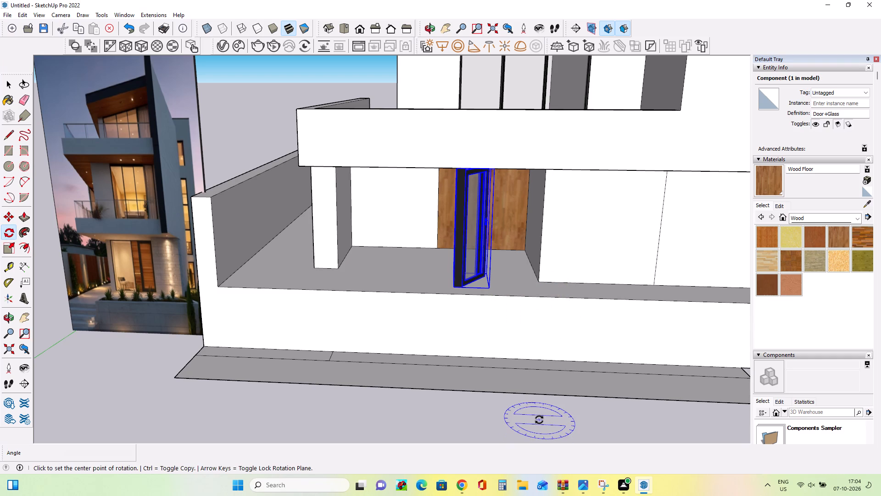
left_click(539, 420)
left_click(463, 420)
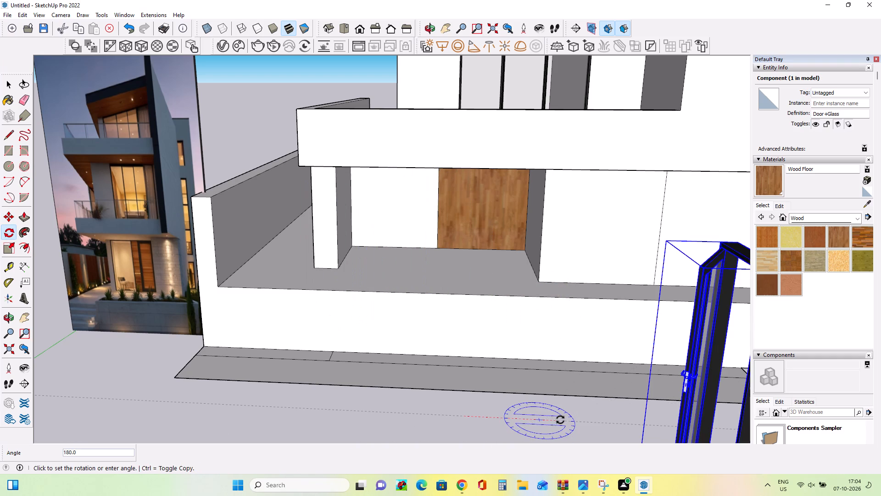
scroll(451, 402, "down", 7)
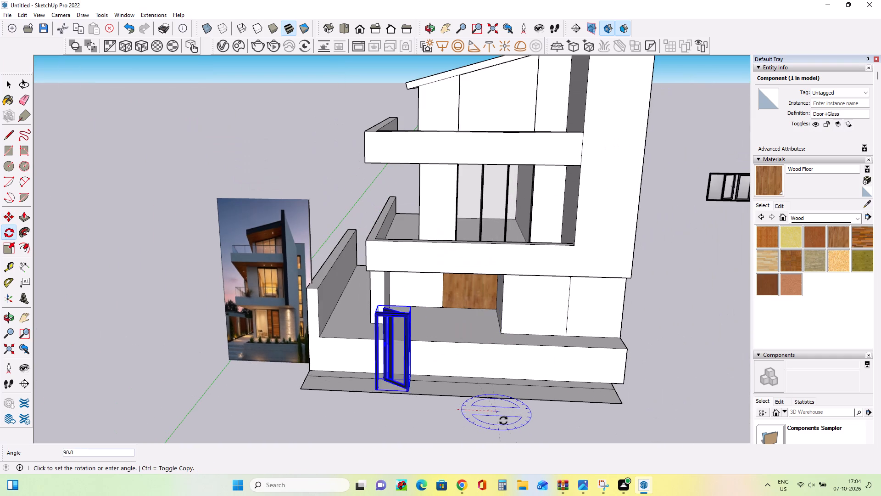
left_click(504, 420)
Move the Door+Glass component by its bottom frame corner onto the terrace, snapping it to the wall corner bordering the ground-floor opening.
scroll(380, 418, "up", 1)
middle_click_drag(407, 408, 489, 389)
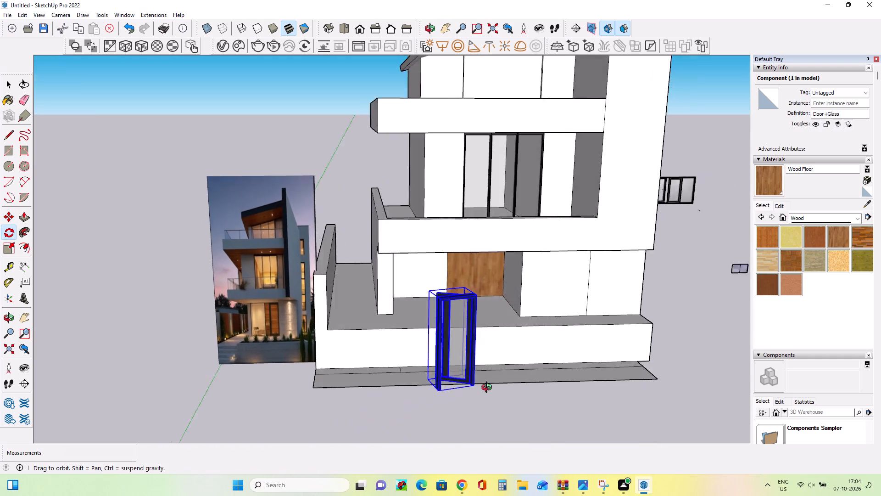
middle_click_drag(489, 389, 490, 388)
scroll(502, 388, "up", 9)
middle_click_drag(531, 394, 541, 409)
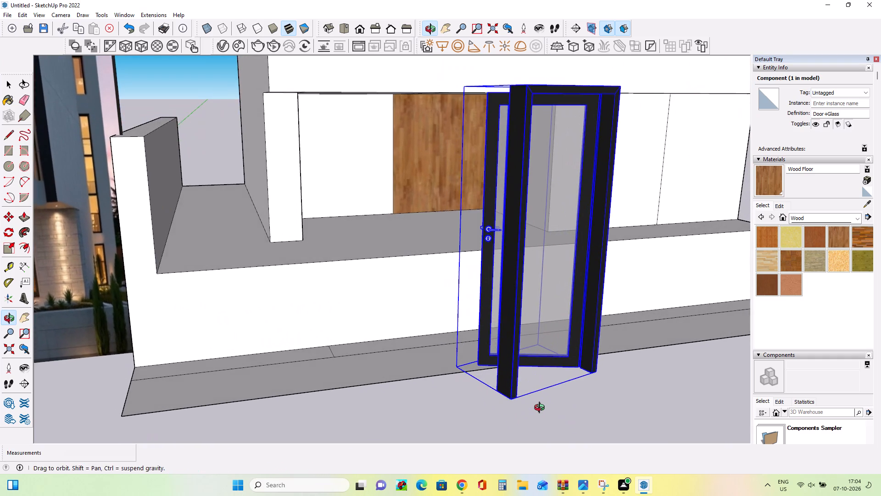
middle_click_drag(541, 409, 463, 420)
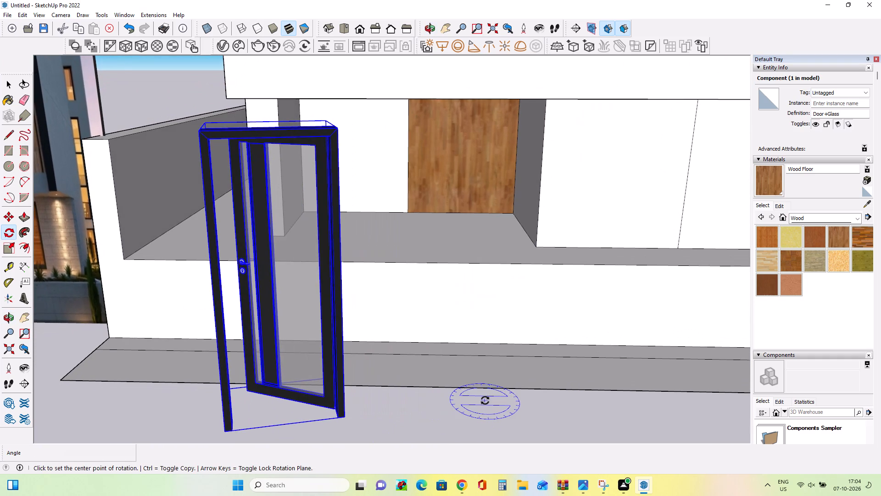
scroll(485, 400, "down", 2)
middle_click_drag(395, 411, 425, 393)
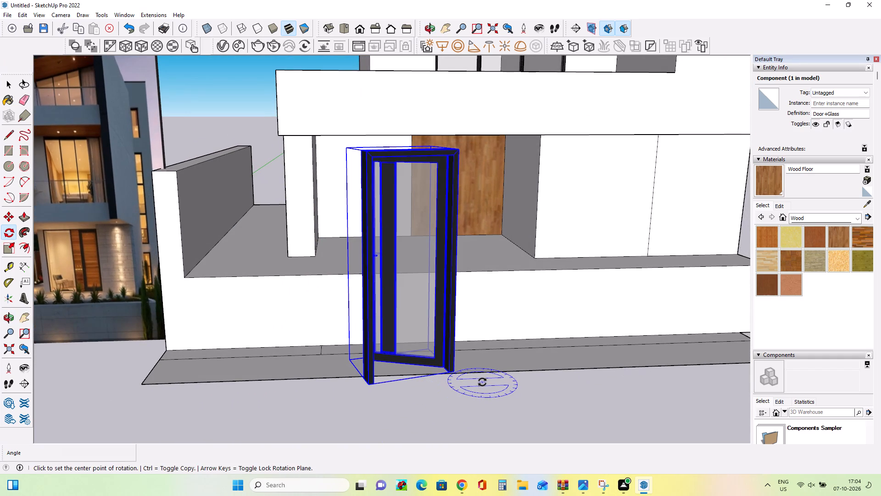
left_click(9, 219)
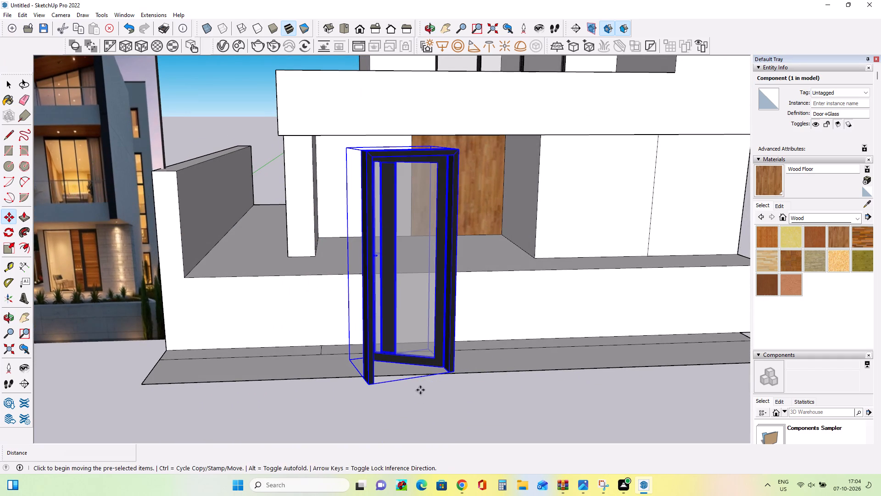
left_click(454, 371)
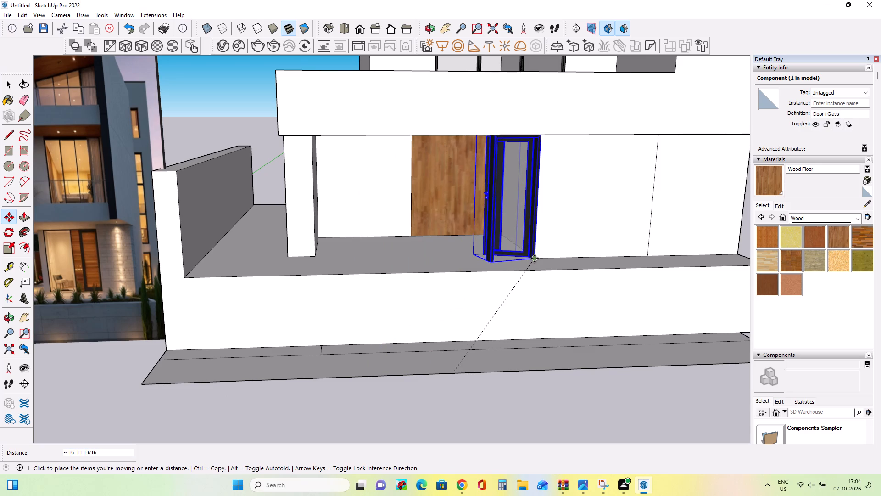
left_click(535, 259)
Import the WINDOW (3) model from Downloads and place it in the ground-floor opening, against the base corner of the narrow pier.
middle_click_drag(478, 298, 412, 345)
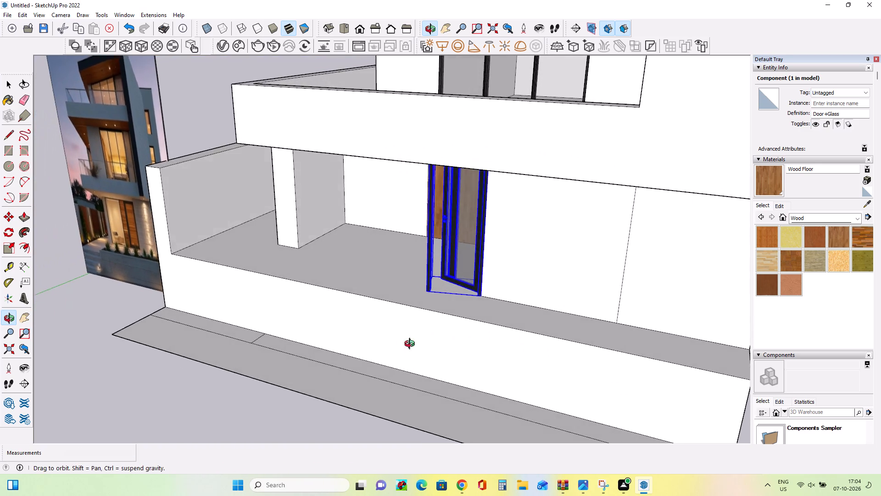
middle_click_drag(412, 345, 442, 334)
scroll(434, 315, "up", 3)
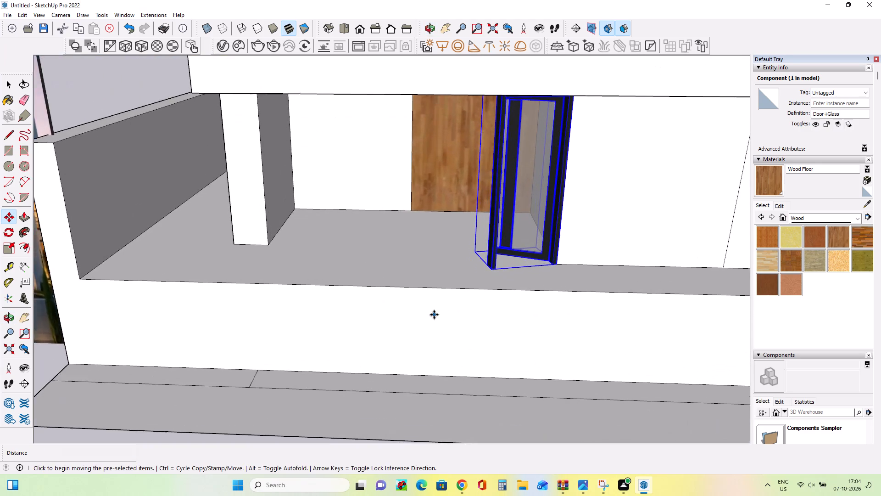
scroll(434, 315, "down", 7)
middle_click_drag(440, 346, 428, 330)
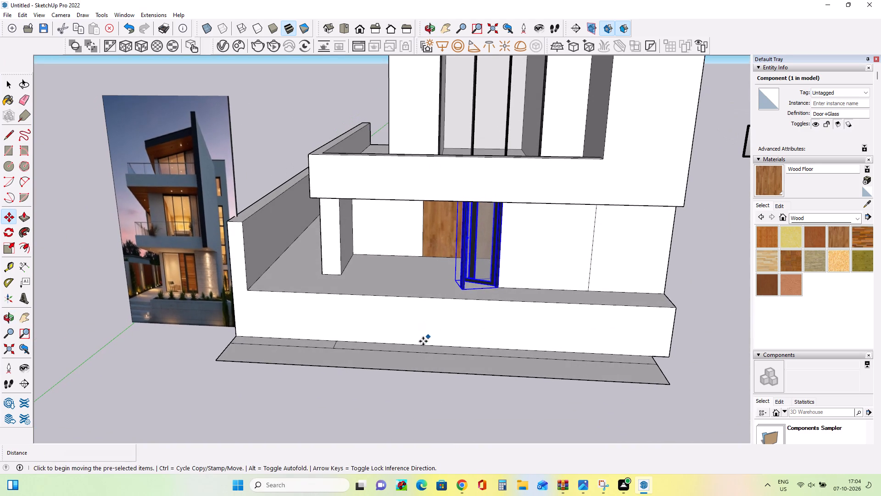
left_click(10, 14)
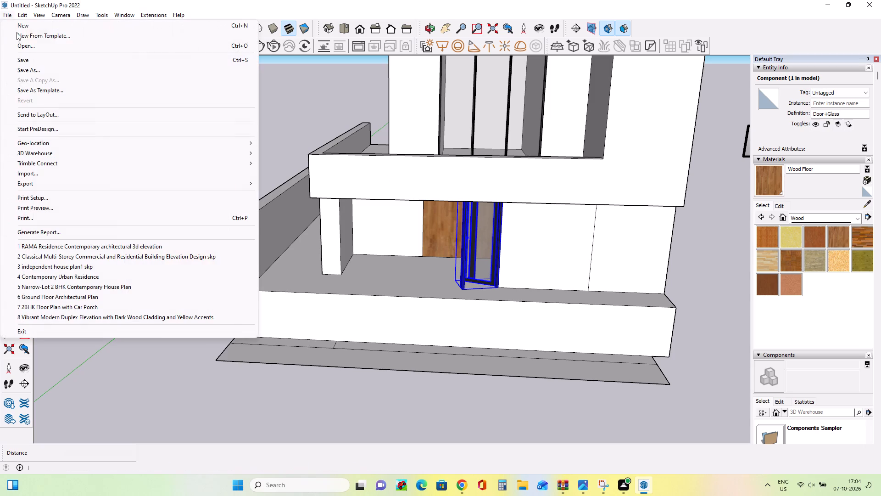
left_click(51, 175)
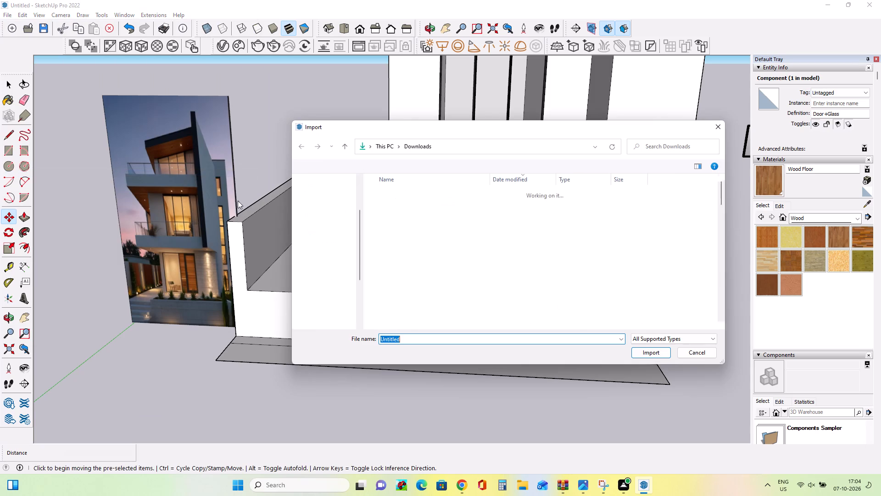
left_click(385, 221)
left_click(658, 356)
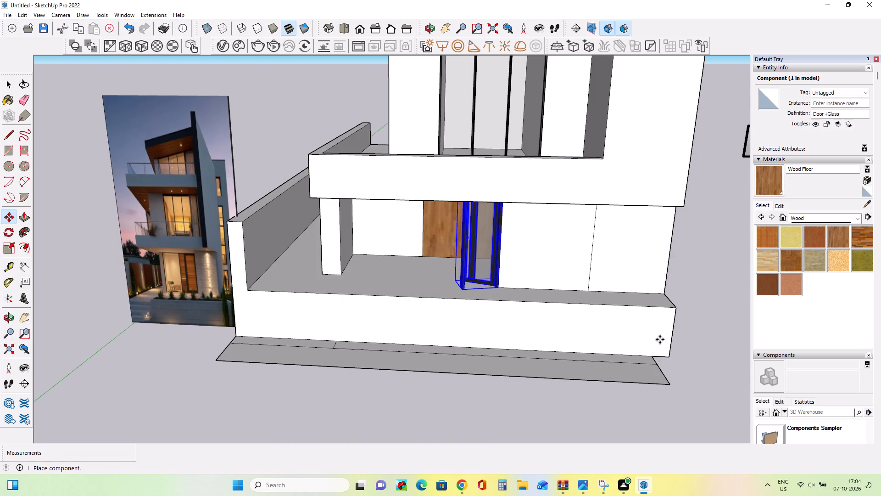
left_click(340, 275)
Stretch the WINDOW (3) frame along the red axis from the pier toward the Door+Glass component.
middle_click_drag(426, 259, 342, 269)
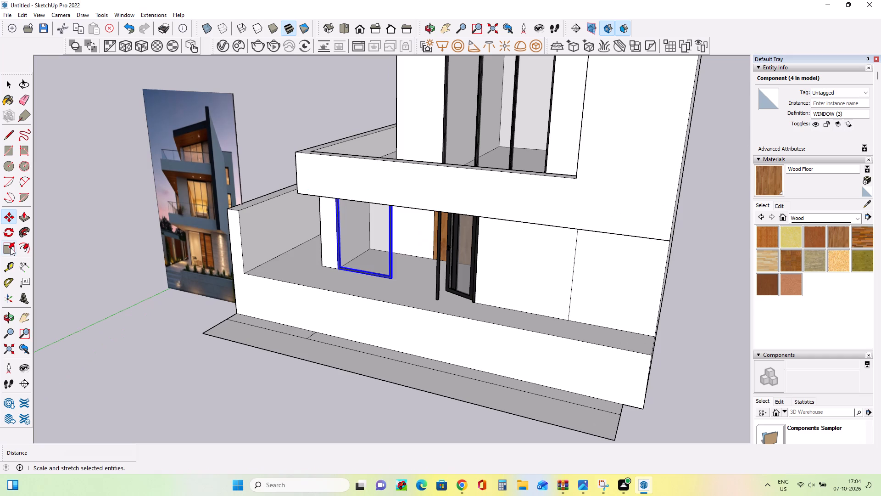
left_click(10, 248)
left_click(395, 223)
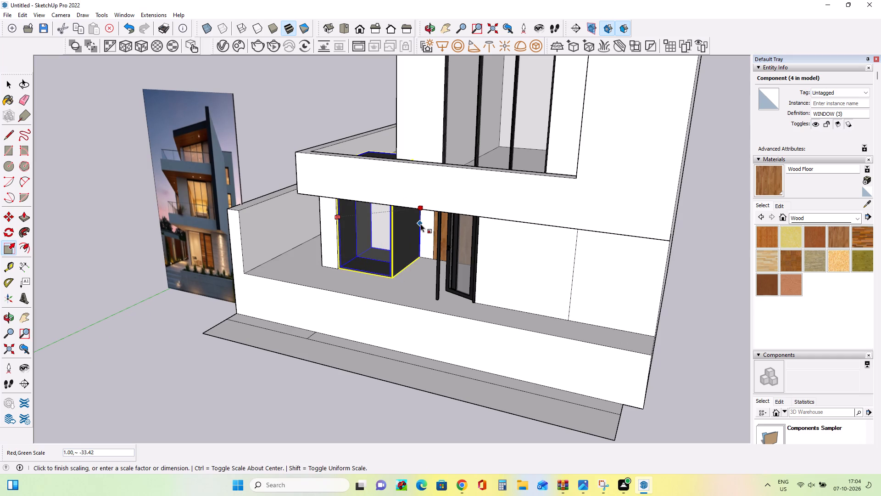
key("Escape")
scroll(395, 220, "up", 3)
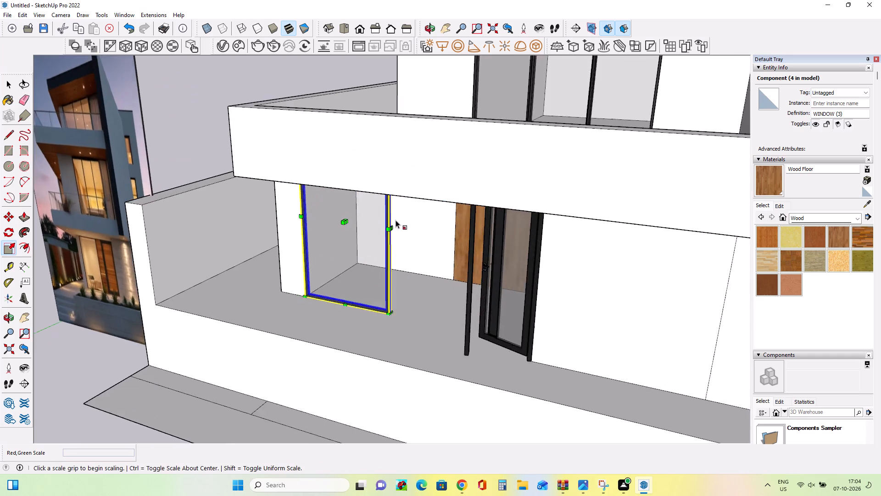
scroll(396, 220, "up", 5)
middle_click_drag(407, 244, 362, 264)
scroll(337, 257, "up", 8)
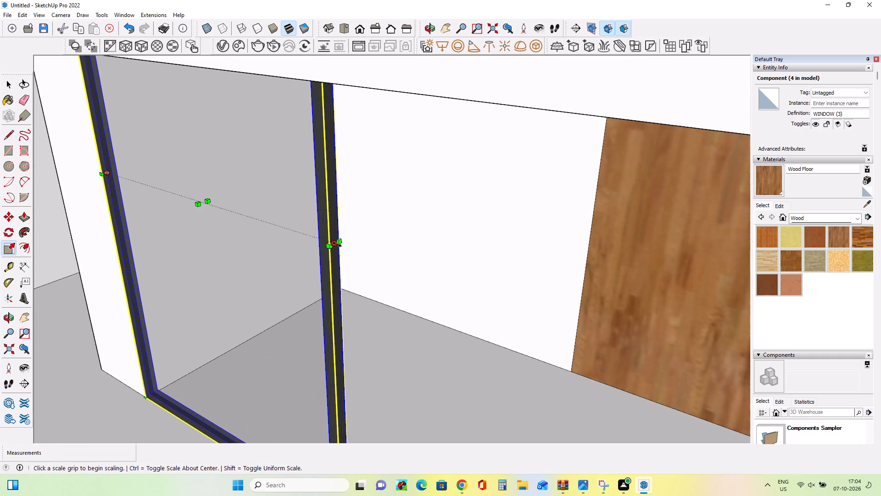
left_click(337, 244)
scroll(465, 287, "down", 15)
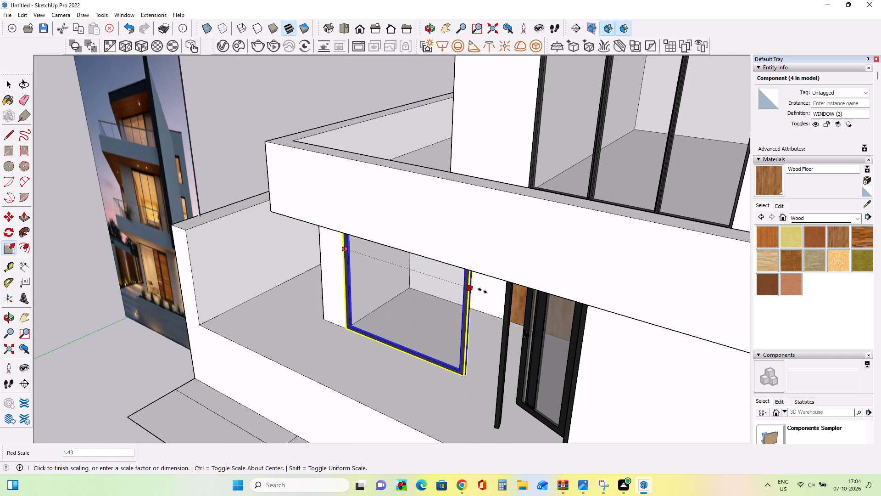
middle_click(495, 294)
middle_click(499, 328)
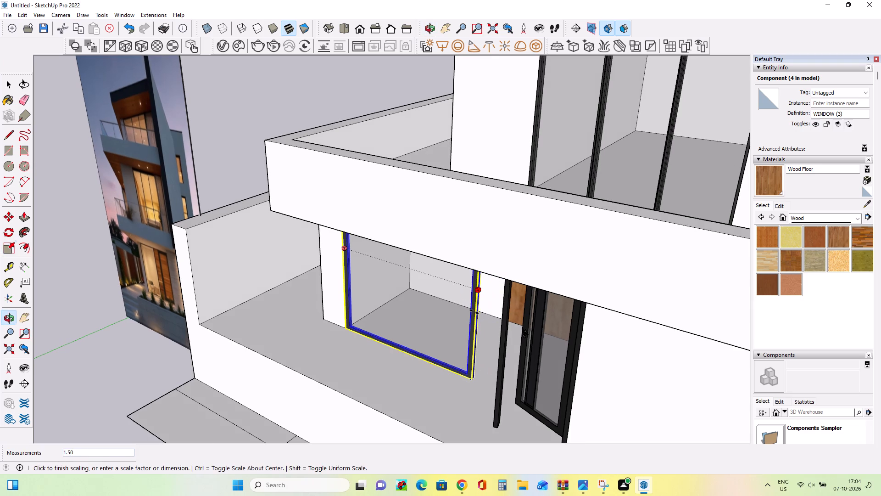
middle_click(496, 320)
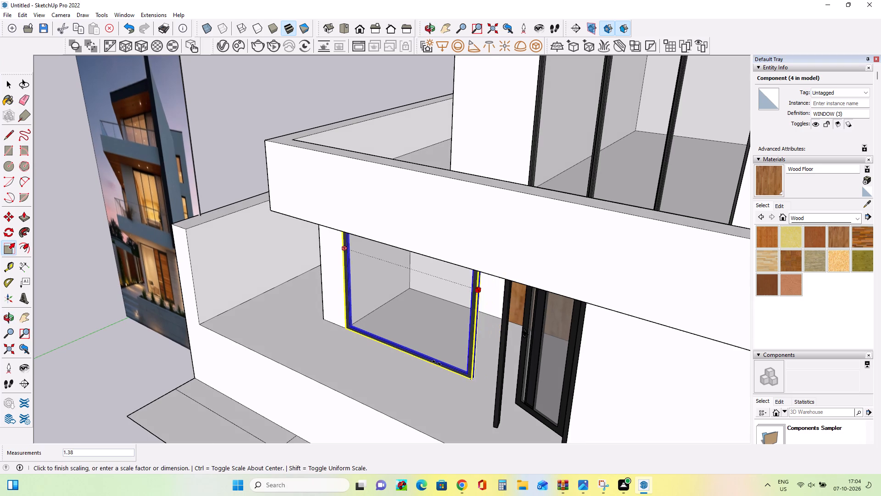
left_click(478, 360)
Widen the Door+Glass component along the green axis by a factor of about 1.45, toward the adjoining window frame.
middle_click_drag(507, 427, 569, 355)
scroll(569, 355, "down", 4)
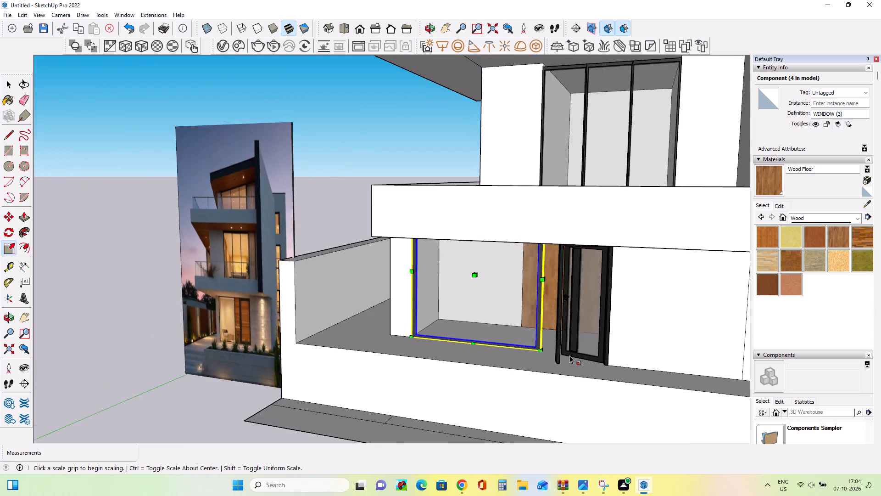
scroll(569, 355, "down", 4)
middle_click_drag(489, 366, 627, 346)
scroll(566, 312, "up", 4)
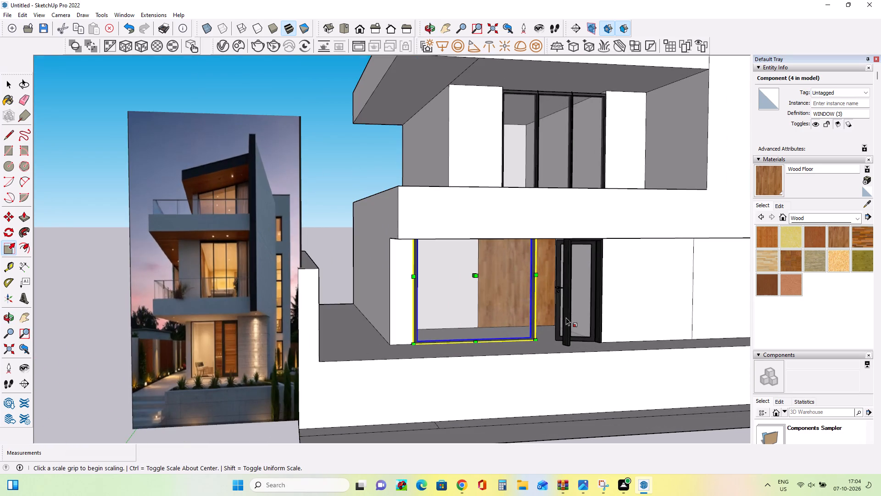
scroll(566, 317, "up", 4)
left_click(566, 317)
left_click(583, 287)
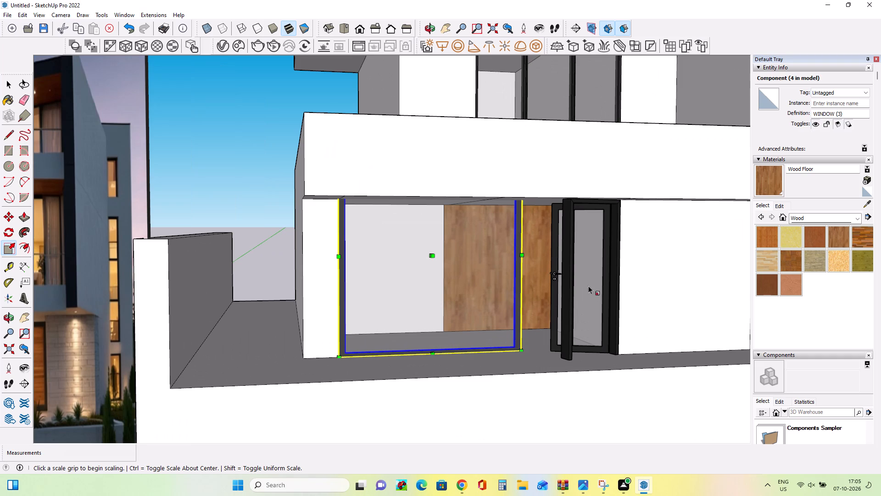
left_click(5, 89)
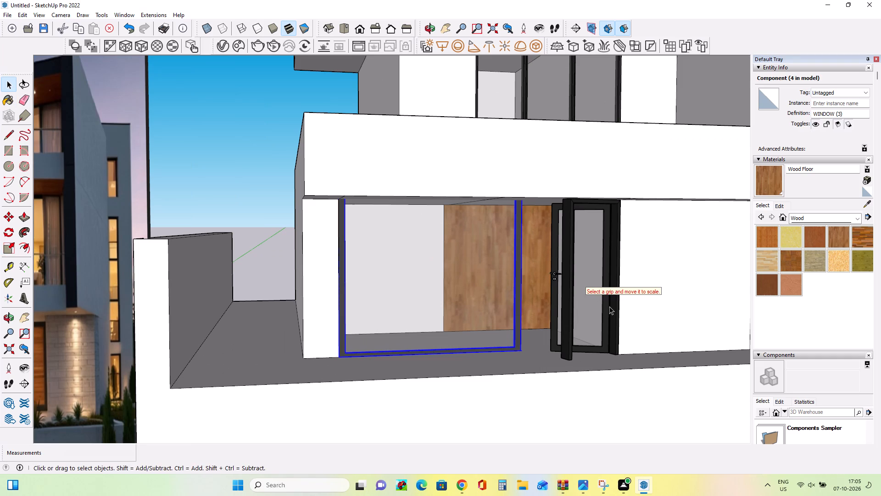
left_click(598, 301)
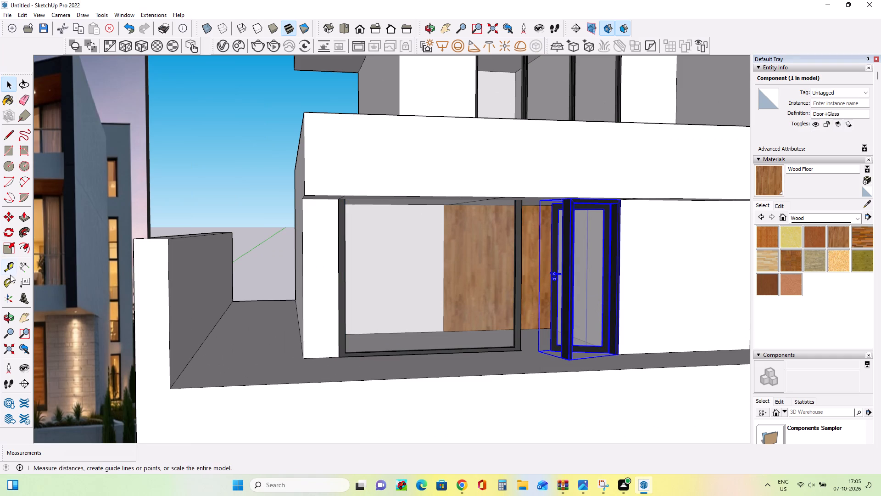
left_click(12, 256)
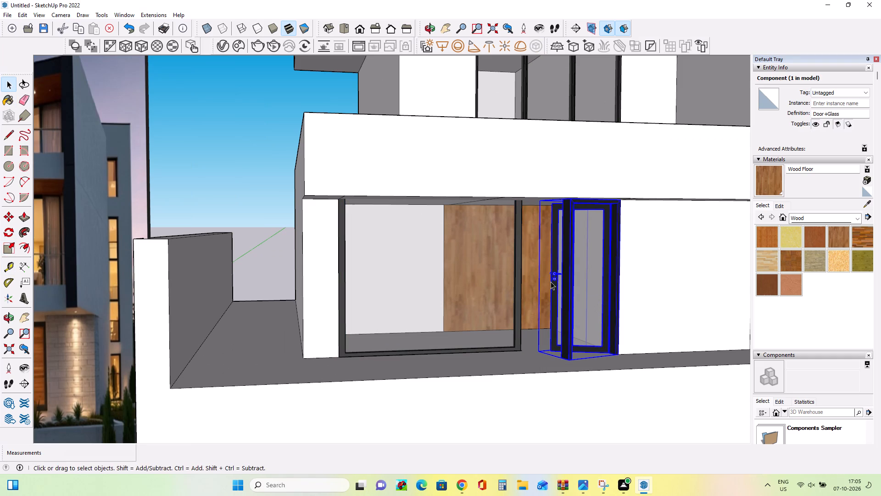
left_click(551, 282)
left_click(10, 244)
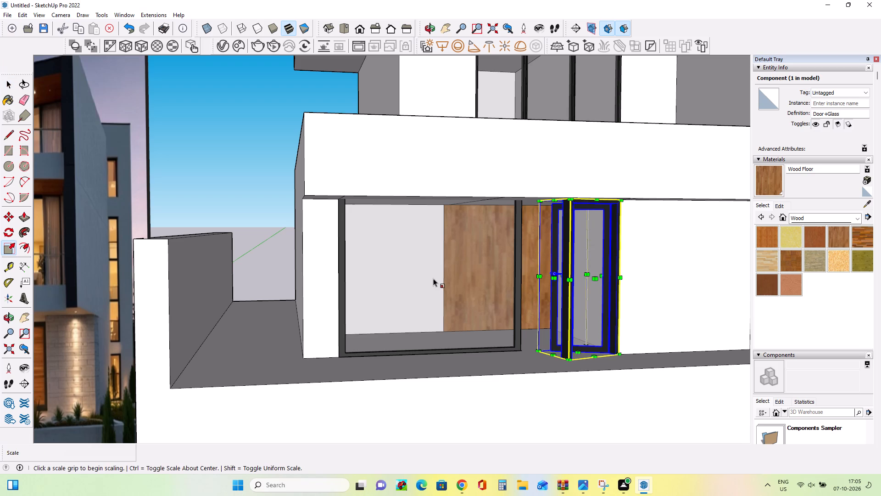
left_click(557, 280)
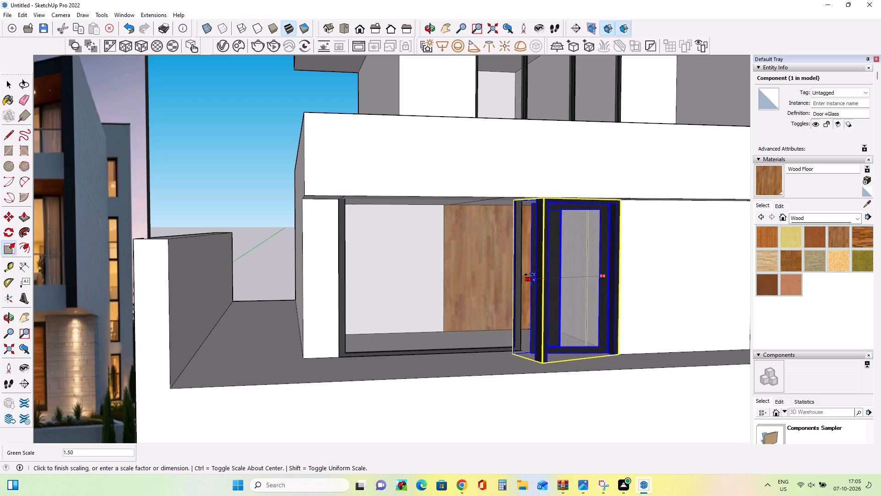
left_click(530, 274)
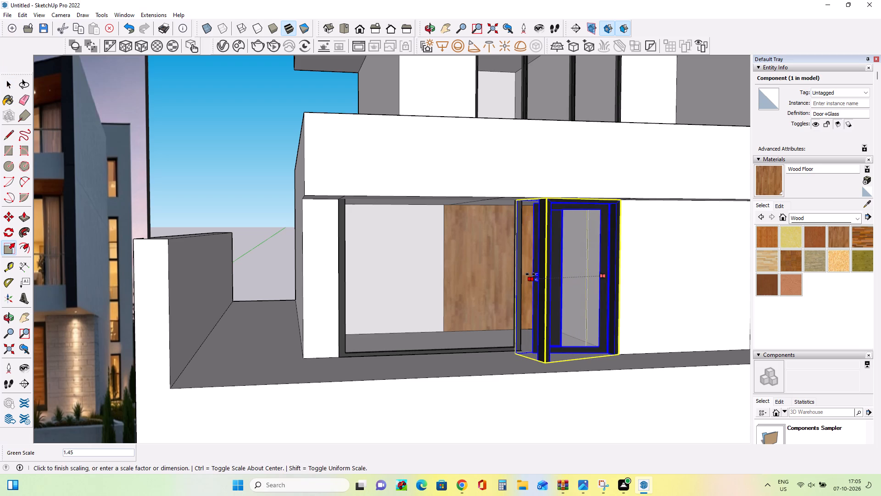
middle_click_drag(597, 302, 522, 309)
left_click(523, 308)
Check the fitted ground-floor window and glass door against the reference photo beside the house.
scroll(559, 308, "down", 2)
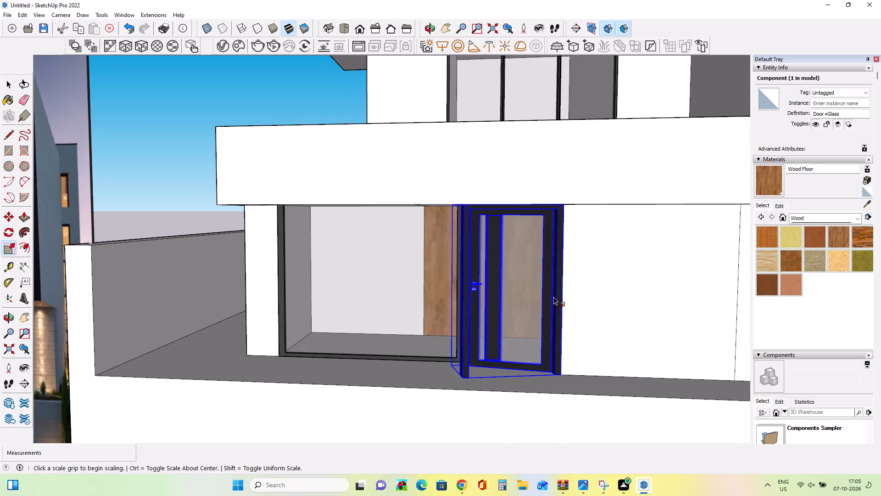
scroll(553, 297, "down", 2)
left_click(11, 85)
left_click(196, 96)
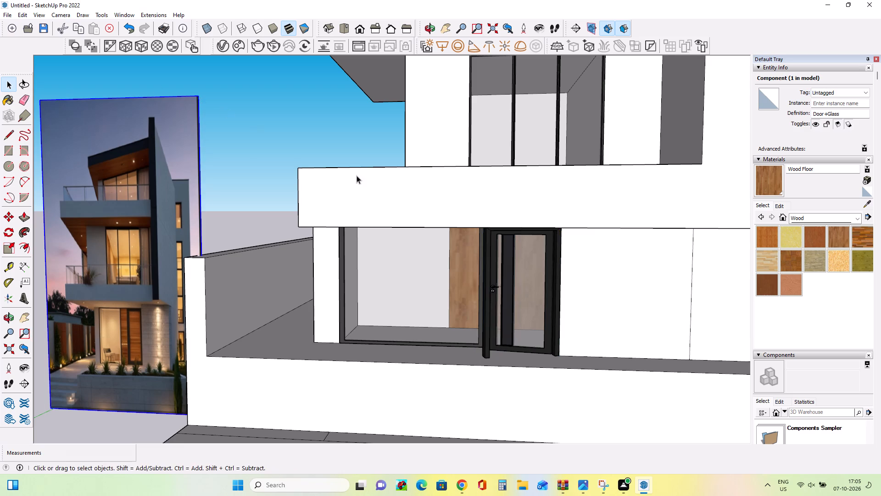
middle_click_drag(380, 202, 395, 222)
scroll(401, 225, "down", 8)
middle_click_drag(411, 237, 422, 252)
scroll(401, 305, "up", 8)
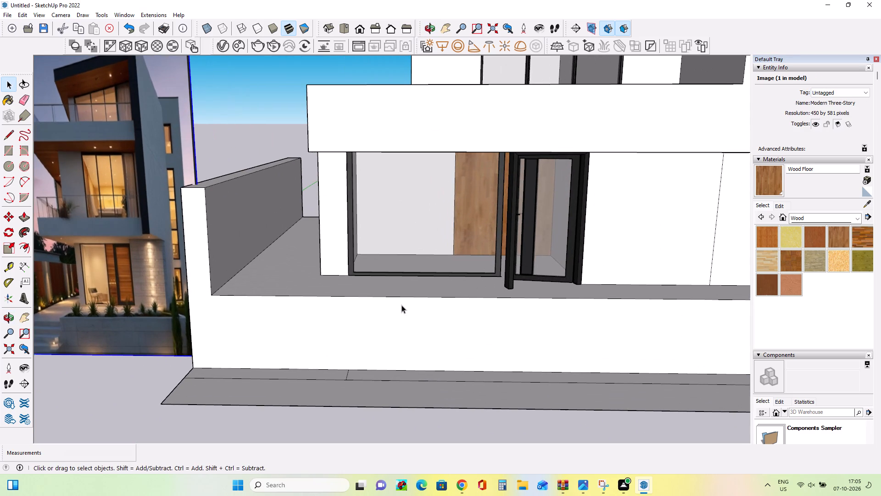
Examine the ground-floor entrance in the reference photo, comparing its glazing and wooden door with the modelled opening.
scroll(401, 305, "down", 9)
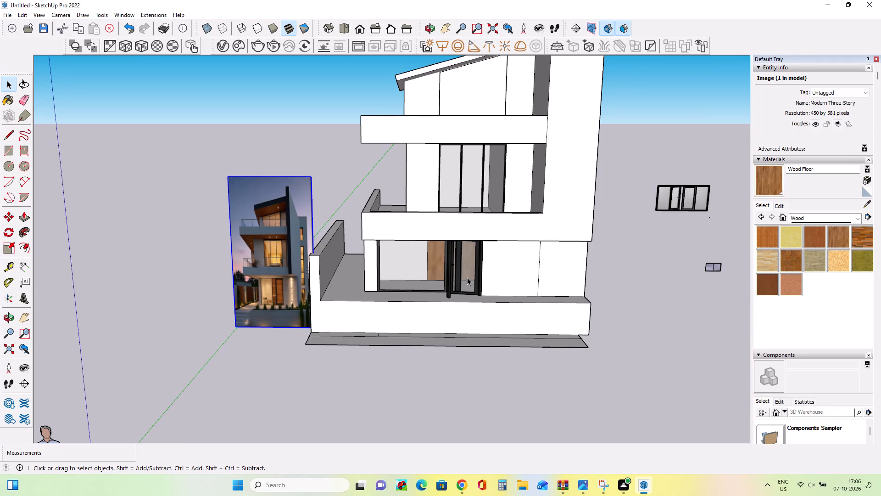
scroll(447, 259, "up", 9)
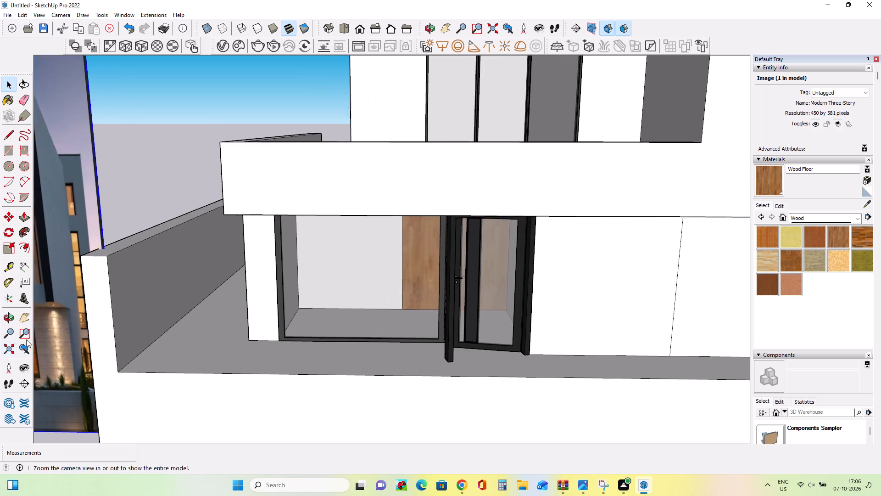
scroll(31, 339, "down", 9)
left_click(21, 318)
left_click_drag(78, 318, 91, 322)
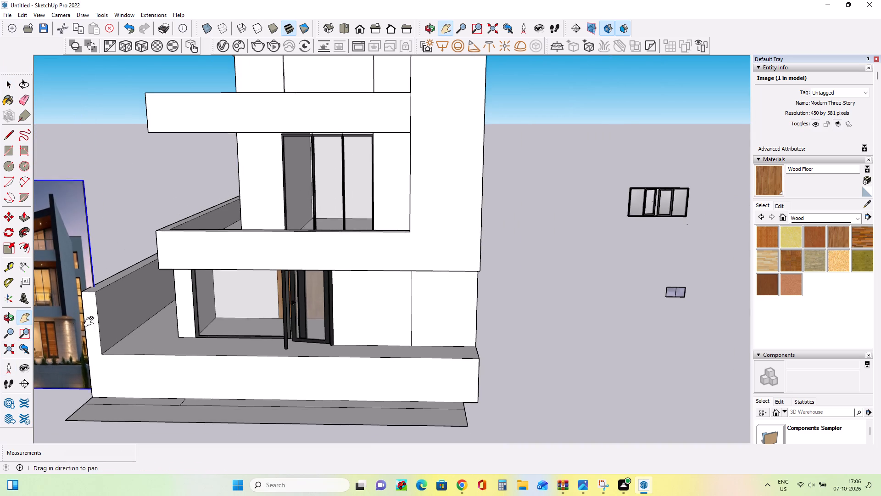
left_click_drag(91, 322, 326, 349)
scroll(297, 409, "up", 19)
scroll(297, 401, "down", 10)
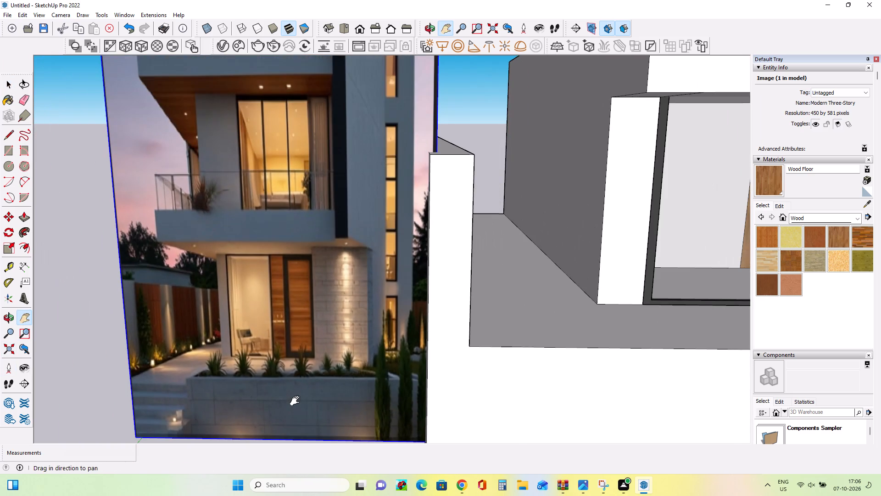
Examine the ground-floor window frame and glass door in the model's entrance opening from the front.
middle_click_drag(562, 313, 543, 314)
left_click_drag(511, 260, 243, 254)
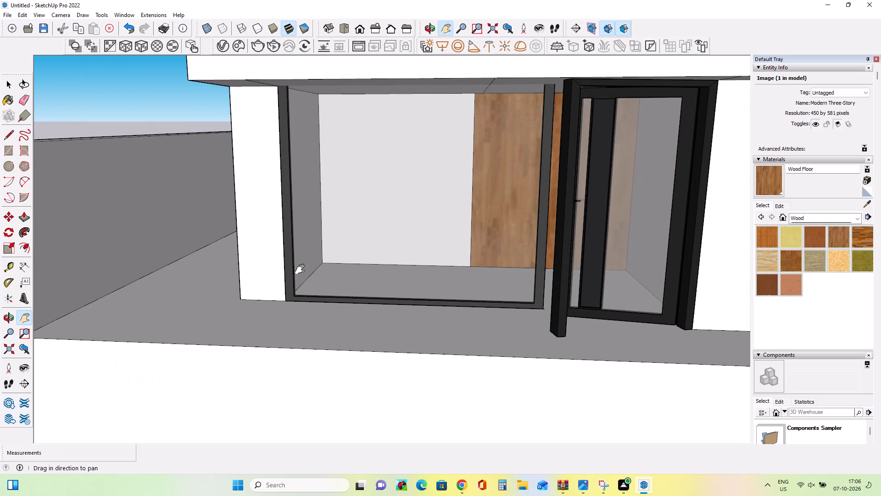
middle_click_drag(502, 283, 510, 270)
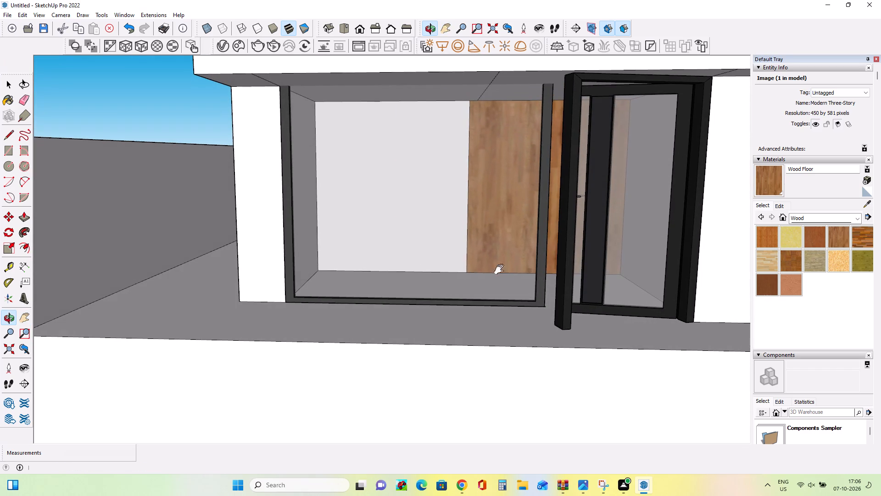
left_click(630, 262)
scroll(66, 176, "down", 2)
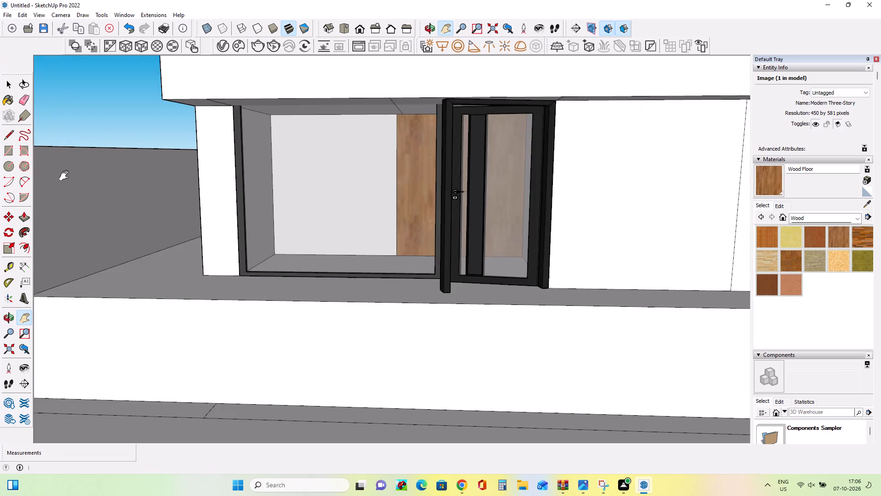
scroll(66, 176, "down", 5)
middle_click_drag(224, 213, 270, 253)
left_click(382, 226)
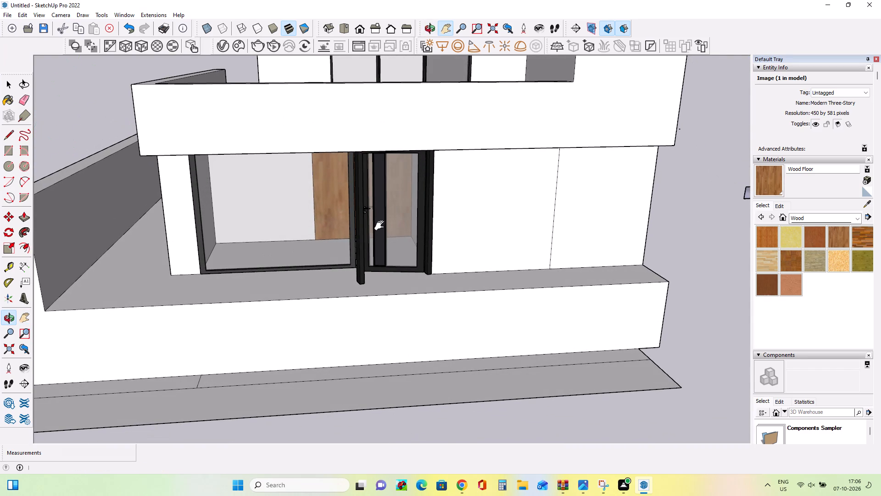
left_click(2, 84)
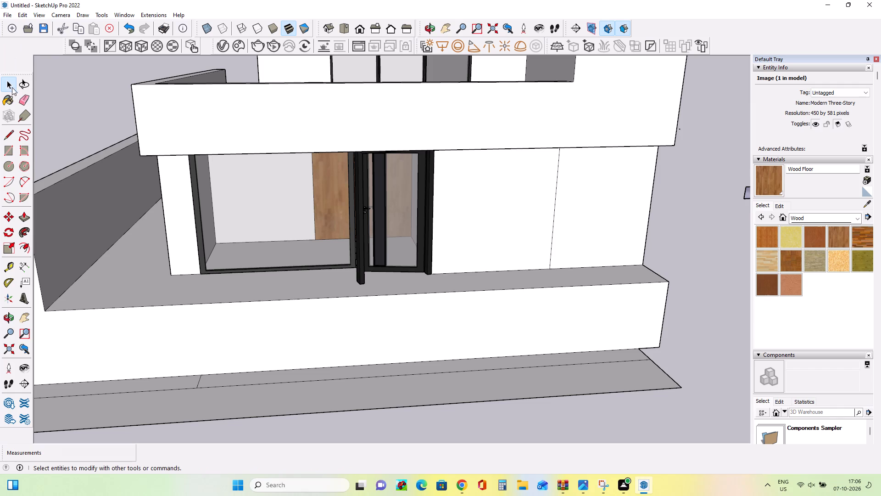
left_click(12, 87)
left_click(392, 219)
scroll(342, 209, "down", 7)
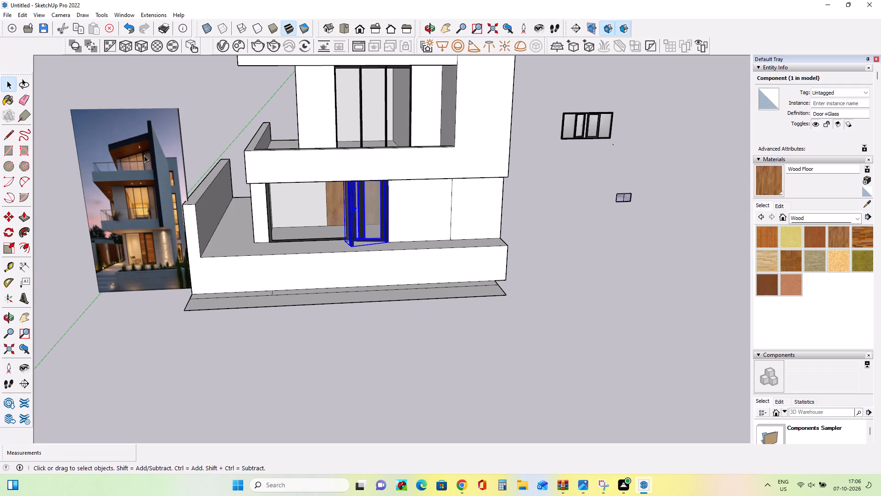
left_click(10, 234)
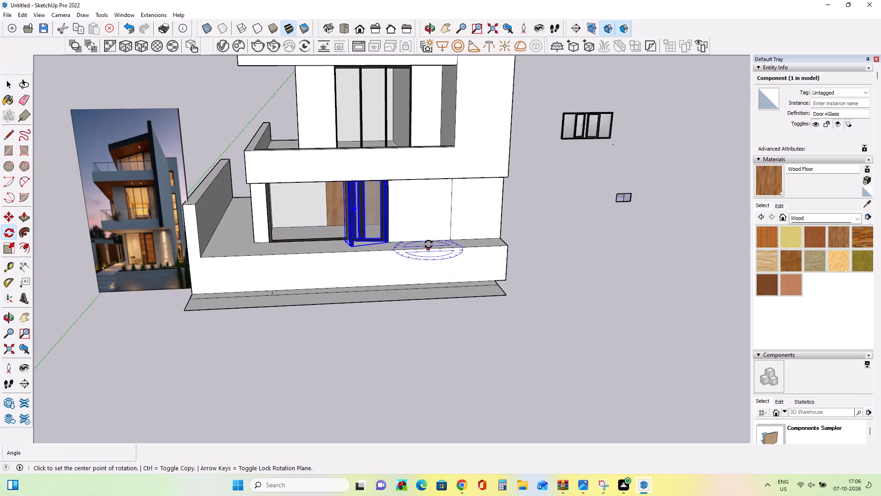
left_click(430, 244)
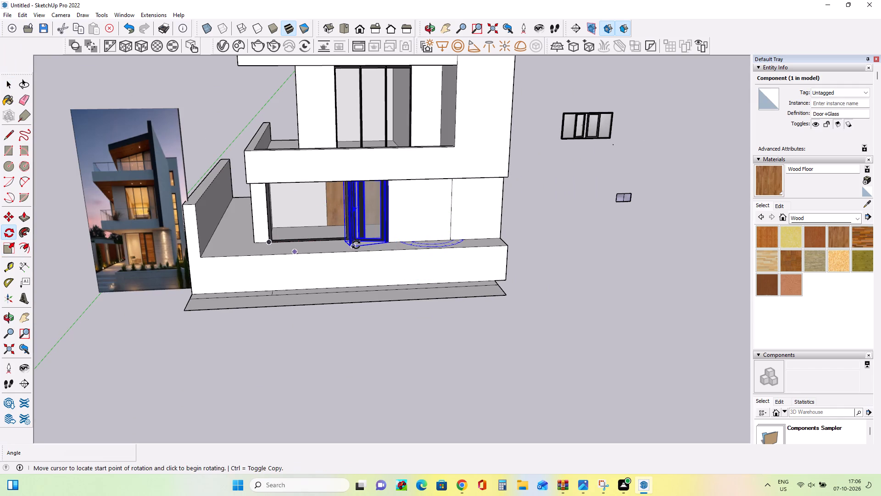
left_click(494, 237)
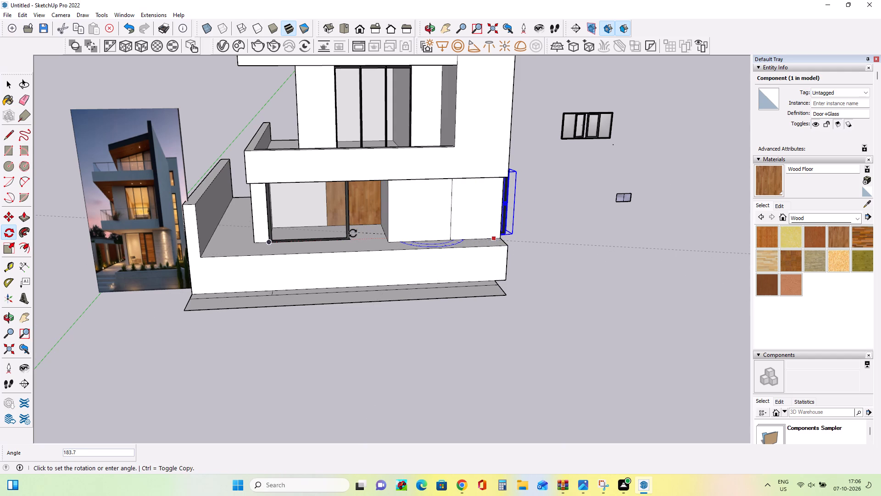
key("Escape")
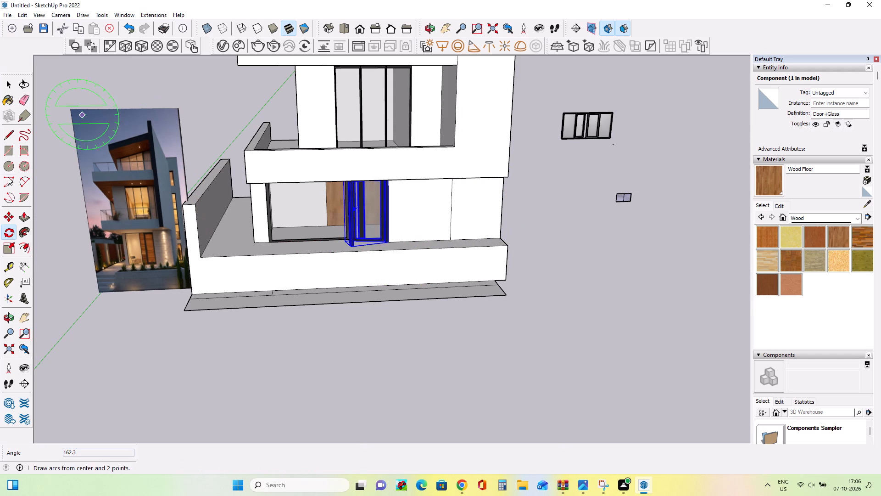
Move the Door+Glass component out of the entrance opening onto the open area beside the house.
left_click(6, 220)
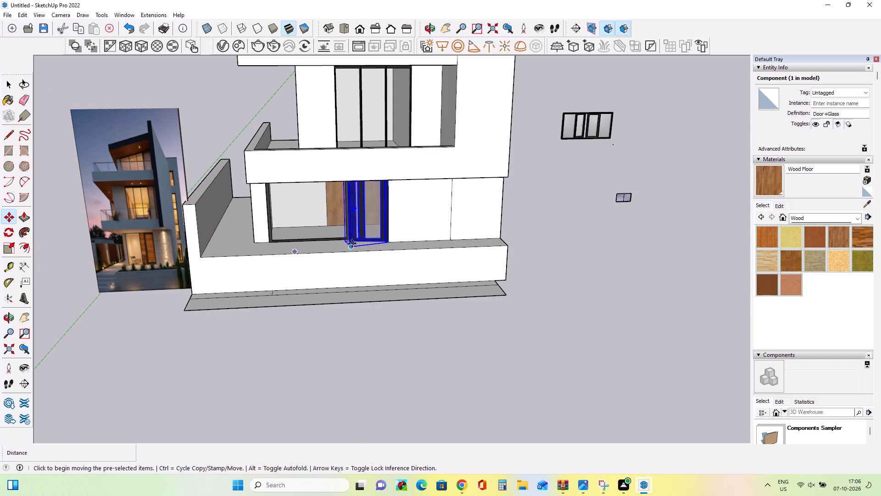
left_click(352, 243)
left_click(553, 270)
middle_click_drag(599, 267, 519, 236)
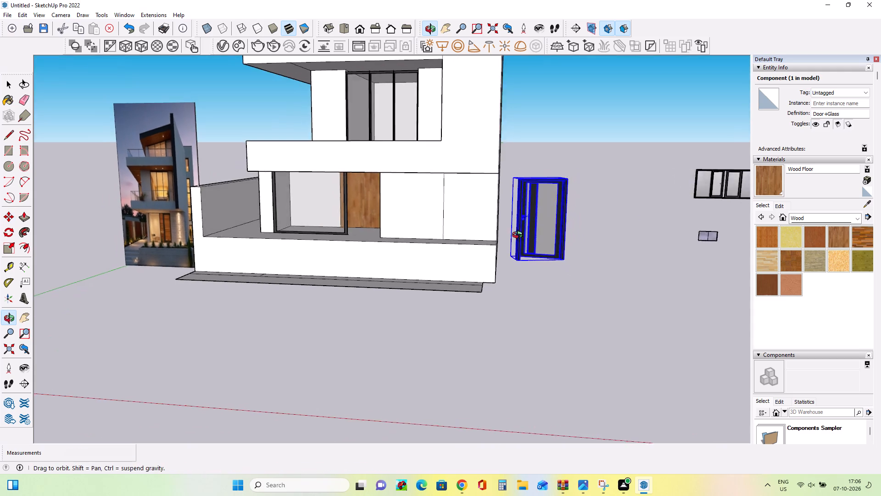
middle_click_drag(519, 236, 611, 315)
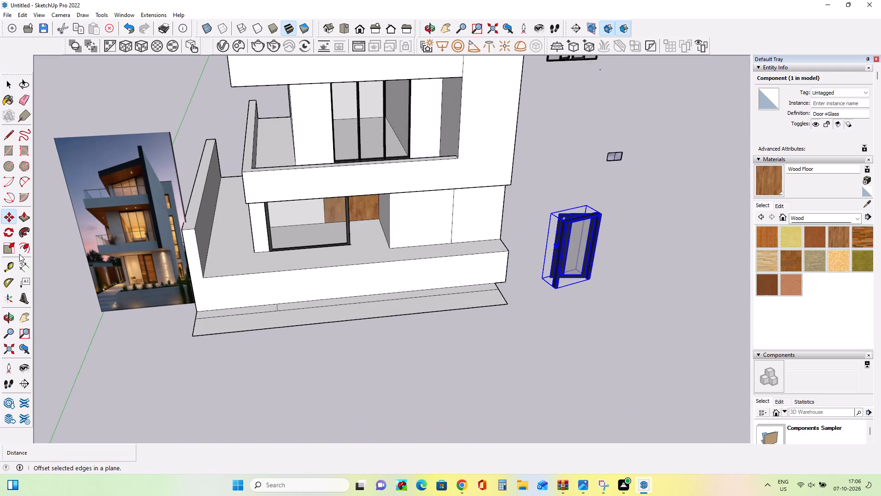
Rotate the Door+Glass component about 21.9 degrees in the horizontal plane, around a point near its base.
left_click(13, 218)
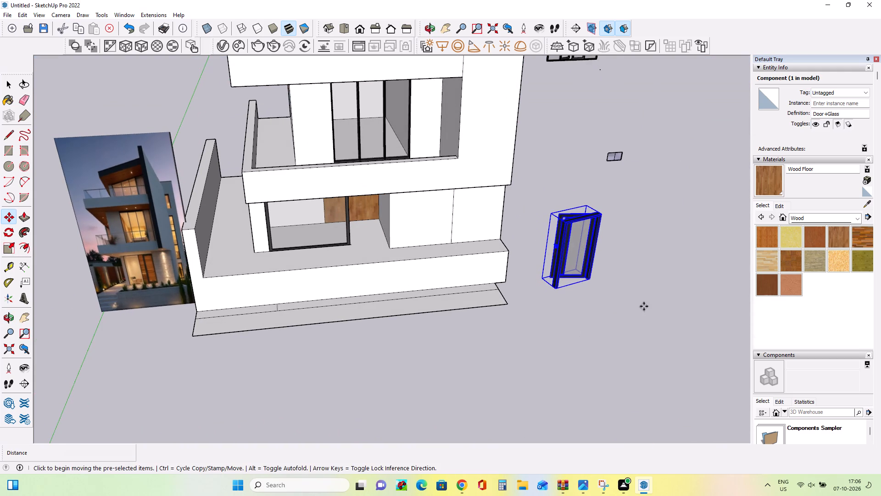
middle_click_drag(625, 302, 597, 257)
scroll(585, 285, "up", 3)
middle_click_drag(586, 294, 603, 376)
scroll(572, 344, "up", 3)
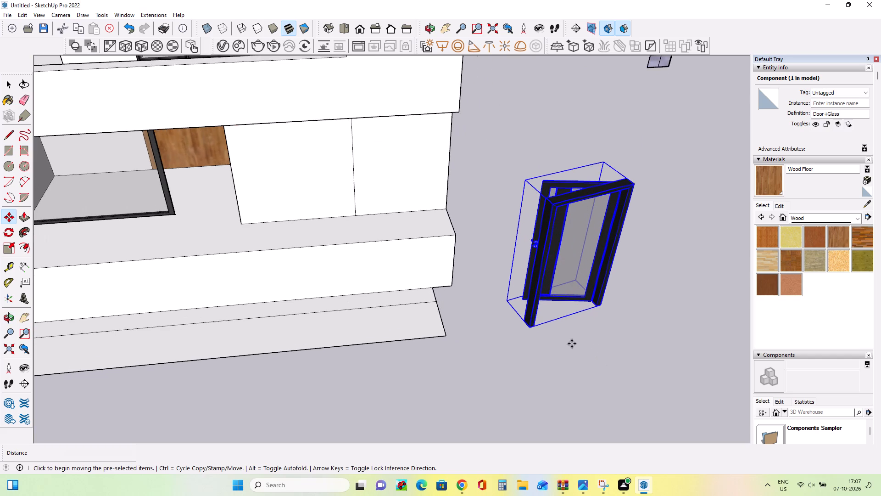
middle_click_drag(572, 342, 527, 337)
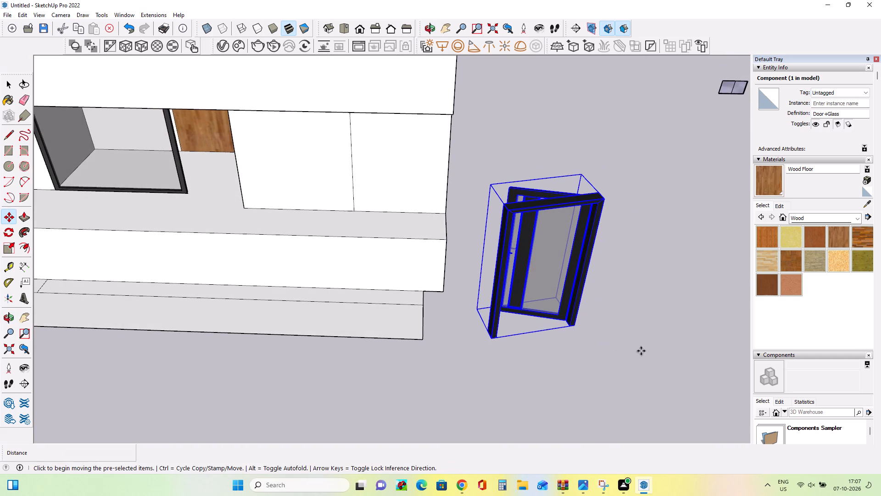
left_click(9, 248)
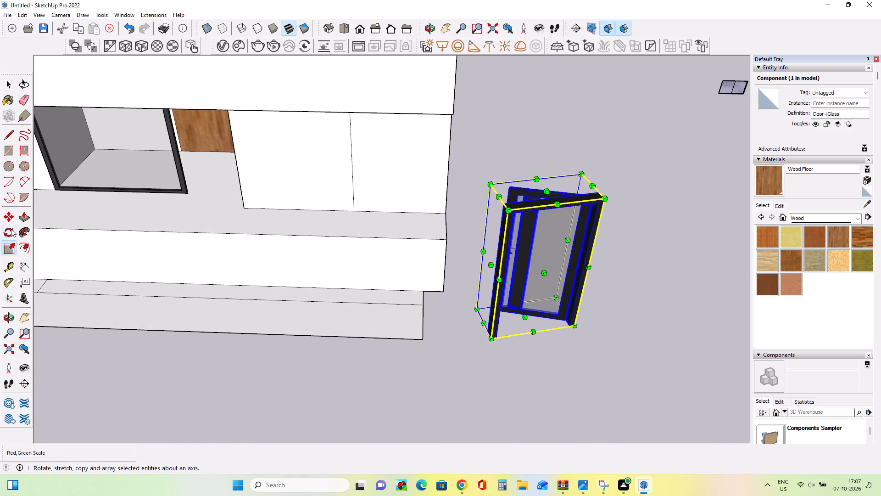
left_click(11, 229)
left_click(620, 344)
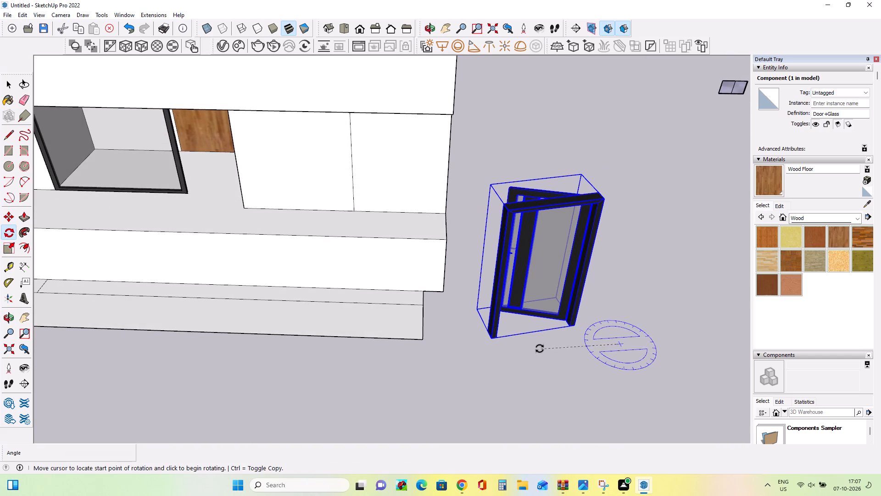
left_click(539, 346)
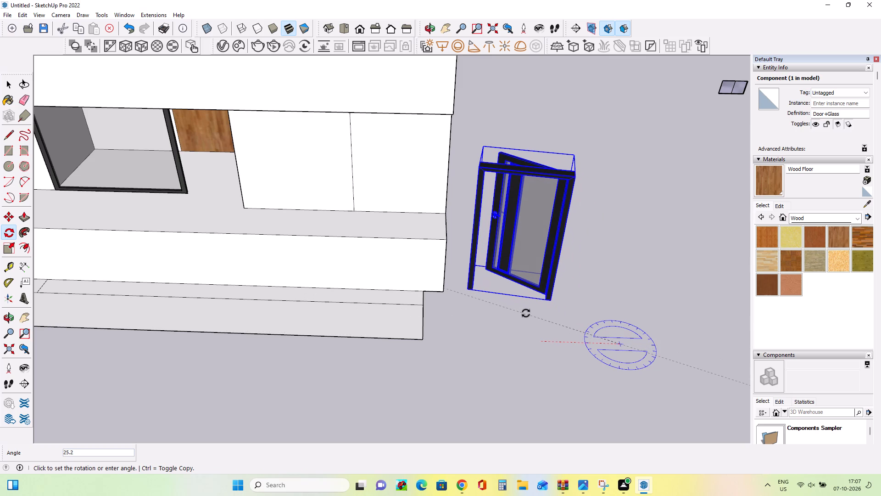
left_click(526, 317)
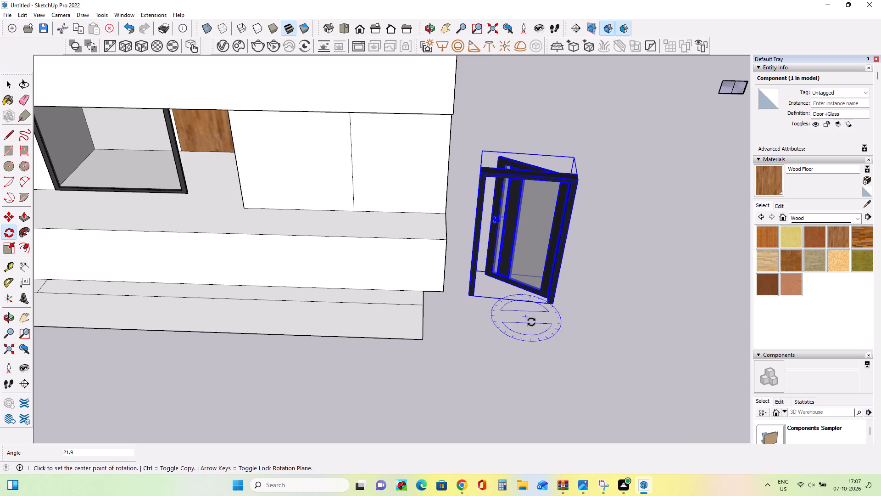
Move the rotated Door+Glass component by its bottom corner back into the ground-floor opening, against the white wall's edge.
middle_click_drag(620, 337, 664, 334)
scroll(664, 332, "down", 4)
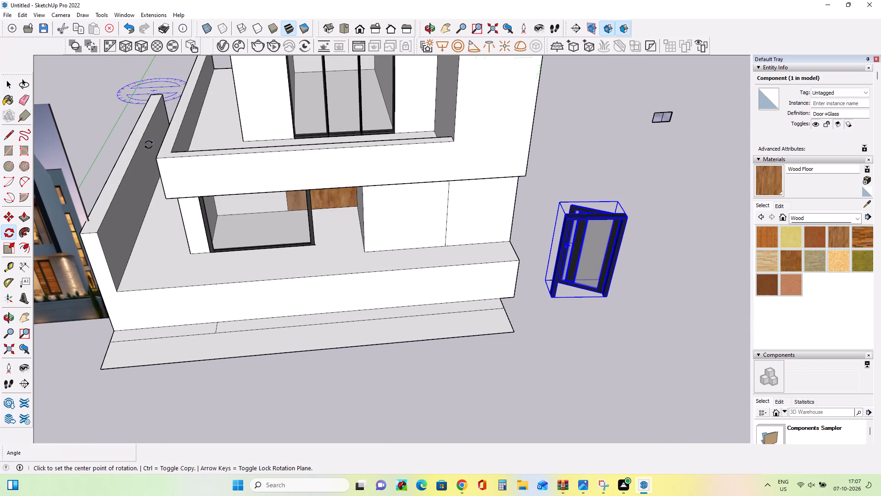
left_click(11, 216)
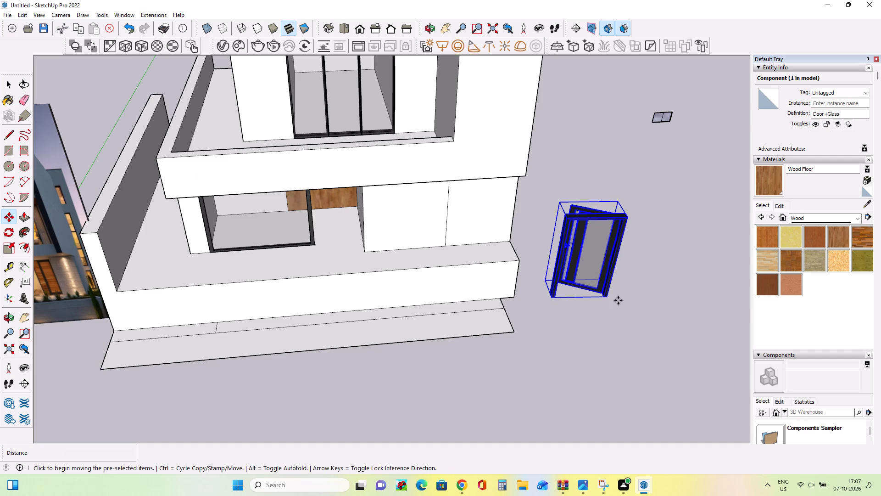
left_click(604, 299)
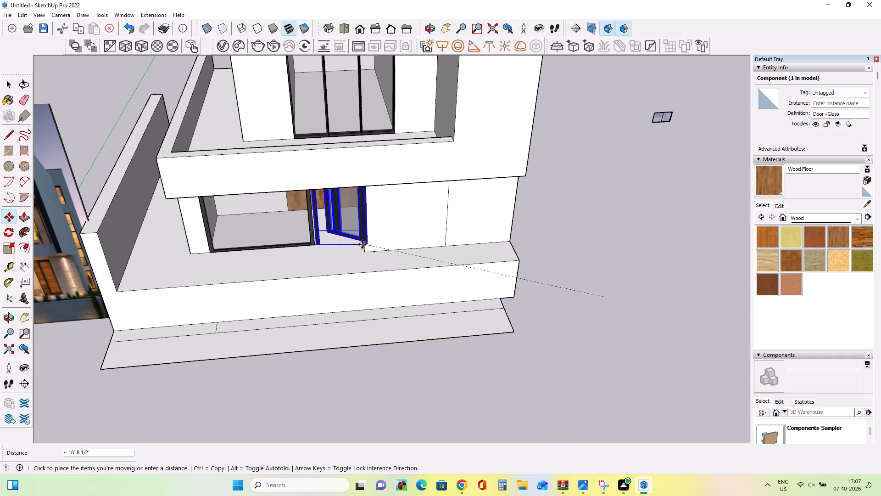
left_click(362, 244)
Shift the Door+Glass component so its bottom corner meets the bottom corner of the adjoining window frame.
middle_click_drag(377, 235, 394, 160)
scroll(366, 217, "up", 2)
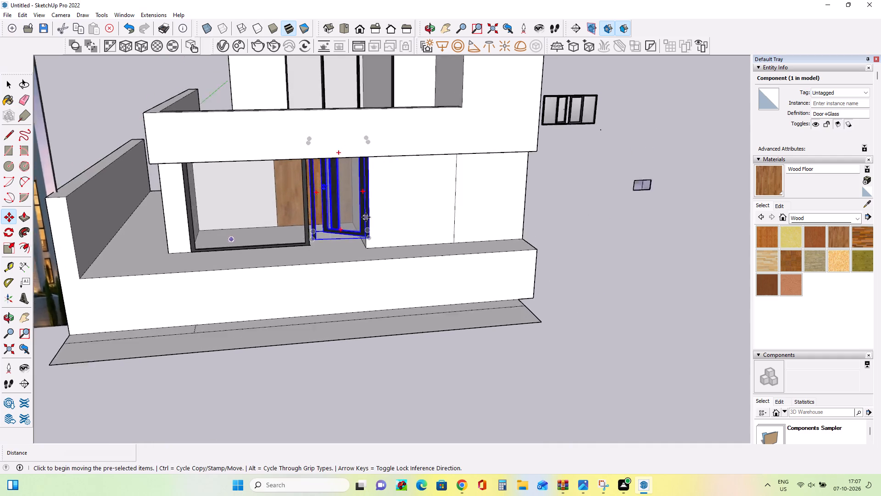
scroll(366, 217, "up", 5)
left_click(268, 258)
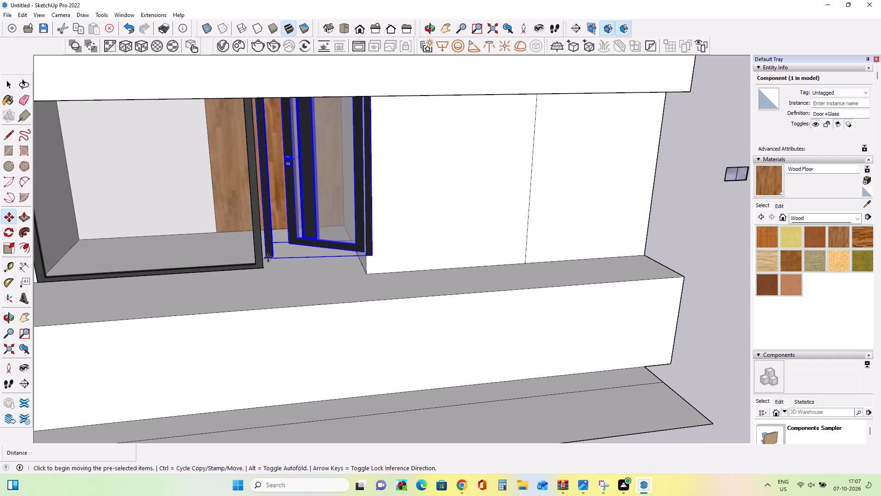
left_click(261, 270)
middle_click_drag(502, 226, 504, 249)
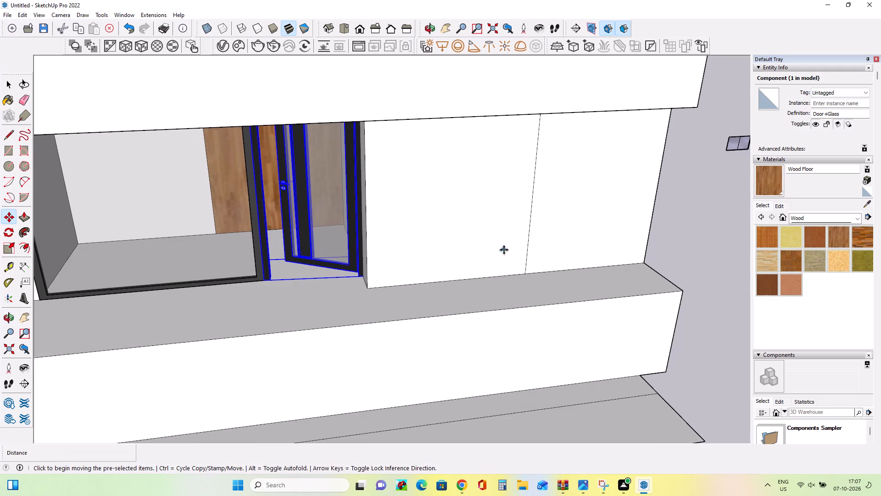
middle_click_drag(460, 257, 440, 205)
scroll(437, 188, "down", 5)
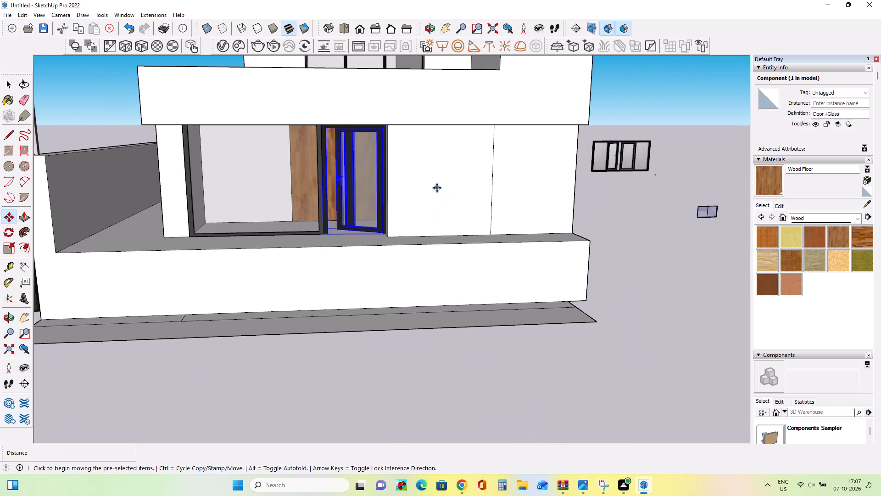
middle_click_drag(437, 188, 441, 227)
left_click(4, 87)
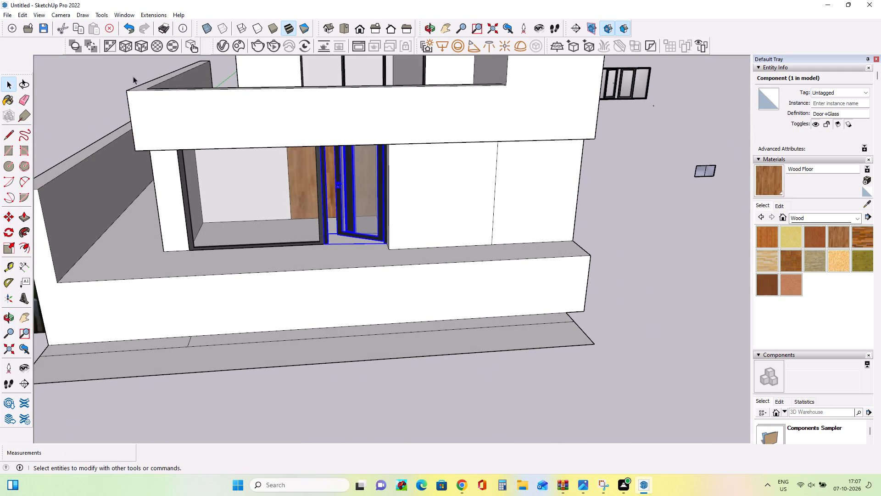
left_click(669, 205)
Compare the refitted entrance with the reference photo, examining its glazing, wood panel, door and stone wall up close.
middle_click_drag(620, 230, 619, 248)
middle_click_drag(618, 247, 607, 221)
scroll(607, 221, "down", 5)
middle_click_drag(601, 219, 561, 179)
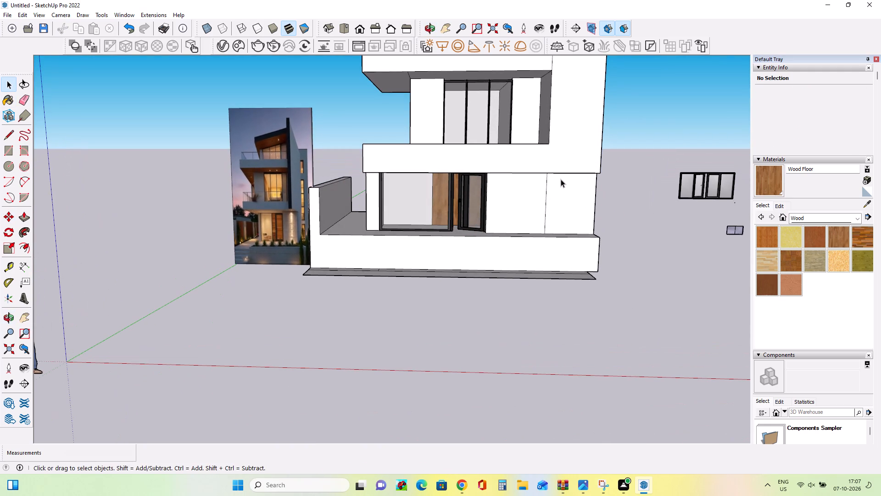
middle_click_drag(561, 179, 561, 196)
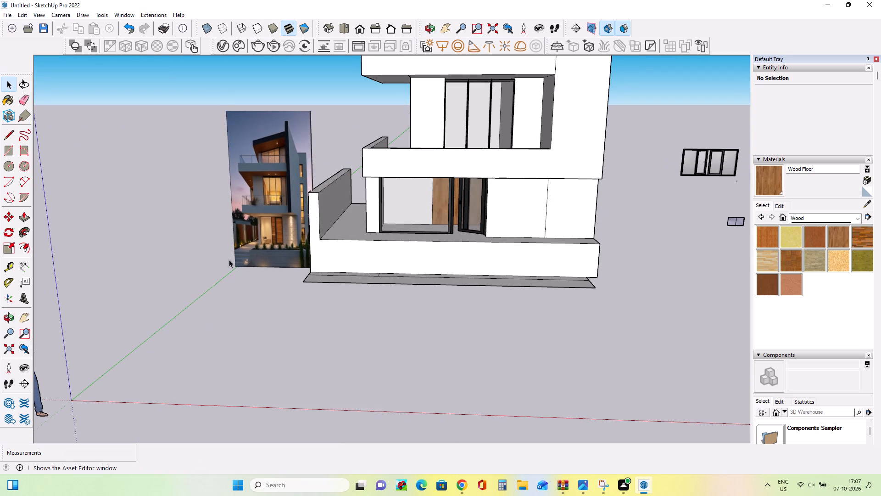
scroll(262, 234, "up", 20)
scroll(262, 234, "up", 1)
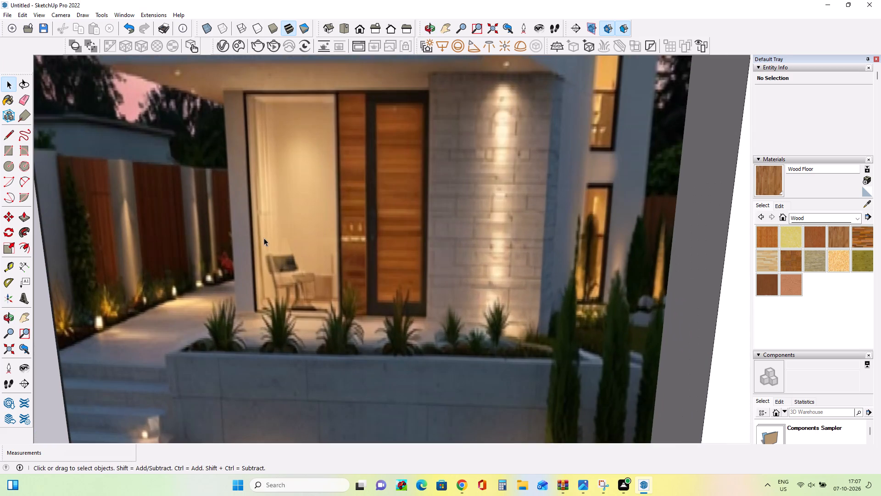
scroll(264, 238, "up", 3)
scroll(264, 238, "down", 2)
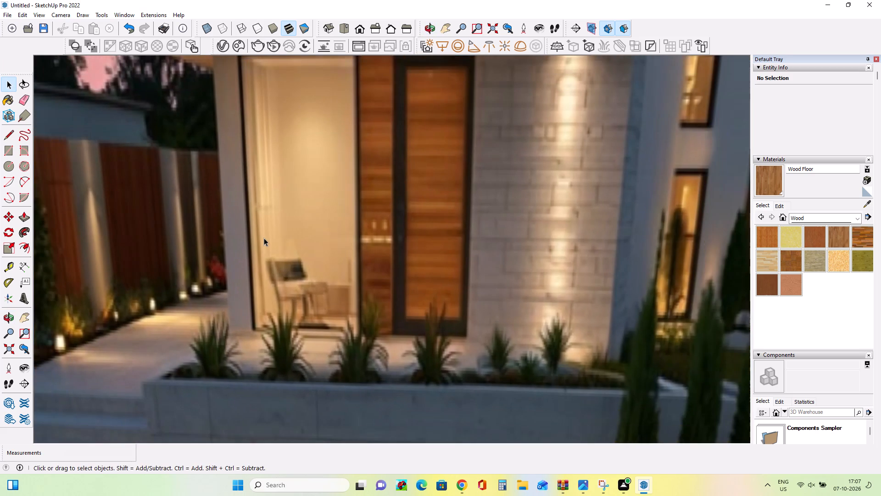
scroll(264, 238, "down", 2)
middle_click_drag(265, 242, 281, 260)
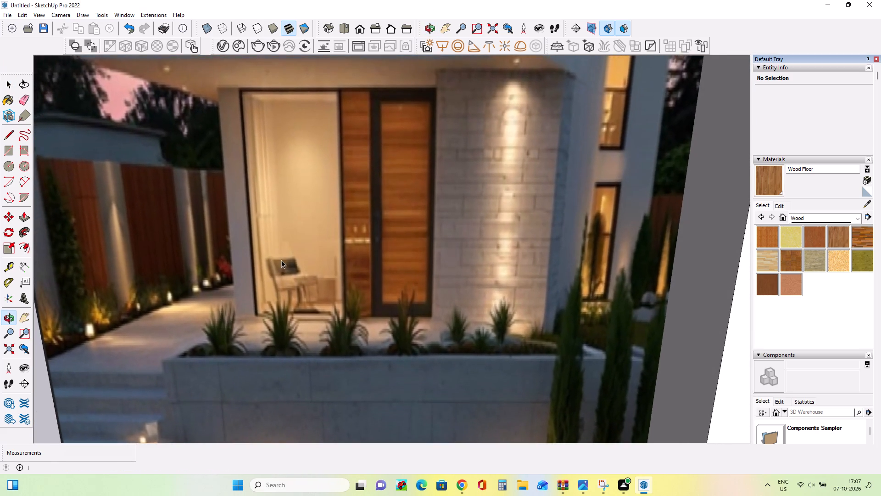
scroll(298, 264, "up", 8)
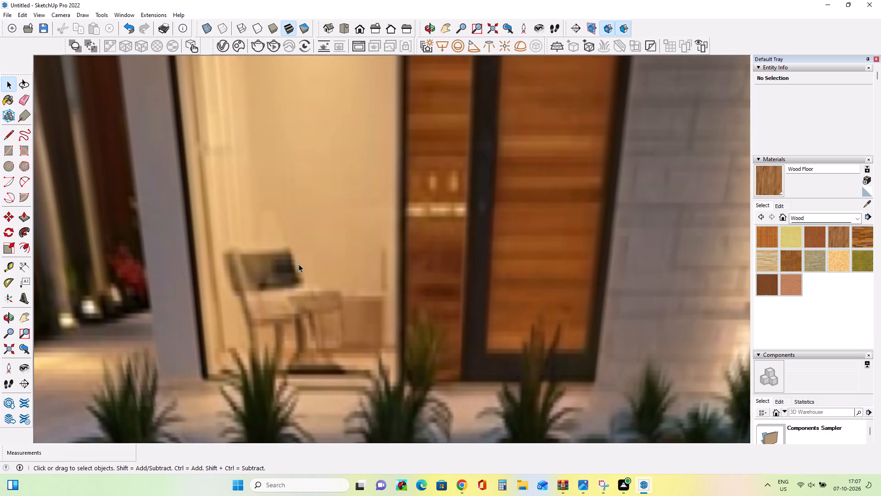
scroll(299, 264, "down", 15)
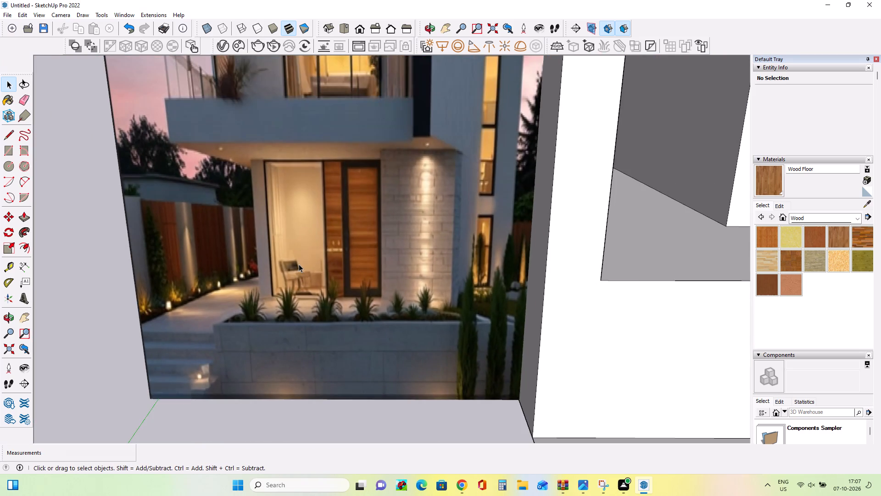
Switch to the reference photo in Photos and examine the ground-floor entrance's glazing, wood panel, door and stone wall.
scroll(299, 264, "up", 4)
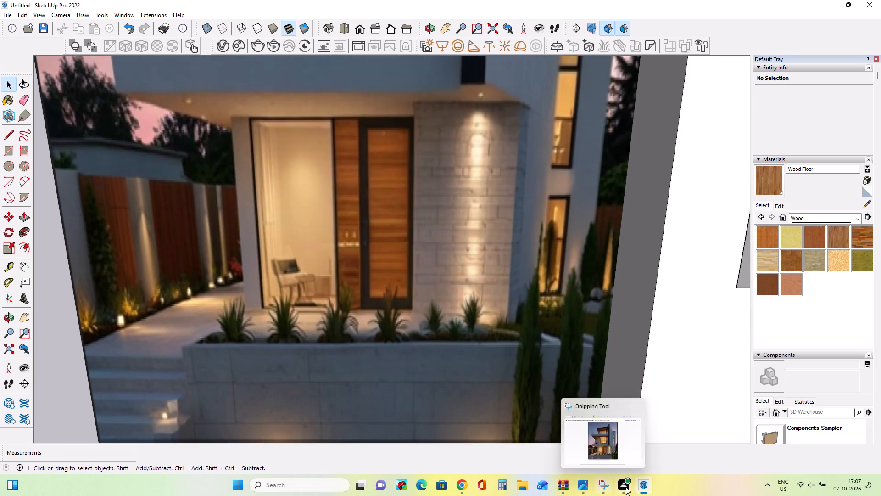
left_click(584, 486)
scroll(340, 258, "up", 6)
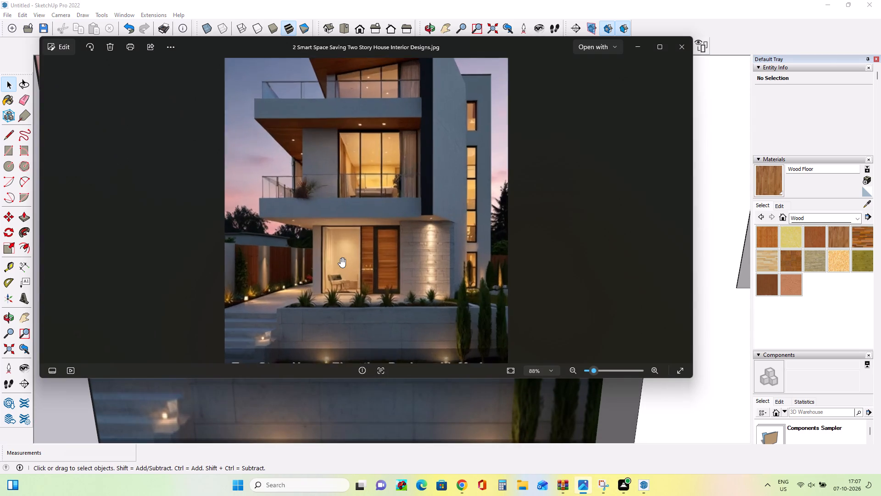
scroll(340, 258, "up", 9)
scroll(346, 277, "down", 2)
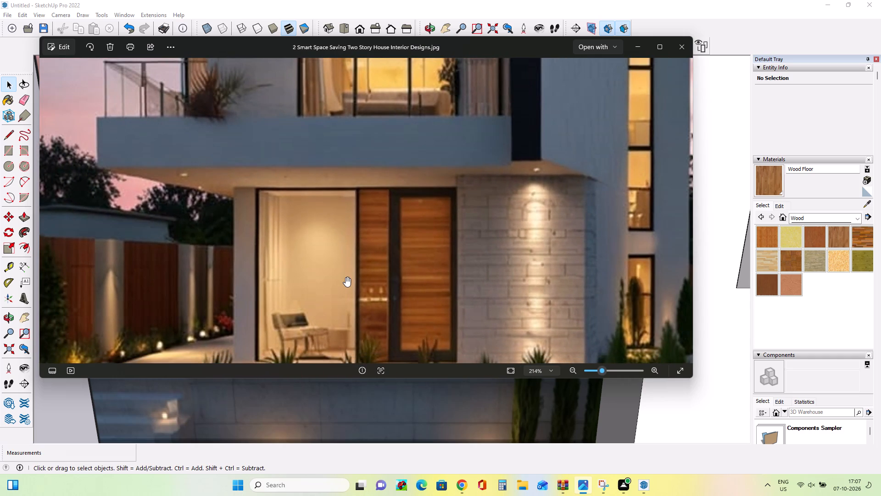
scroll(313, 344, "up", 4)
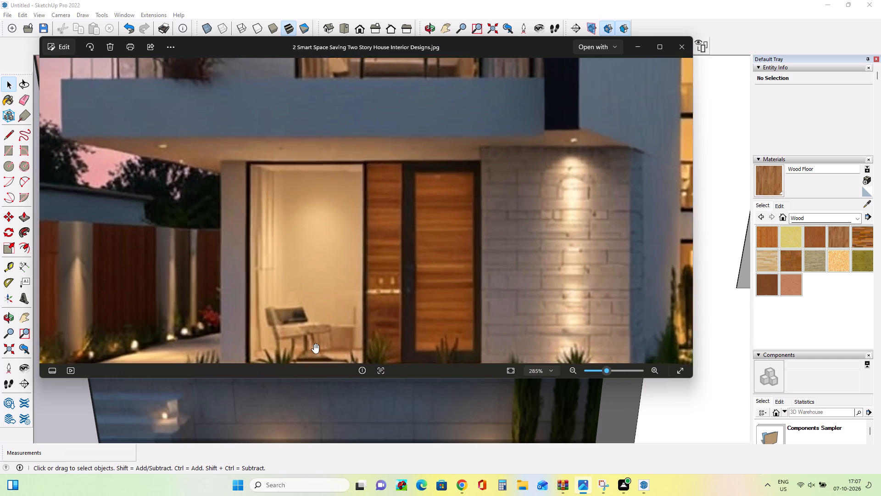
scroll(356, 328, "down", 3)
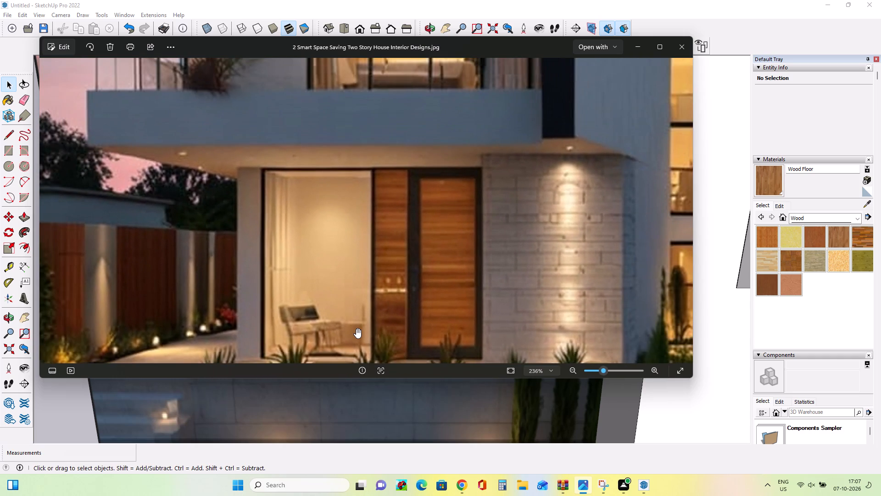
scroll(356, 328, "down", 2)
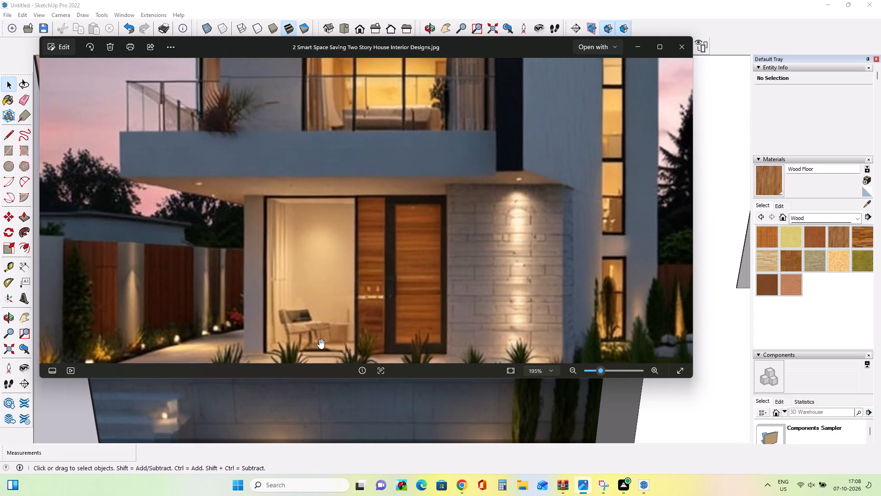
scroll(319, 339, "up", 8)
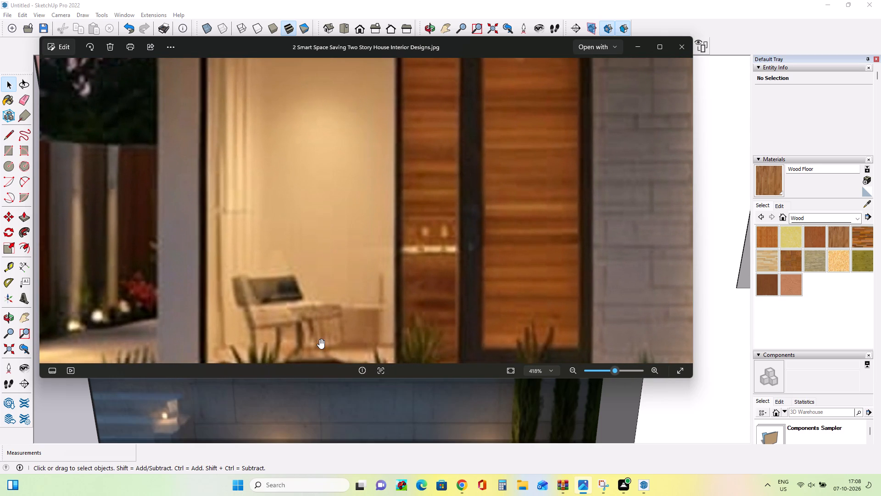
scroll(319, 339, "down", 3)
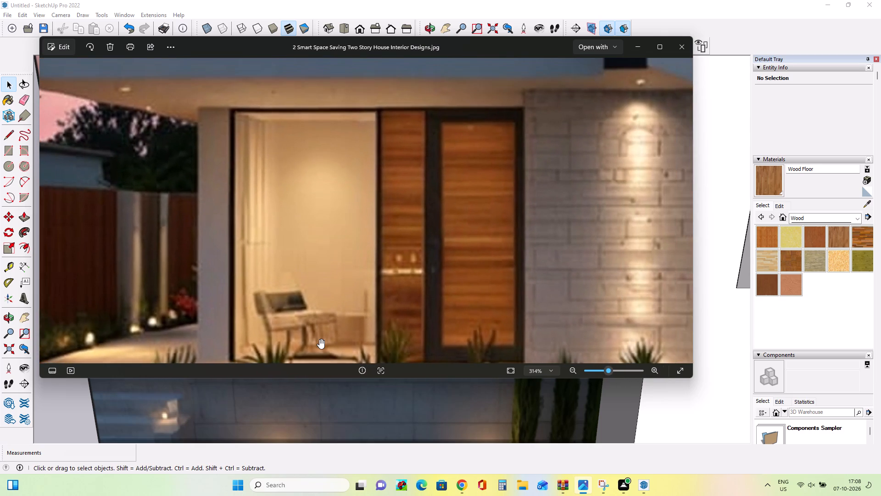
scroll(319, 339, "down", 19)
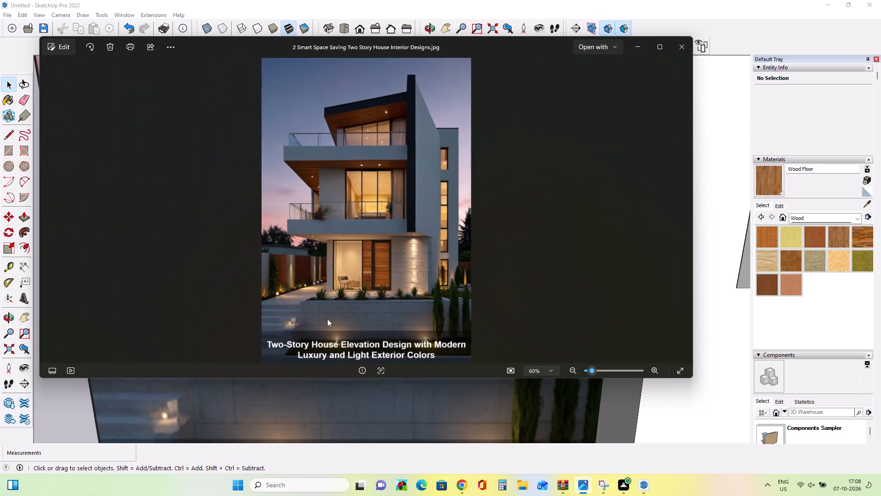
scroll(327, 319, "down", 2)
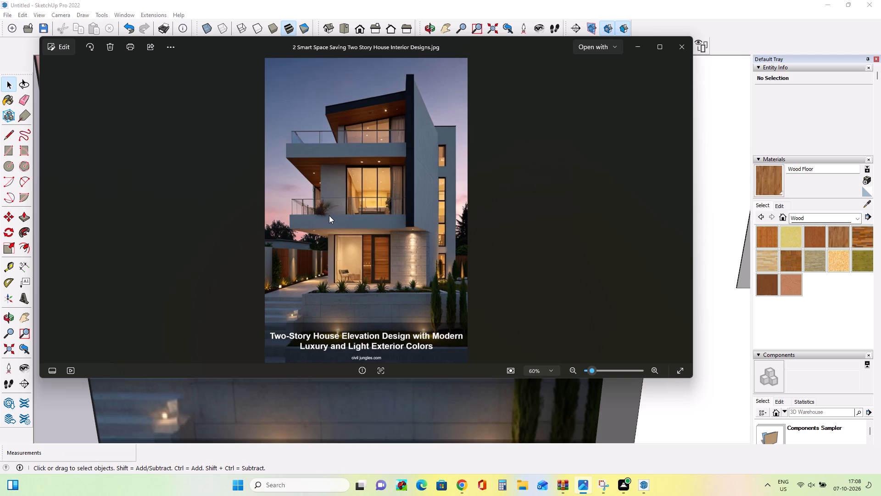
Study the photo's first-floor balcony and window, and return to SketchUp to recheck the entrance on the imported image.
middle_click_drag(378, 175, 388, 237)
scroll(313, 247, "up", 4)
scroll(339, 186, "up", 1)
scroll(339, 186, "down", 1)
scroll(339, 186, "up", 7)
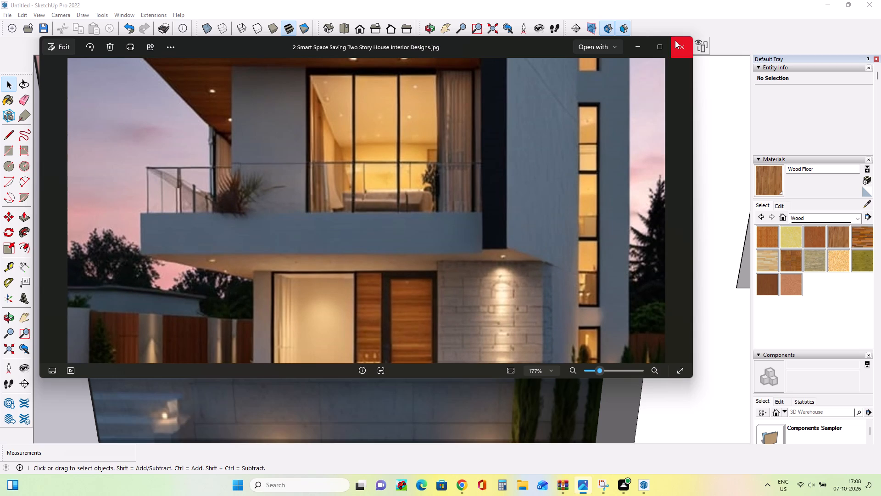
left_click(636, 43)
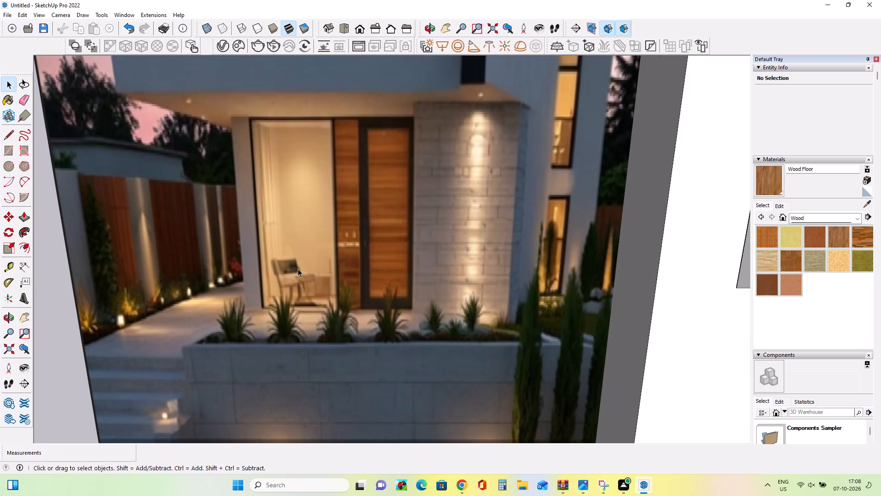
scroll(298, 269, "down", 3)
scroll(332, 263, "up", 3)
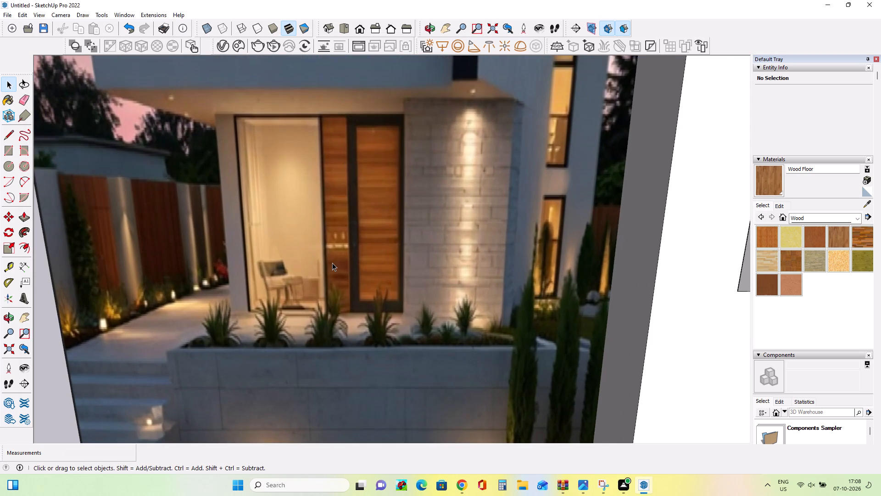
scroll(332, 263, "down", 15)
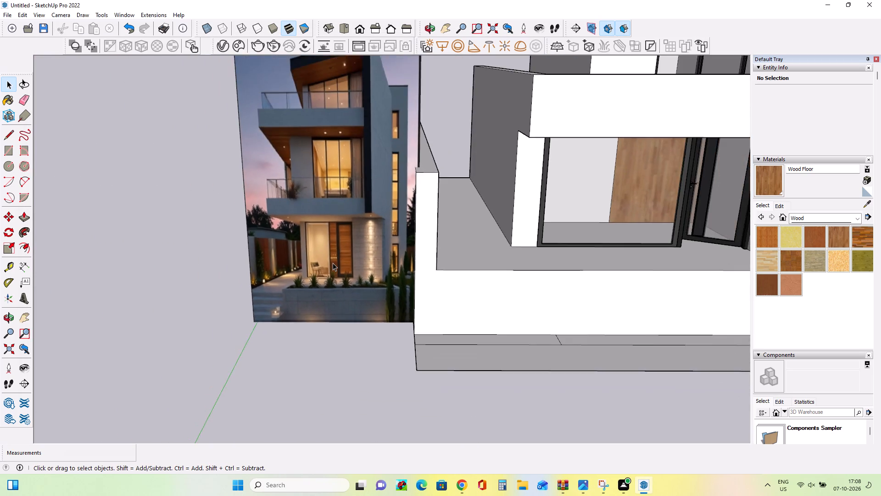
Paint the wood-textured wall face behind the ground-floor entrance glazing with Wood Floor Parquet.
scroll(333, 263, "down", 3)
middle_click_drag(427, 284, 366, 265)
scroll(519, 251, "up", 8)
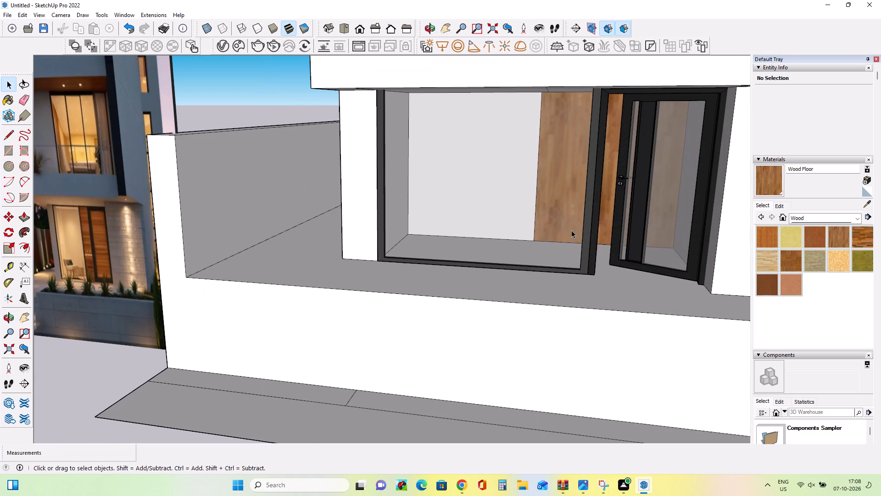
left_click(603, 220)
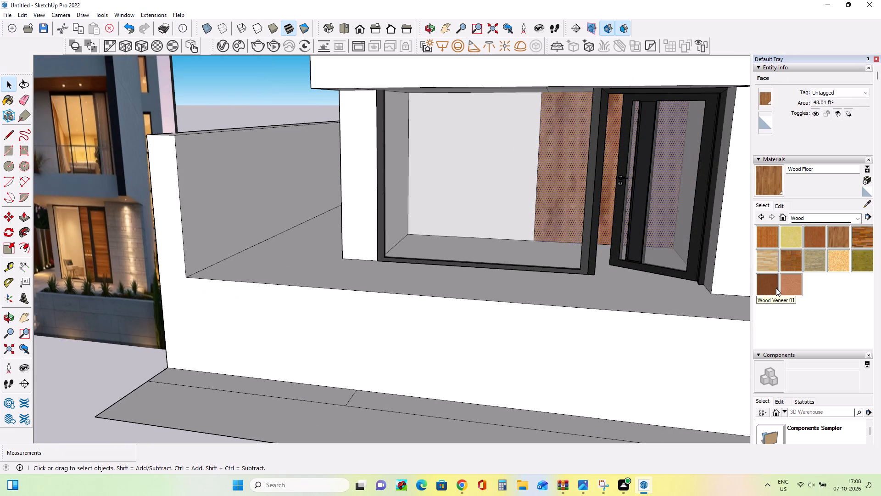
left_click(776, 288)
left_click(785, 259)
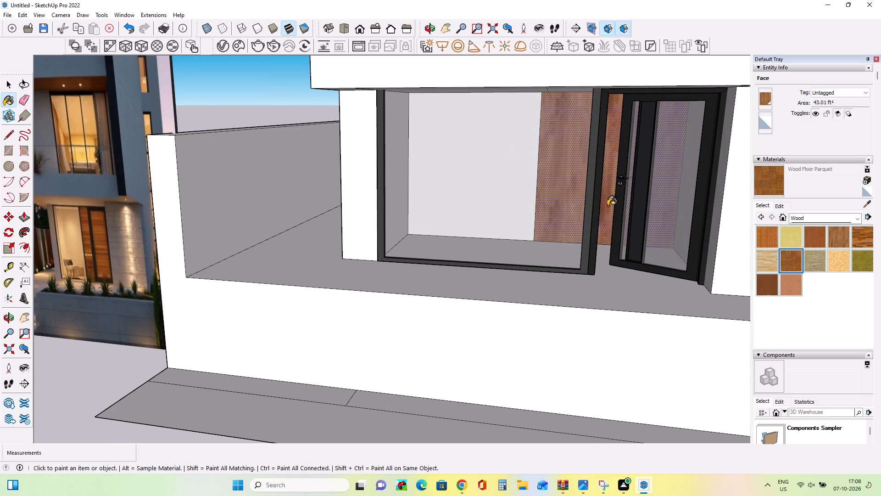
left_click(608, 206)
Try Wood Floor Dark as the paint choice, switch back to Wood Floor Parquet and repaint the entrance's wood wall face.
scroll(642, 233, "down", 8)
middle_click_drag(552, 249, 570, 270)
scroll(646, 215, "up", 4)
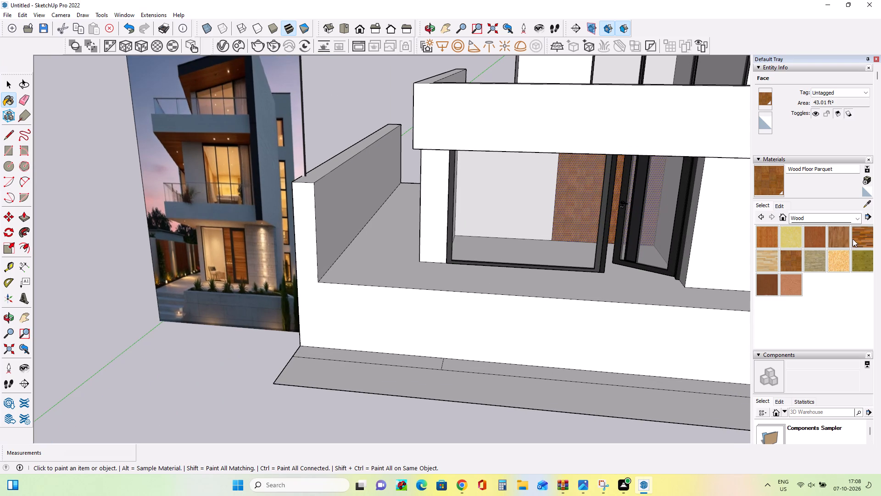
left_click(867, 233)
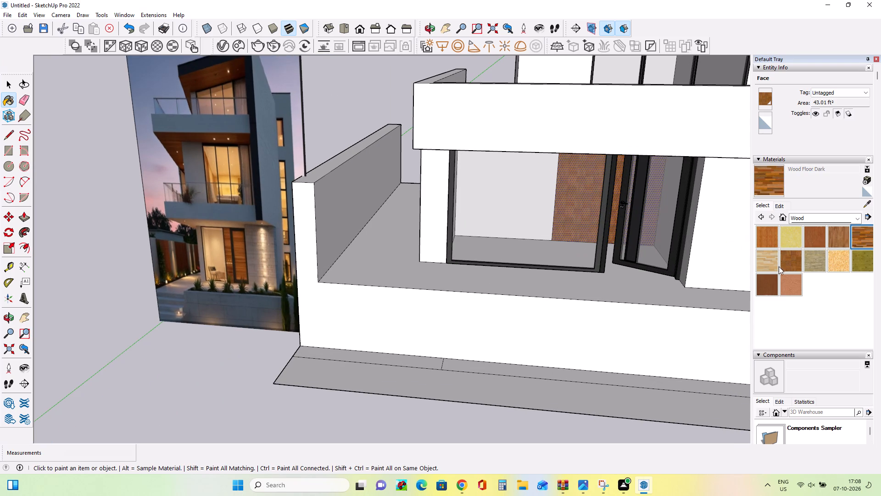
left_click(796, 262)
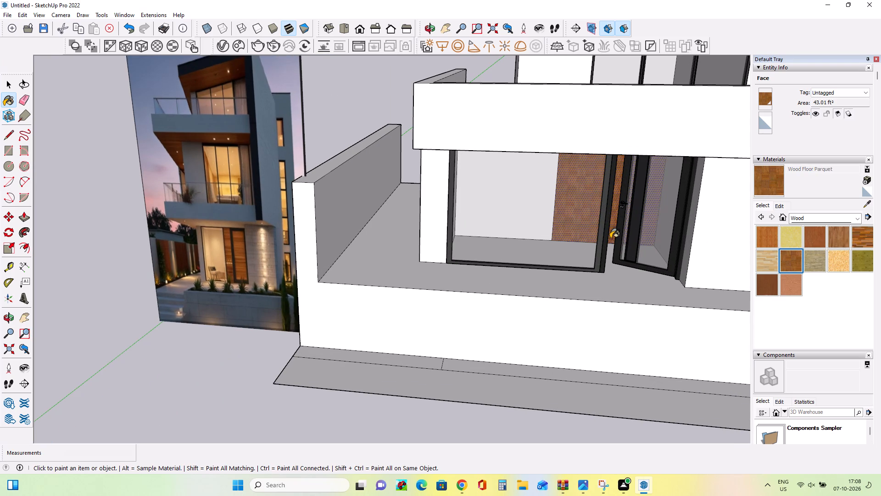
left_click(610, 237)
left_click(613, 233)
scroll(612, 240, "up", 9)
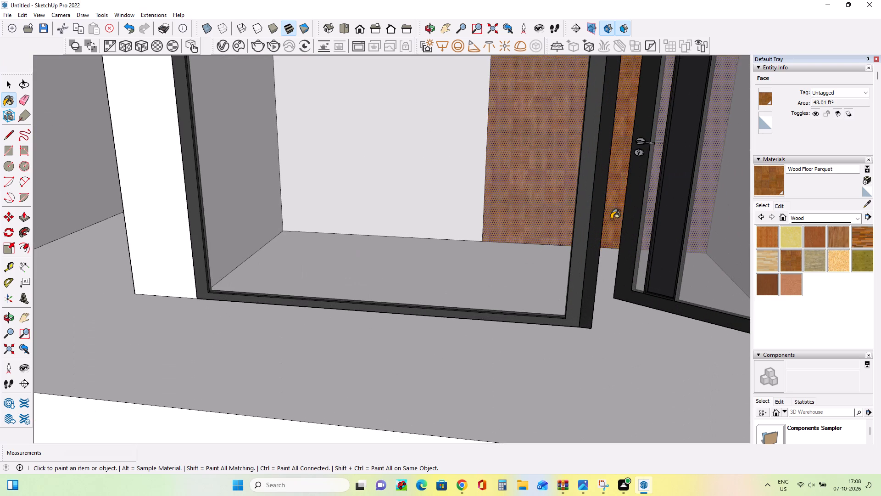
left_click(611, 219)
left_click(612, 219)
Paint the wood wall face behind the entrance with Wood Floor Dark.
left_click(856, 235)
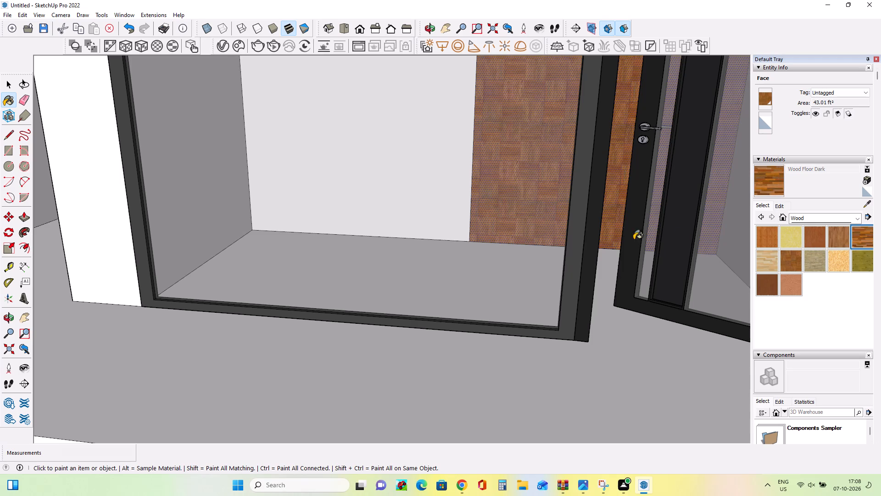
left_click(615, 233)
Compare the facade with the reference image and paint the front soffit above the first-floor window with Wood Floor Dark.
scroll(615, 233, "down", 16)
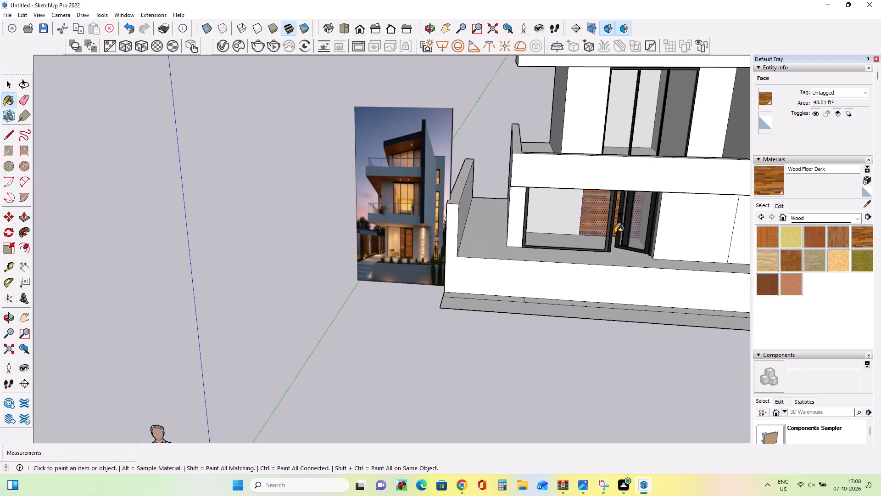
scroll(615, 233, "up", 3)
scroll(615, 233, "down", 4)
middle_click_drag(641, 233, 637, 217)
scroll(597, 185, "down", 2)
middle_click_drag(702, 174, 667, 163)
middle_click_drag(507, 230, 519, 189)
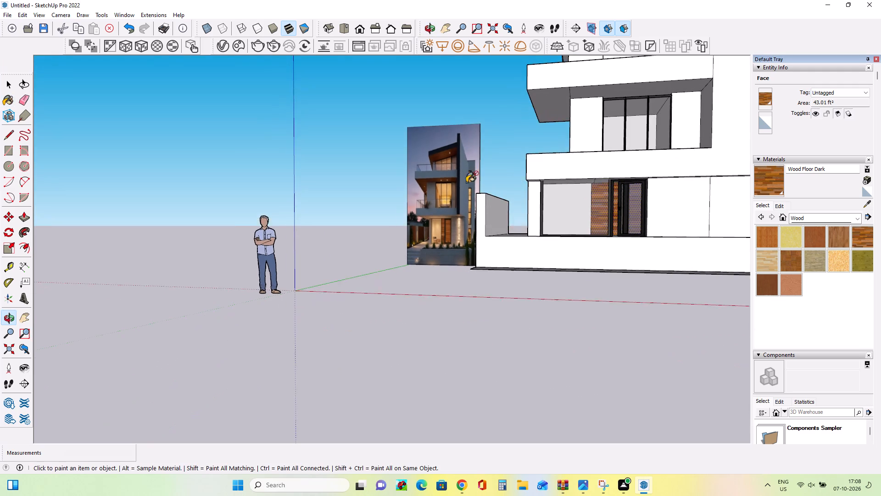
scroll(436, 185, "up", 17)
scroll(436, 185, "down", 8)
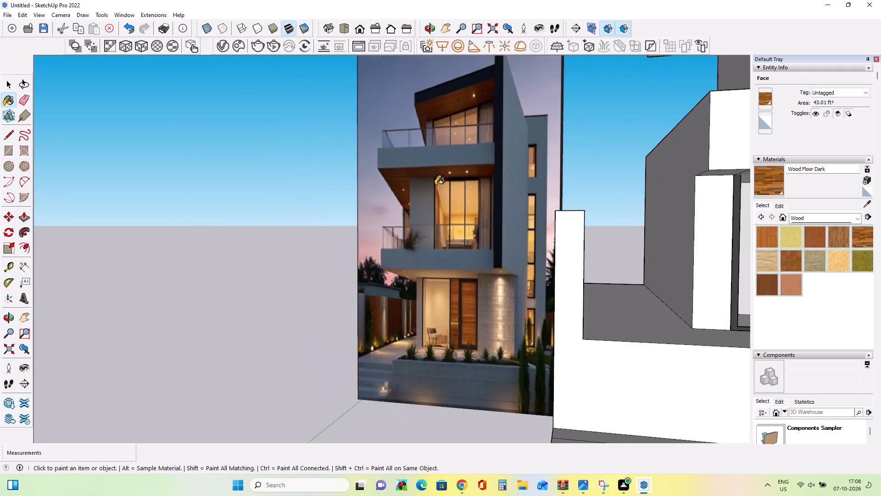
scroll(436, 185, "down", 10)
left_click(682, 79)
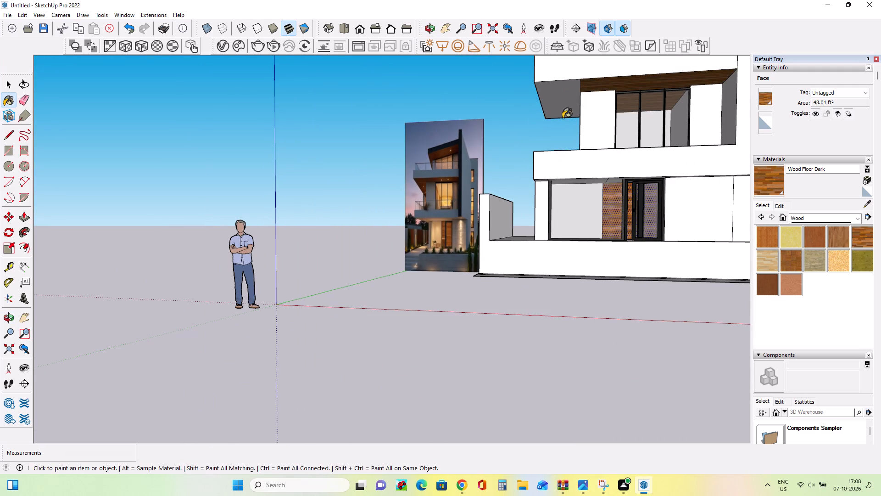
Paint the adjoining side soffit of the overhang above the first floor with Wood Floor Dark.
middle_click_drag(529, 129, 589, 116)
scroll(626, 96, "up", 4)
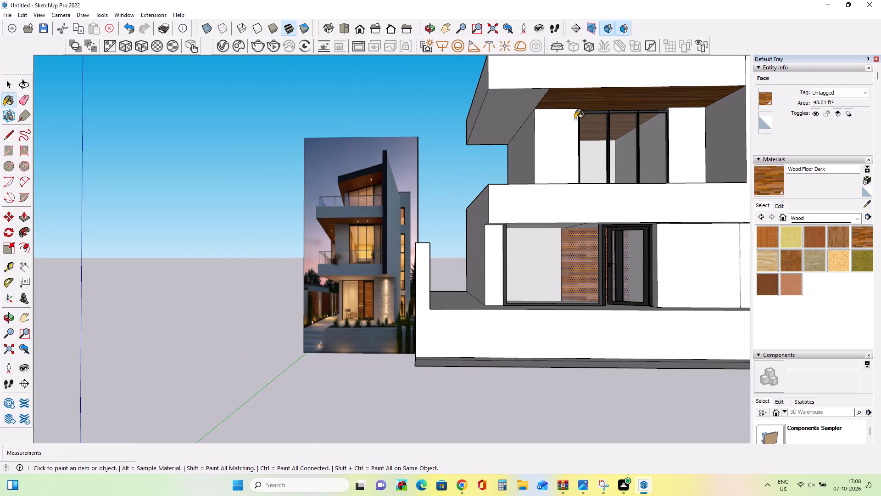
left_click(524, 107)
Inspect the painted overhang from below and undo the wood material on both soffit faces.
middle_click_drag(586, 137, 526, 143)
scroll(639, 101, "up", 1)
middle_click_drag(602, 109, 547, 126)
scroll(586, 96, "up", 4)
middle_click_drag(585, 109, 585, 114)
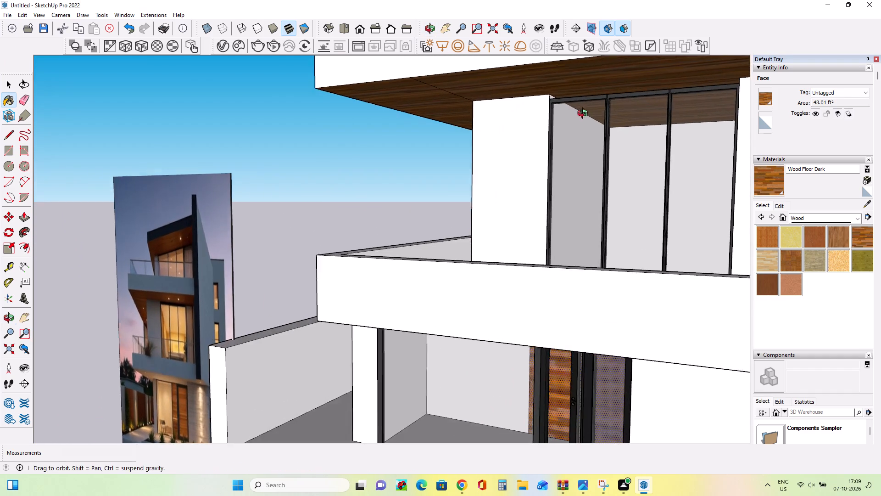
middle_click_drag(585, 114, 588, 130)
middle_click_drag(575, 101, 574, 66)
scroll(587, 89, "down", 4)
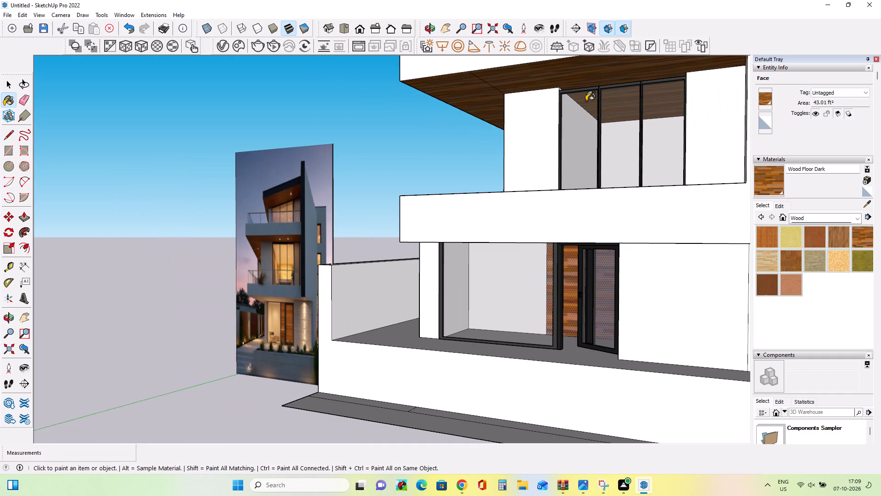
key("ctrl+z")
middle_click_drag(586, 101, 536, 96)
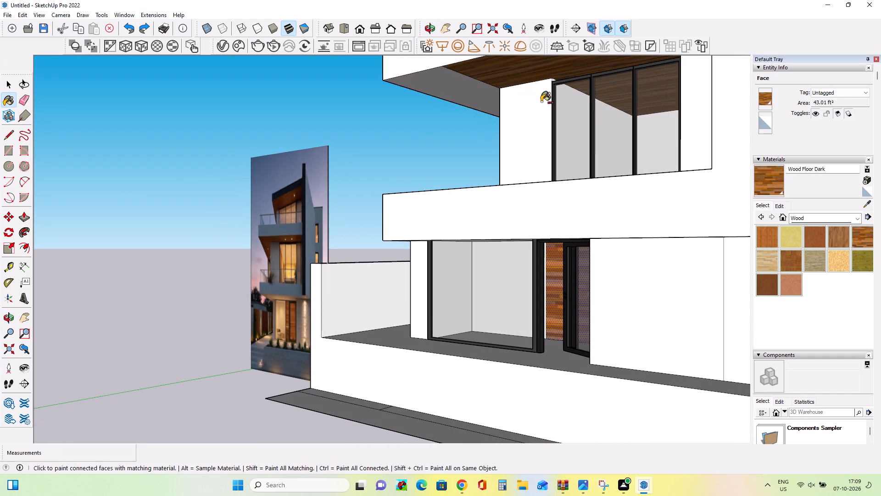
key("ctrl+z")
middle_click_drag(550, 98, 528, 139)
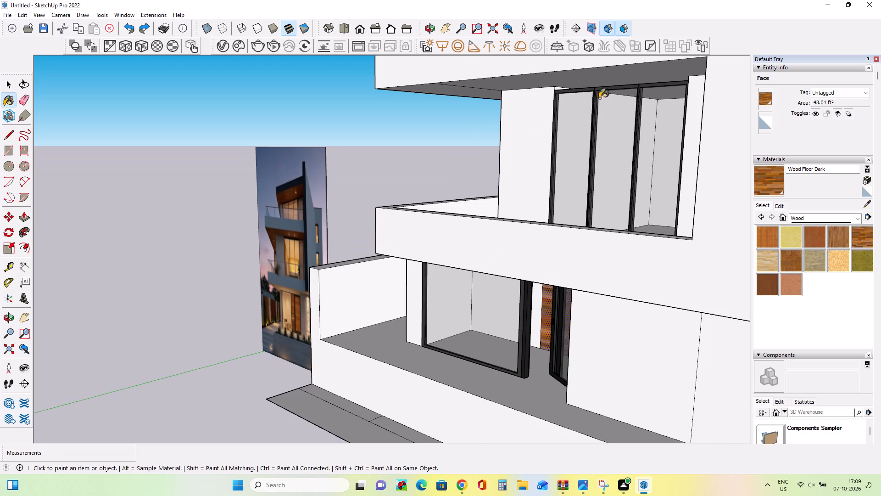
Scale the first-floor window frame vertically by about 1.02 so its top meets the soffit.
middle_click_drag(603, 100, 607, 119)
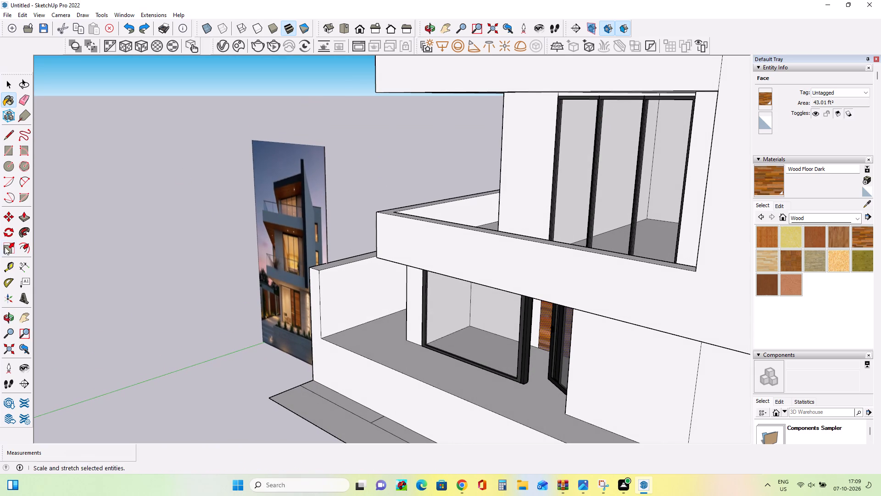
left_click(10, 84)
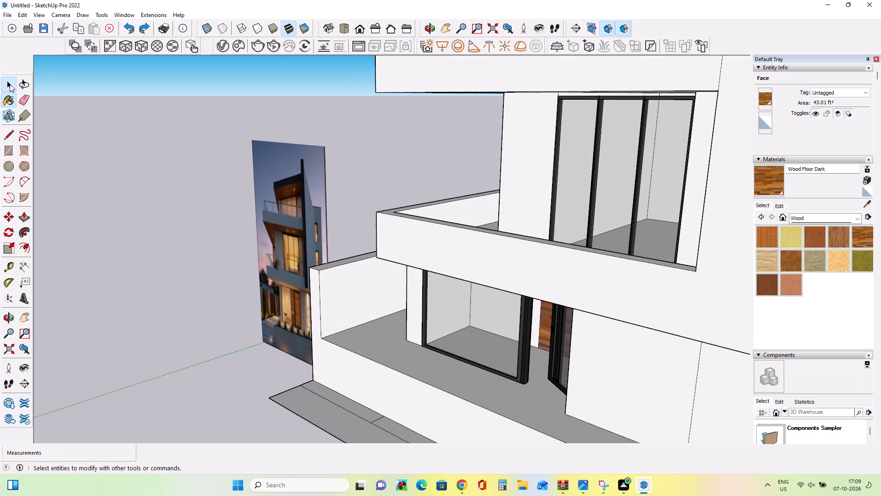
left_click(613, 182)
middle_click_drag(698, 174, 652, 169)
scroll(611, 105, "up", 4)
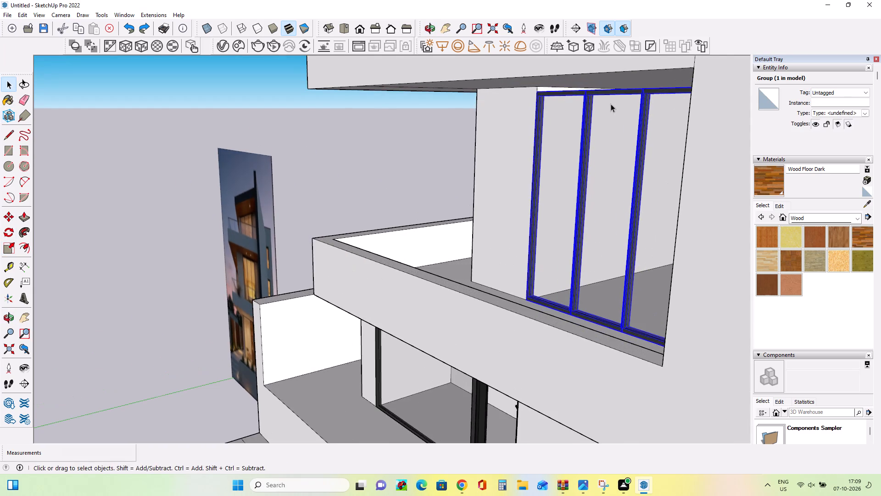
middle_click_drag(610, 118, 608, 113)
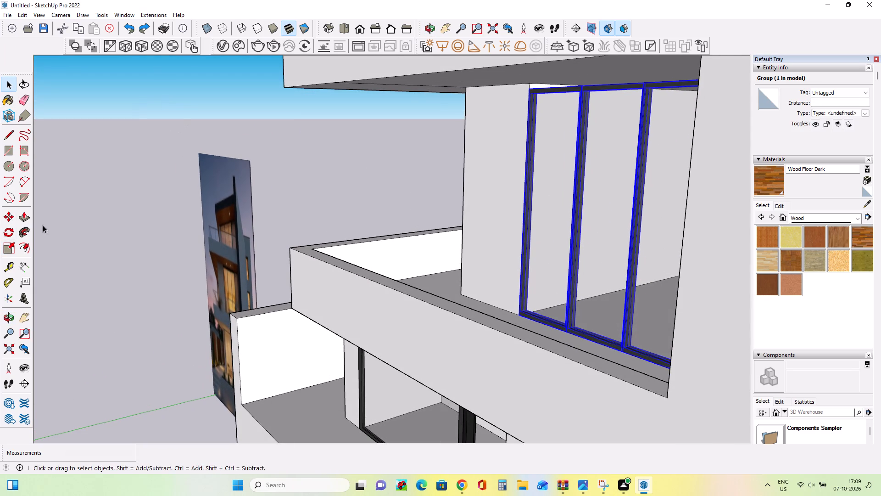
left_click(10, 249)
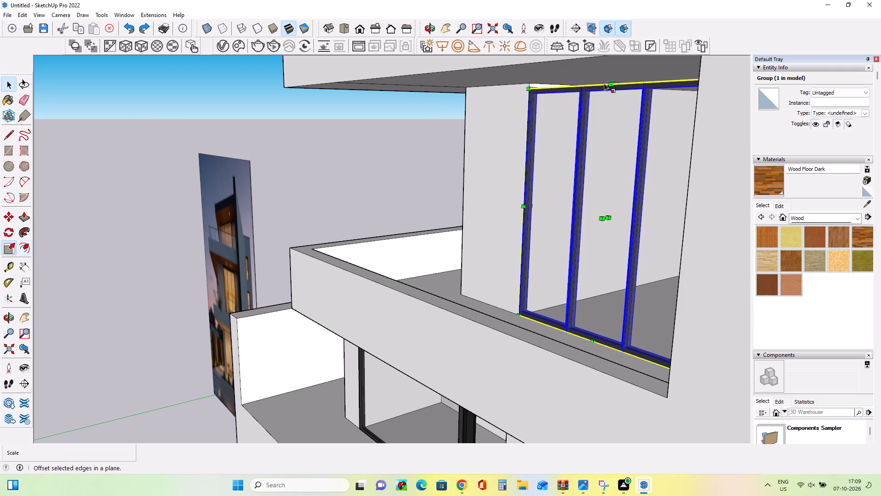
middle_click_drag(604, 87, 602, 102)
left_click(613, 97)
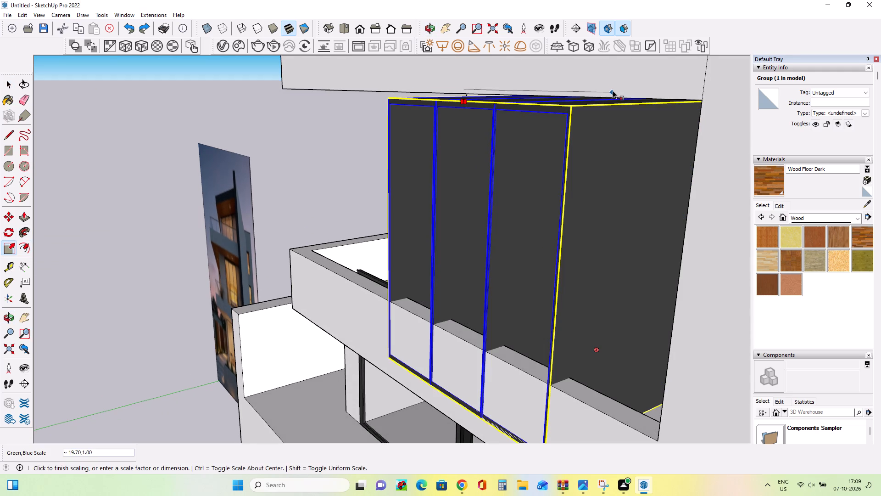
key("Escape")
scroll(618, 94, "up", 5)
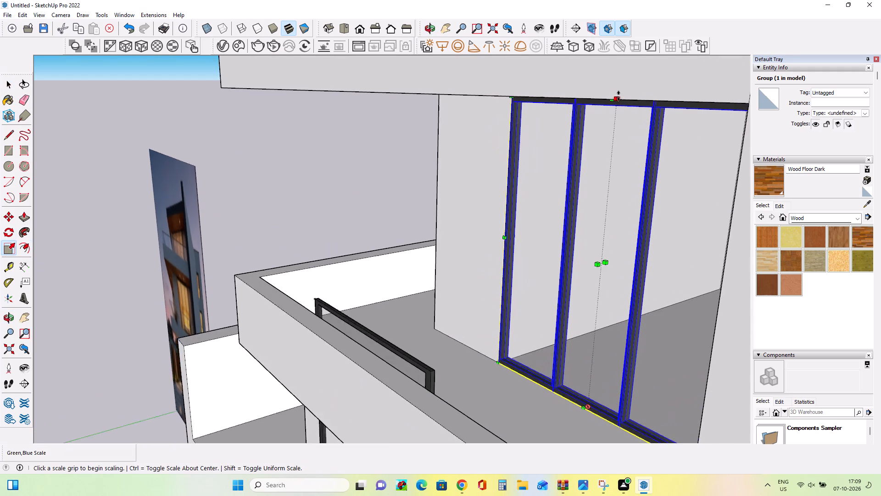
scroll(619, 96, "up", 8)
middle_click_drag(613, 122, 607, 111)
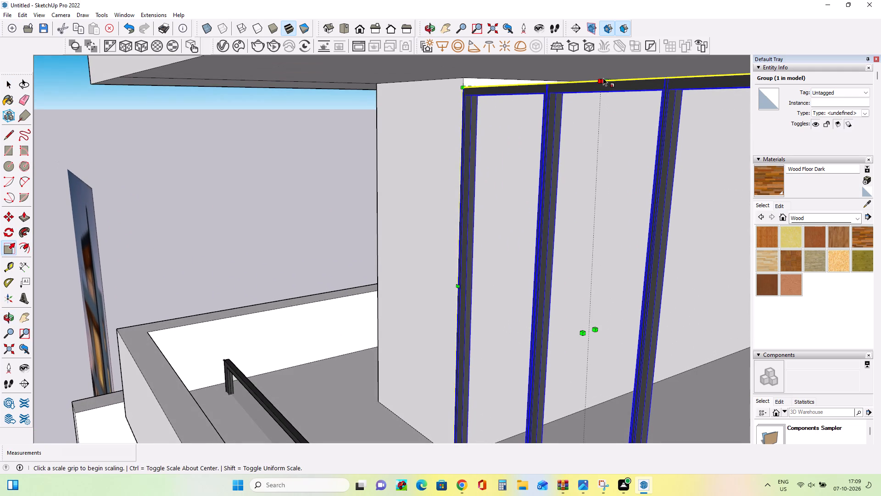
left_click(606, 77)
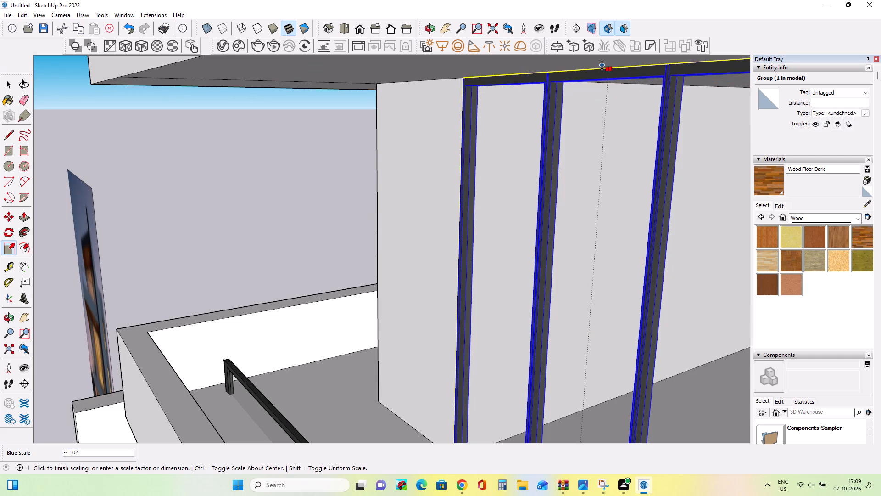
left_click(602, 65)
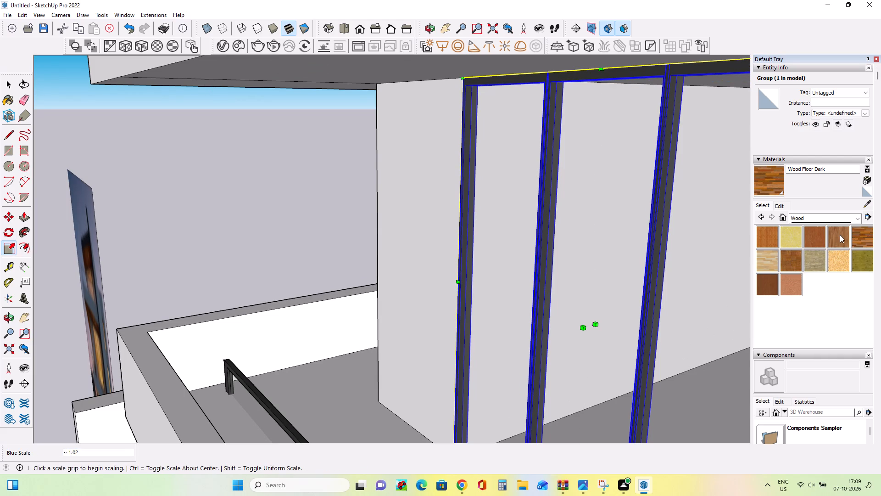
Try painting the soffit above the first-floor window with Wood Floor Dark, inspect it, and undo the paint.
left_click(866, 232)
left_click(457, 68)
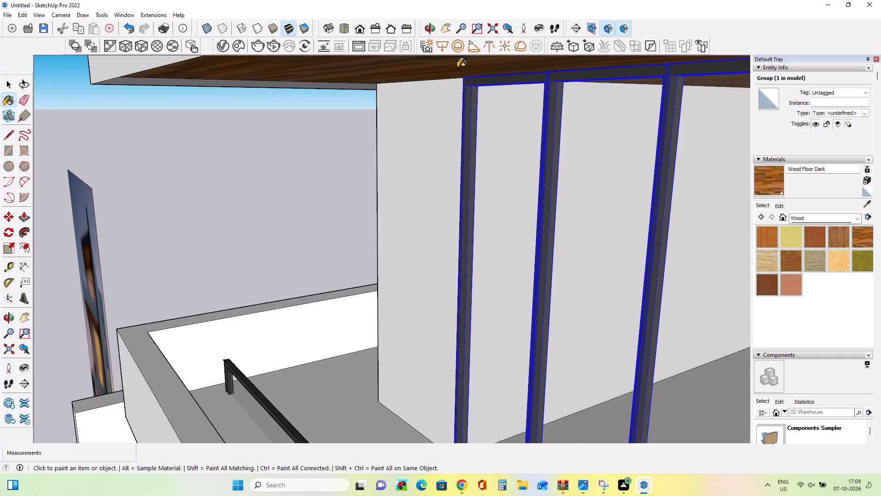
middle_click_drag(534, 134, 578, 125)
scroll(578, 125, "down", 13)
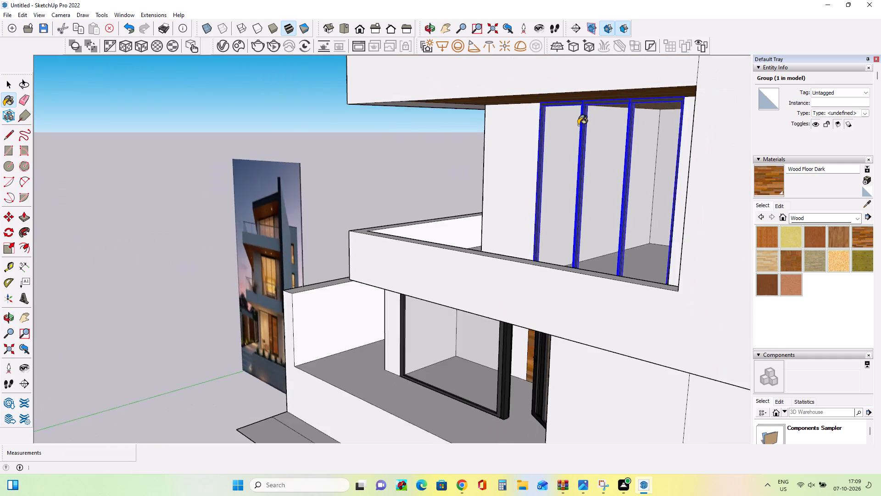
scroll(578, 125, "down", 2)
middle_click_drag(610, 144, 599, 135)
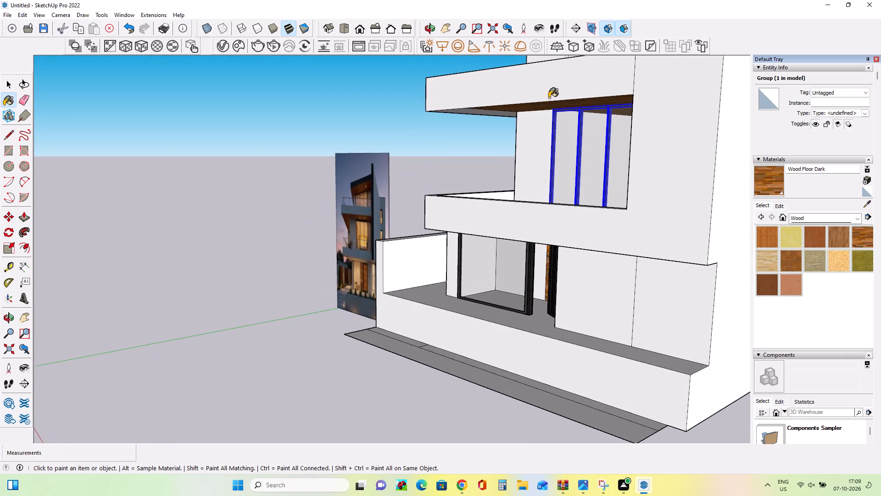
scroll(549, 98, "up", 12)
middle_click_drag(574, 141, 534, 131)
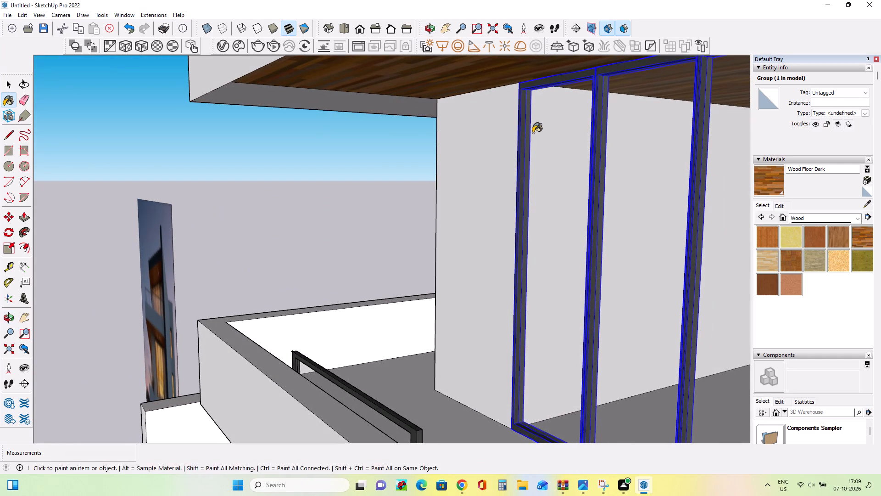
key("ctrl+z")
Draw a 15' 5 5/8" line along the top of the first-floor front wall, from corner to corner, where it meets the soffit.
left_click(11, 132)
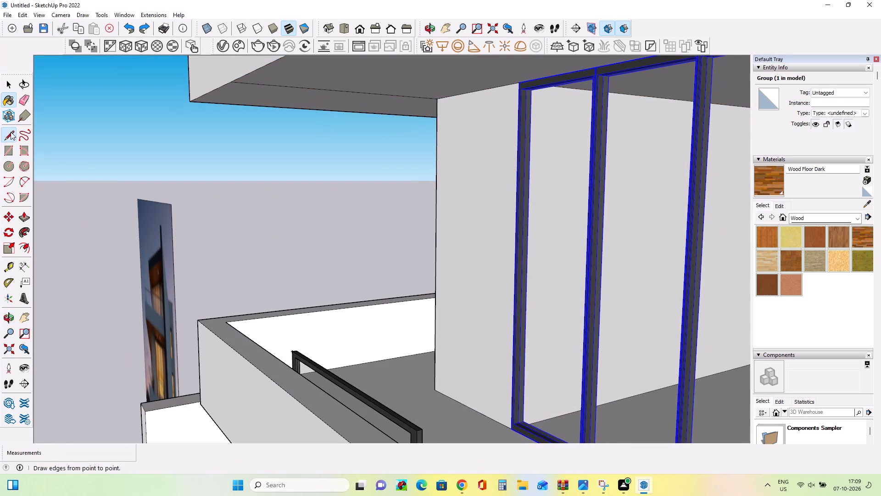
left_click(436, 99)
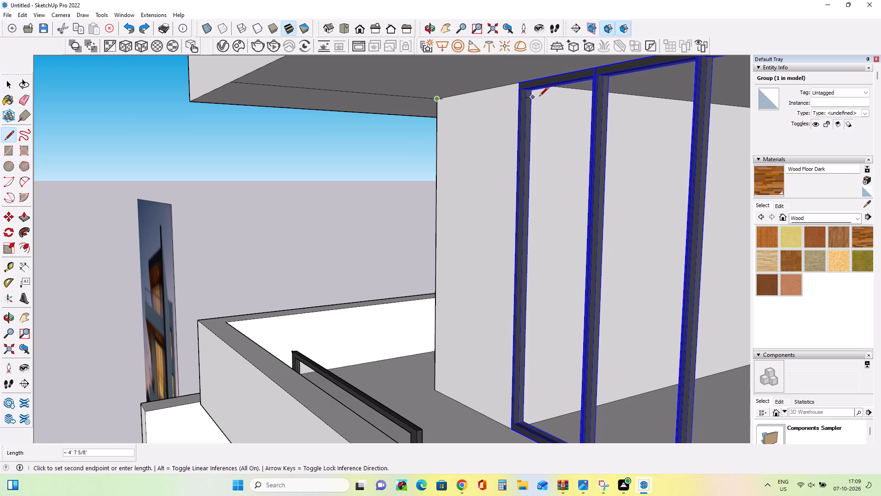
scroll(540, 97, "down", 8)
middle_click_drag(561, 98, 716, 74)
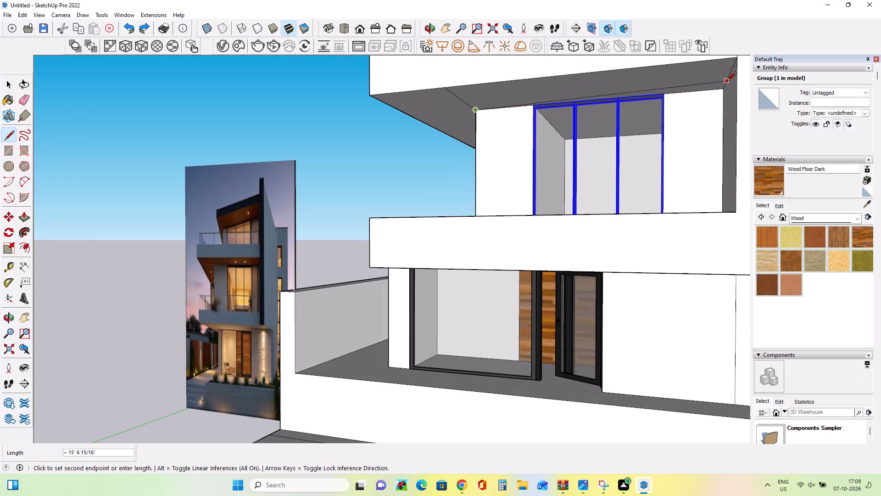
left_click(726, 87)
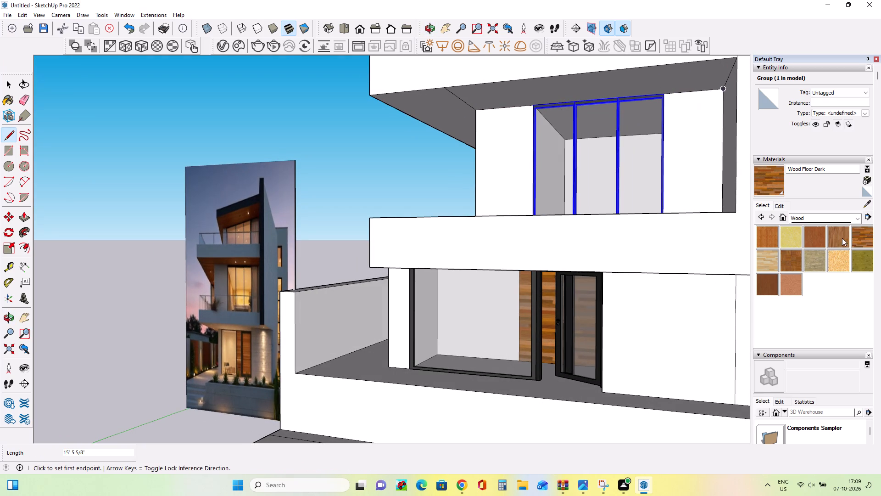
Paint the front soffit and the adjoining side soffit above the first floor with Wood Floor Dark.
left_click(867, 237)
left_click(599, 81)
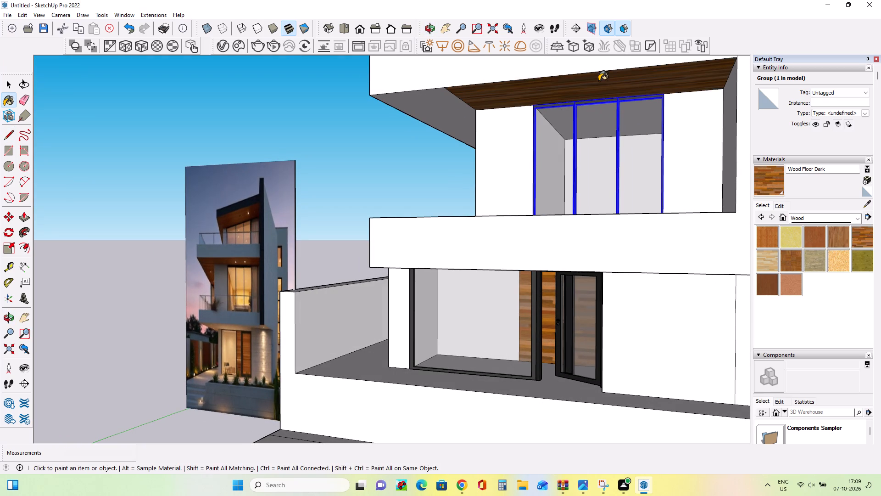
middle_click_drag(570, 129, 680, 117)
left_click(458, 111)
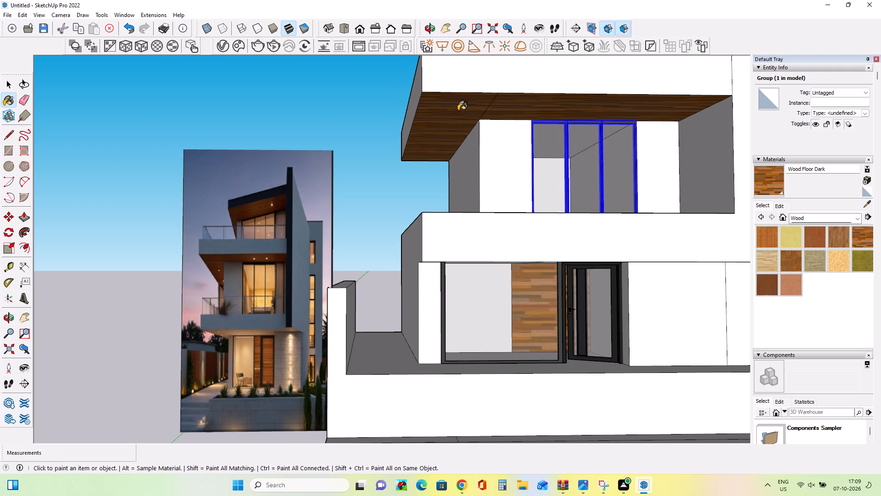
Paint the underside of the sloping roof above the top floor with Wood Floor Dark.
middle_click_drag(524, 147, 561, 98)
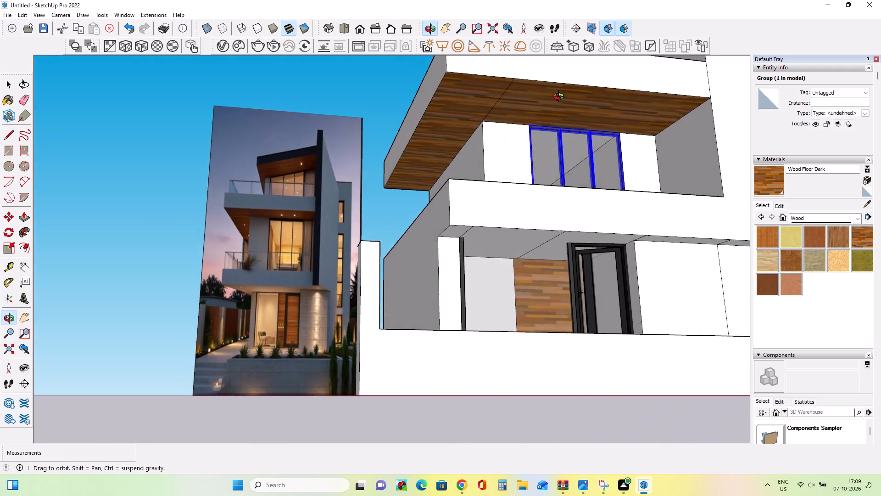
middle_click_drag(561, 98, 562, 75)
middle_click_drag(540, 181, 497, 207)
scroll(577, 122, "down", 6)
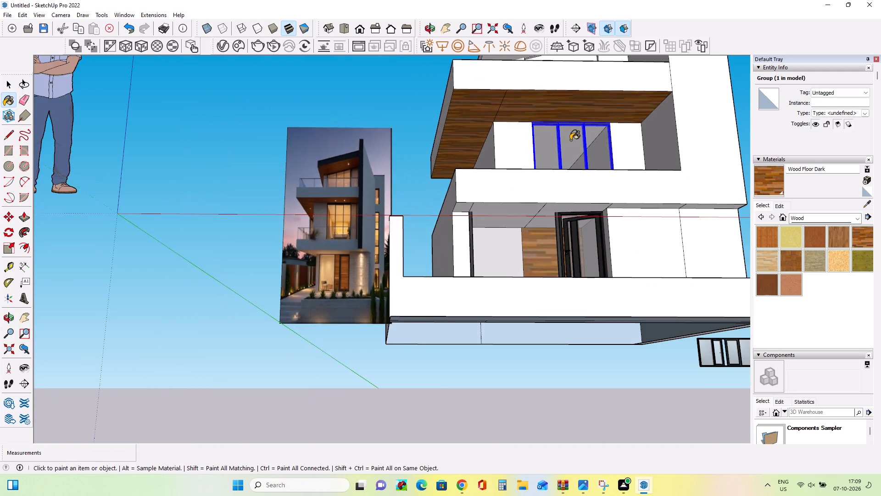
scroll(570, 140, "down", 3)
scroll(578, 85, "up", 8)
left_click(565, 74)
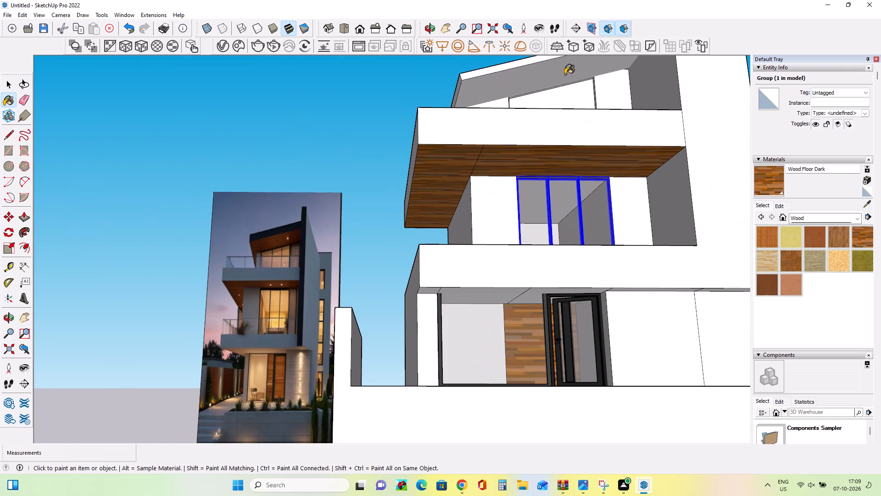
Examine the facade and its wood undersides beside the reference image, clearing the window selection.
middle_click_drag(527, 125, 597, 151)
middle_click_drag(535, 126, 514, 130)
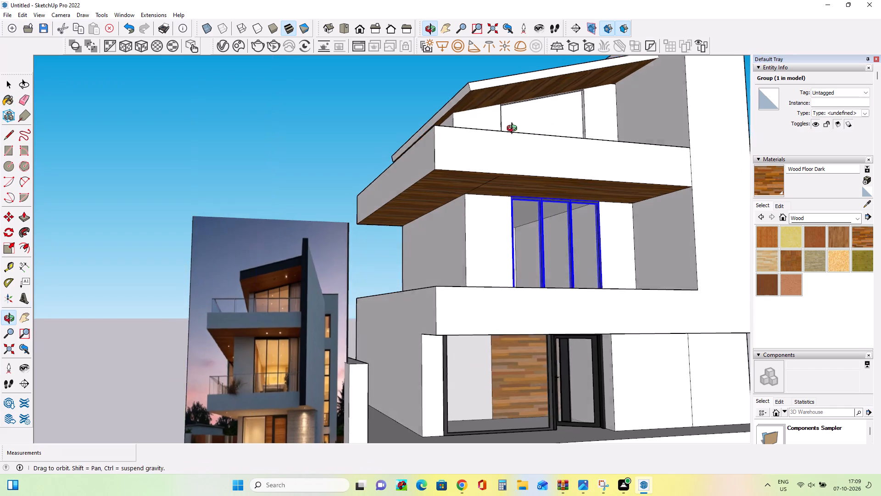
middle_click_drag(514, 130, 437, 152)
scroll(443, 144, "up", 1)
scroll(495, 91, "up", 2)
scroll(495, 91, "down", 4)
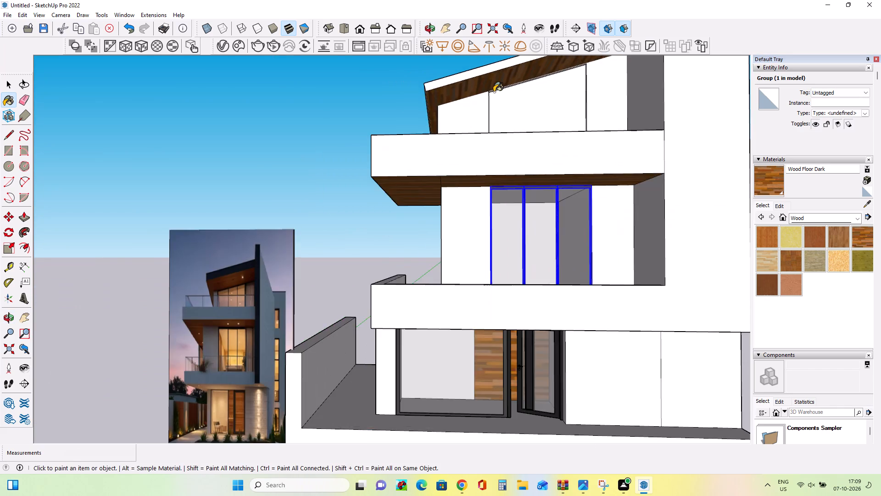
scroll(494, 92, "down", 2)
middle_click_drag(596, 197, 556, 221)
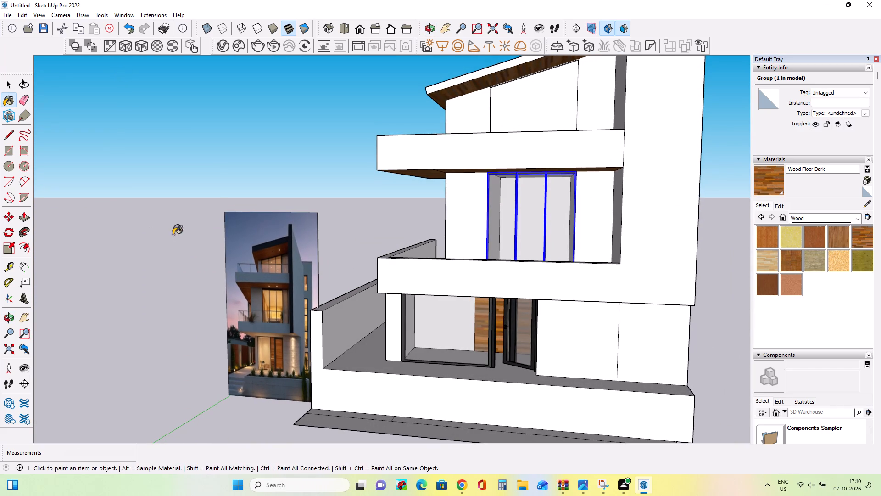
left_click(10, 86)
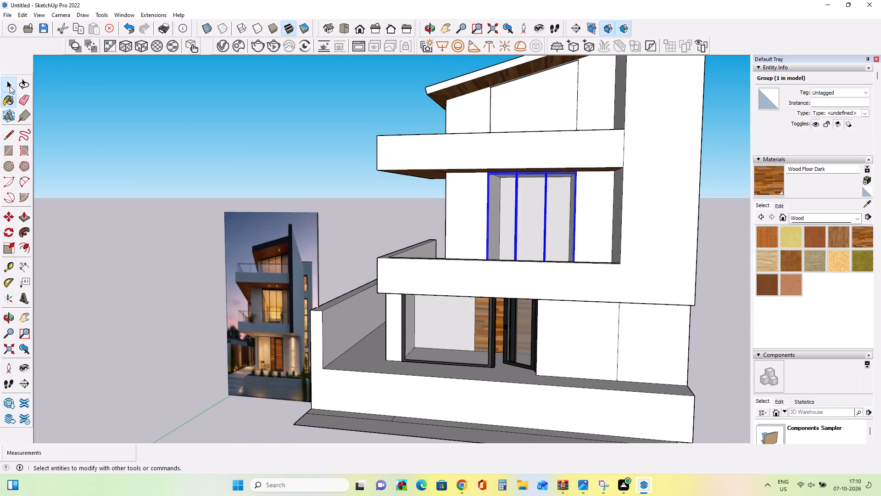
left_click(217, 158)
middle_click_drag(546, 276, 584, 287)
scroll(555, 212, "up", 2)
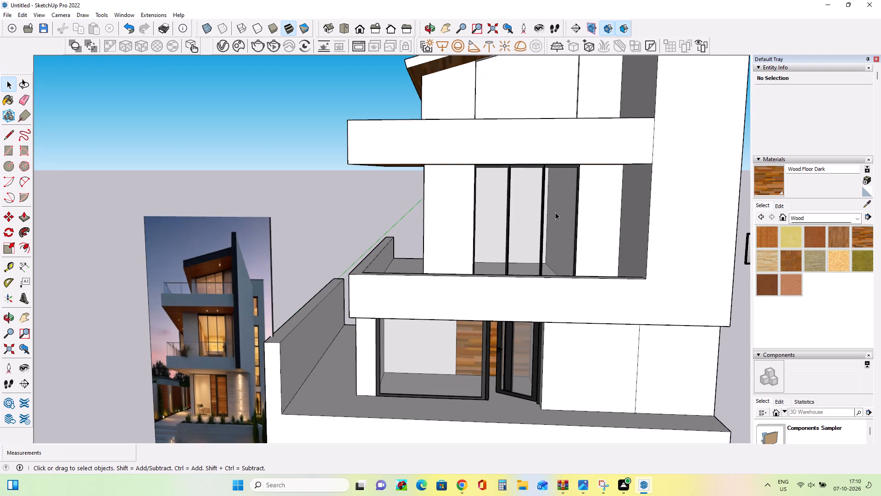
middle_click_drag(534, 271, 540, 286)
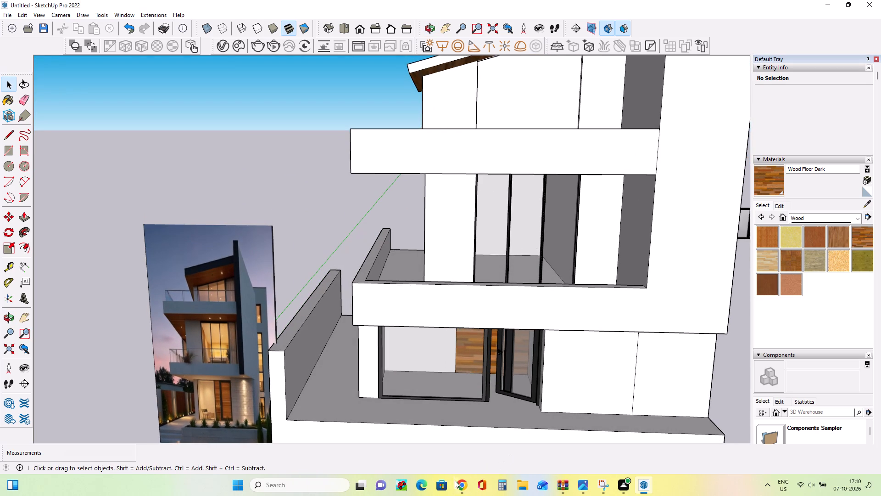
Switch to Chrome and search 3D Warehouse for "glass grill".
left_click(459, 483)
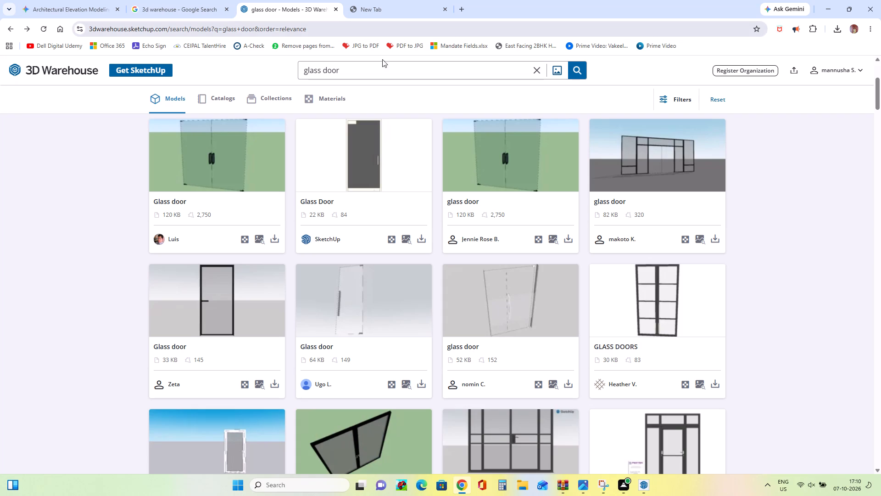
left_click(380, 71)
key("BackSpace")
key("BackSpace")
key("BackSpace")
key("BackSpace")
key("BackSpace")
key("BackSpace")
key("BackSpace")
key("BackSpace")
key("BackSpace")
key("BackSpace")
key("BackSpace")
key("BackSpace")
key("BackSpace")
key("BackSpace")
key("BackSpace")
key("BackSpace")
key("BackSpace")
key("BackSpace")
scroll(380, 71, "up", 1)
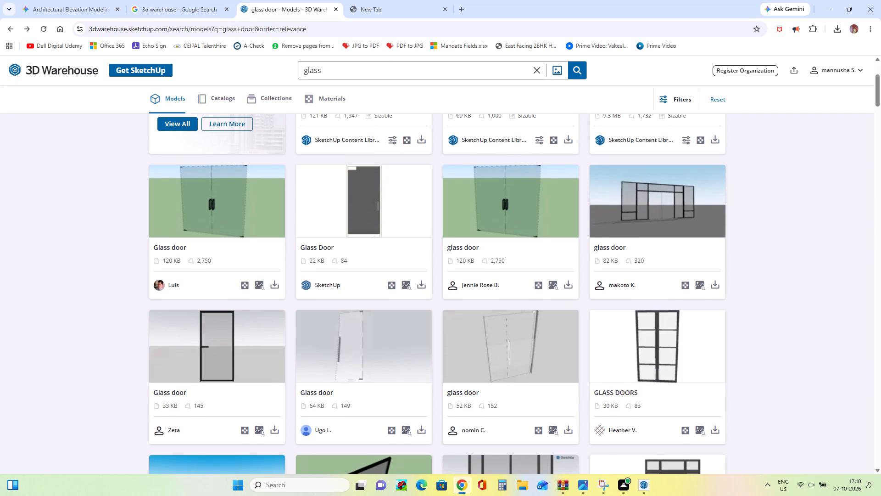
type("glass")
key("space")
type("grill")
key("Return")
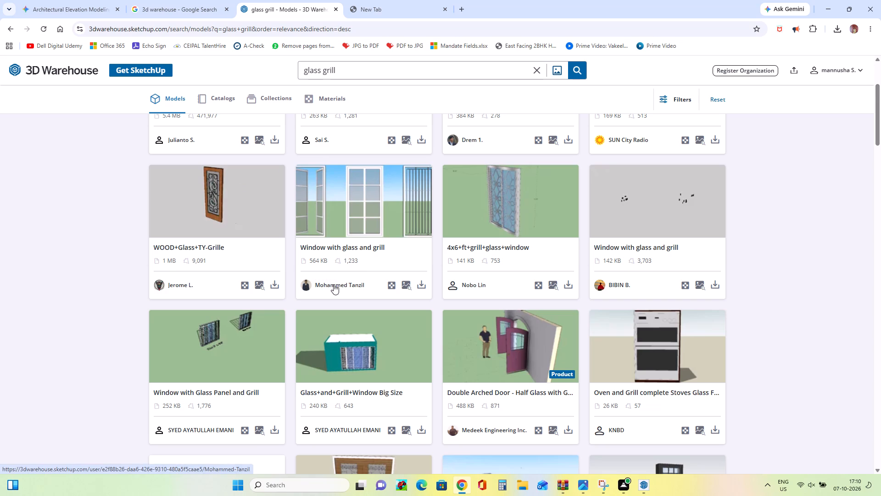
Examine the "glass grill" model results through to the end of the loaded list for a suitable railing.
scroll(334, 284, "down", 7)
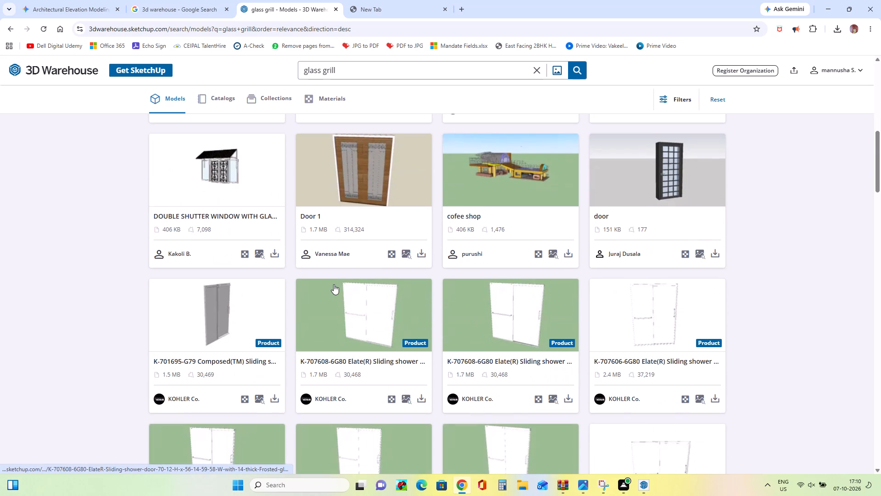
scroll(334, 284, "down", 5)
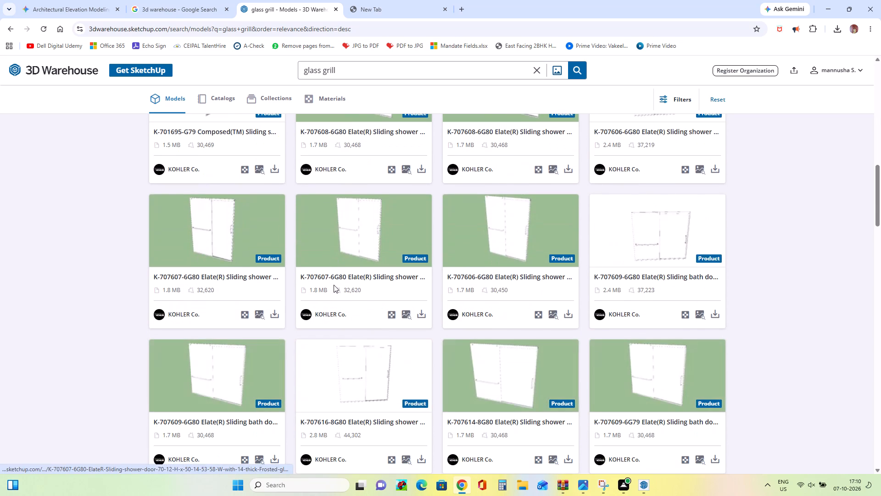
scroll(334, 285, "down", 10)
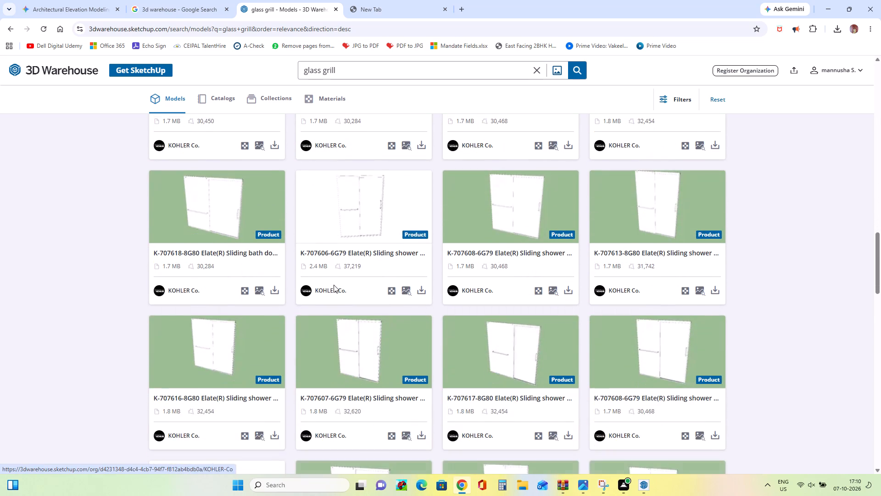
scroll(334, 285, "down", 12)
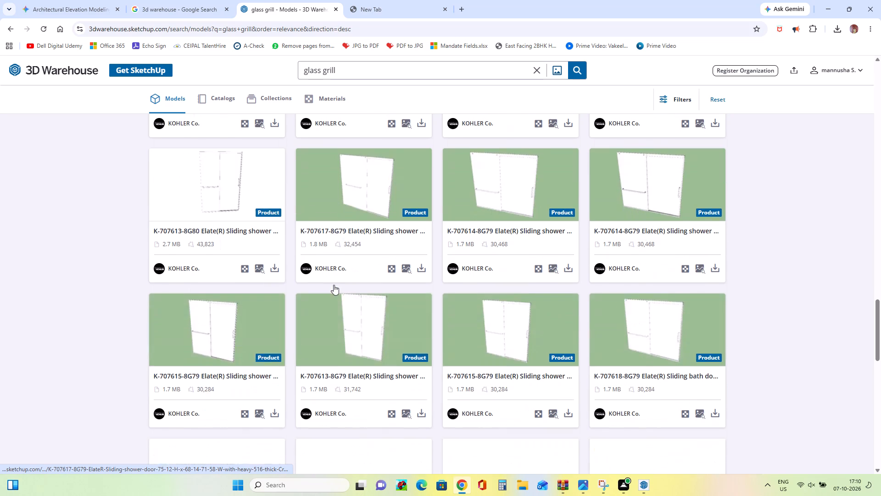
scroll(334, 285, "down", 10)
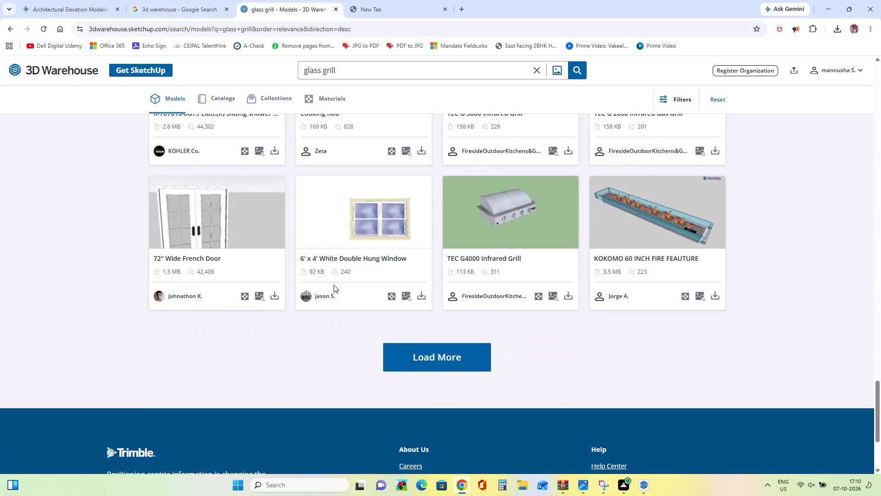
Shorten the model search to "grill" and run it.
left_click(320, 72)
key("BackSpace")
key("BackSpace")
key("BackSpace")
key("BackSpace")
key("BackSpace")
key("BackSpace")
key("BackSpace")
key("BackSpace")
key("BackSpace")
key("BackSpace")
key("BackSpace")
key("BackSpace")
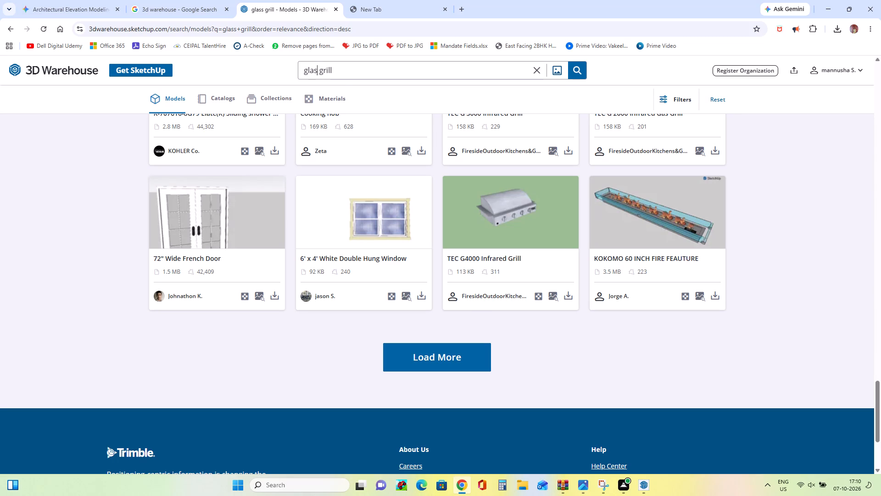
key("Return")
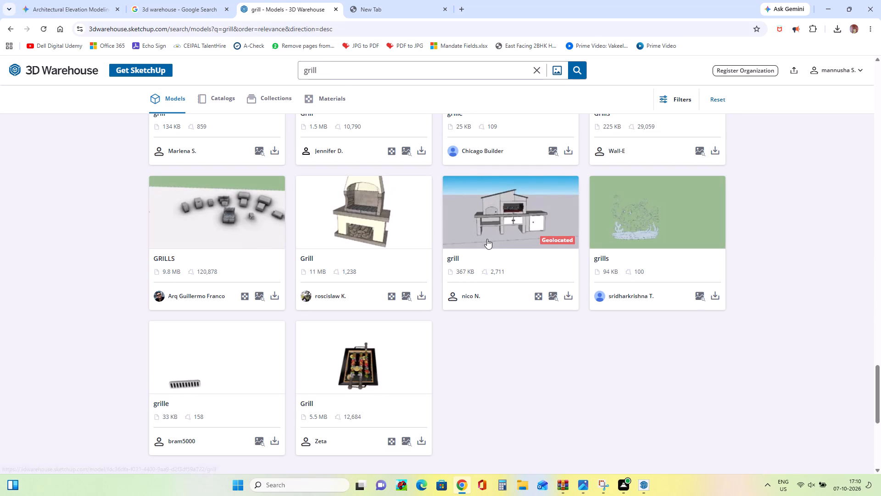
Examine the "grill" results from the end of the list back to the first models for a suitable design.
scroll(507, 289, "up", 10)
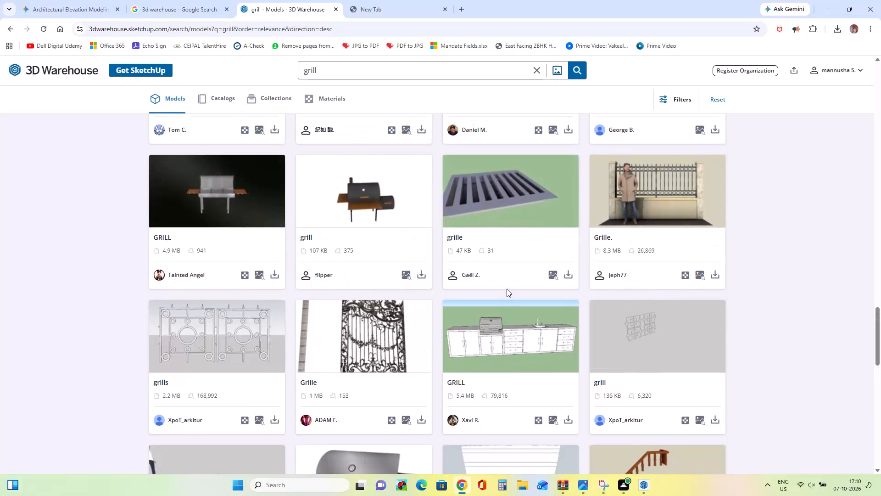
scroll(507, 289, "up", 8)
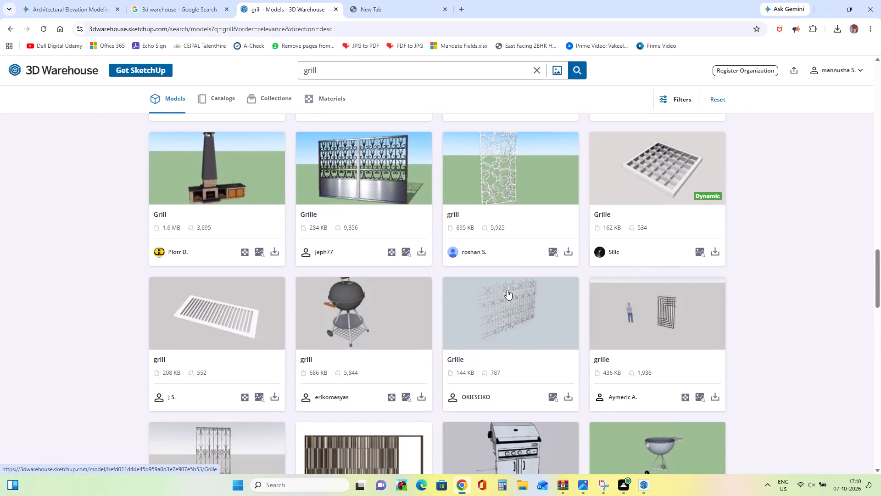
scroll(507, 290, "up", 8)
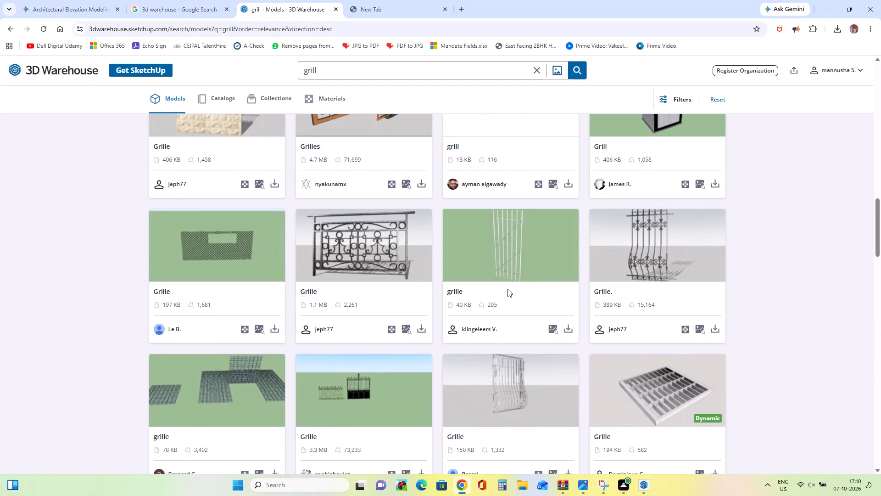
scroll(507, 288, "up", 7)
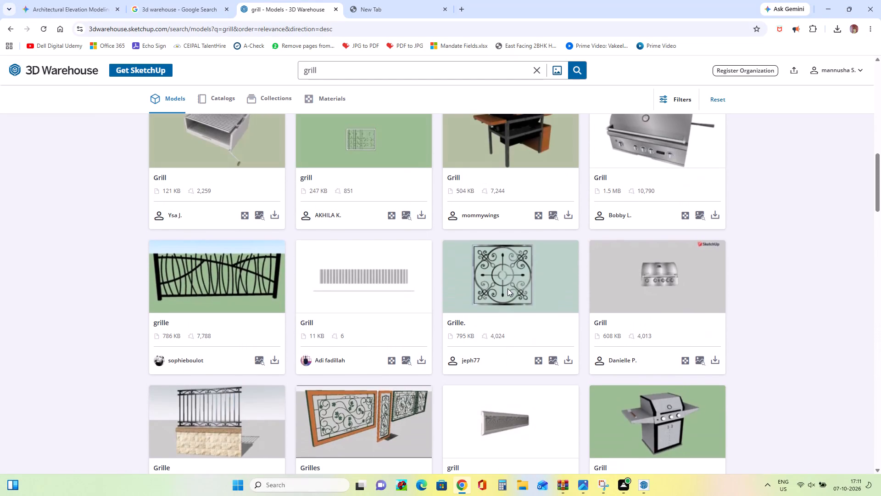
scroll(507, 288, "up", 7)
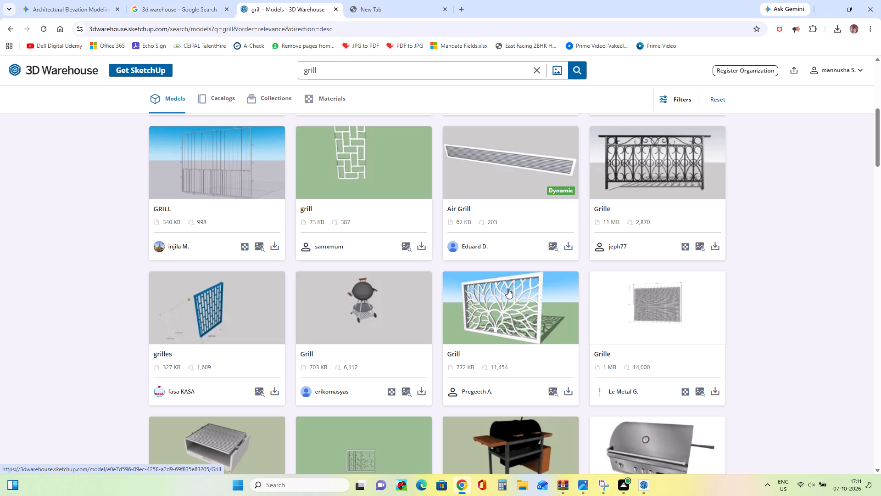
scroll(507, 288, "up", 6)
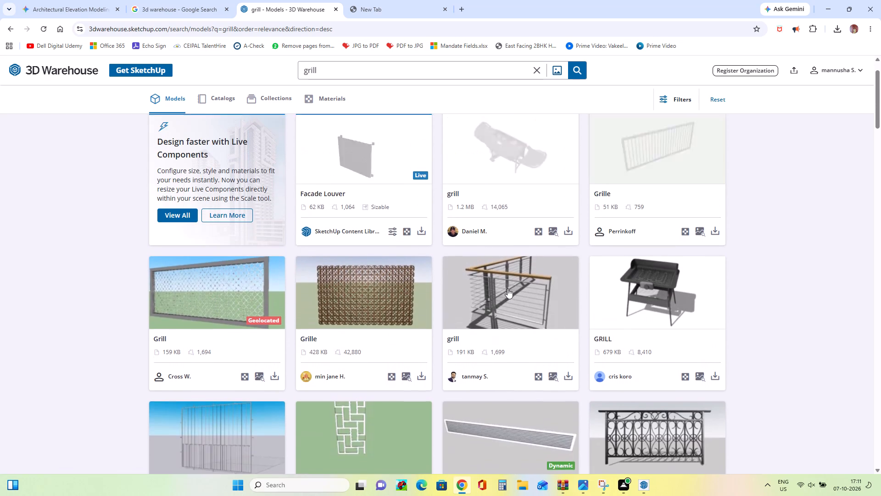
scroll(507, 288, "up", 3)
View the details of the geolocated Grill model with the framed wire mesh, and return to the results.
left_click(216, 324)
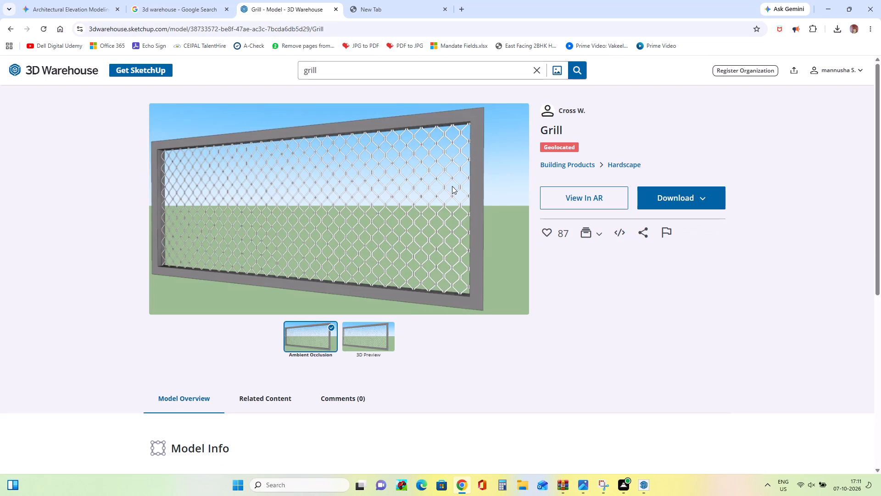
left_click(11, 34)
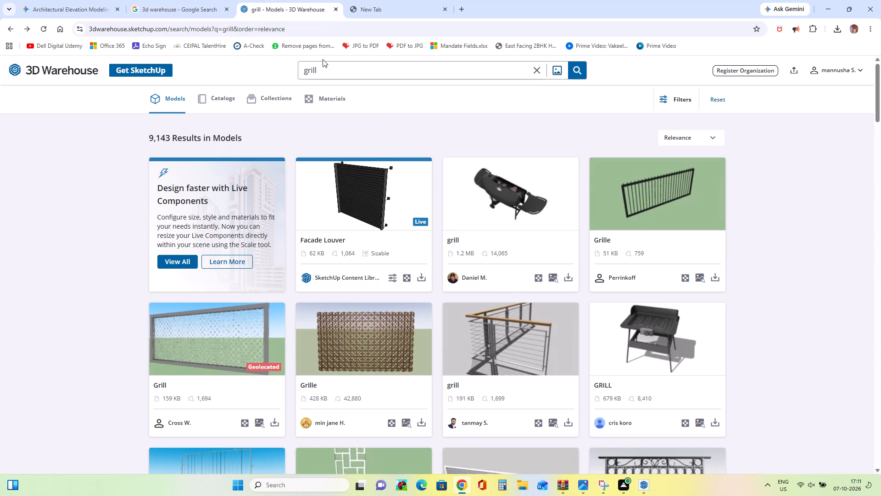
Examine the "grill" results again from the first models down to the end of the loaded list.
left_click(323, 66)
scroll(444, 277, "down", 4)
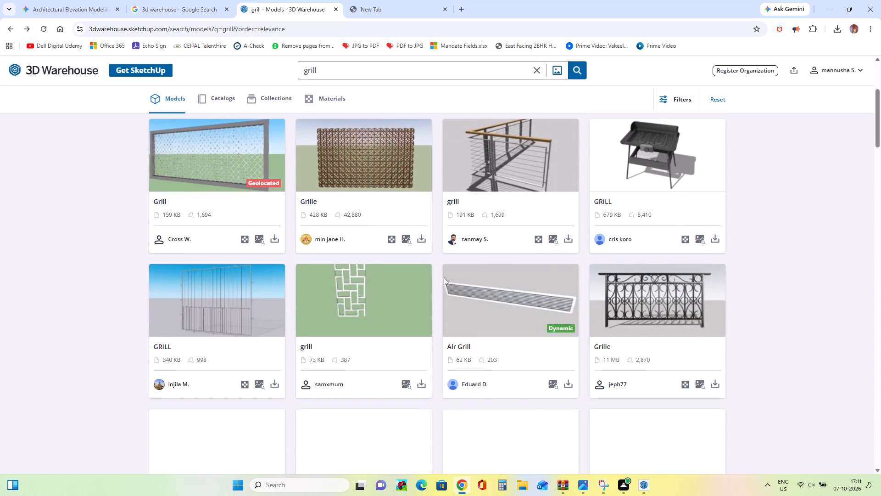
scroll(444, 277, "down", 12)
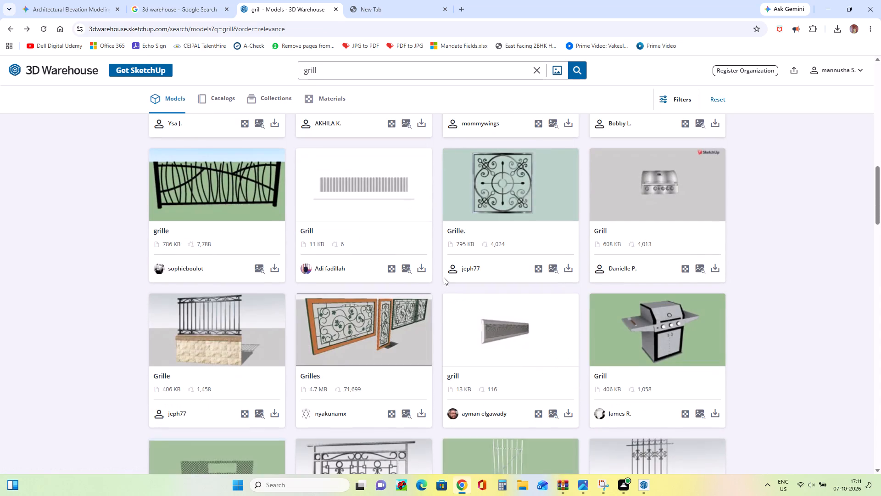
scroll(444, 277, "down", 10)
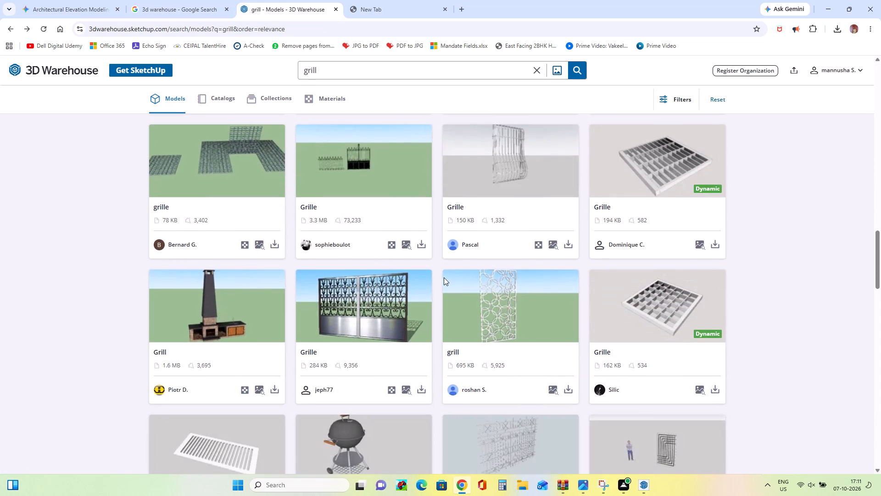
scroll(444, 277, "down", 12)
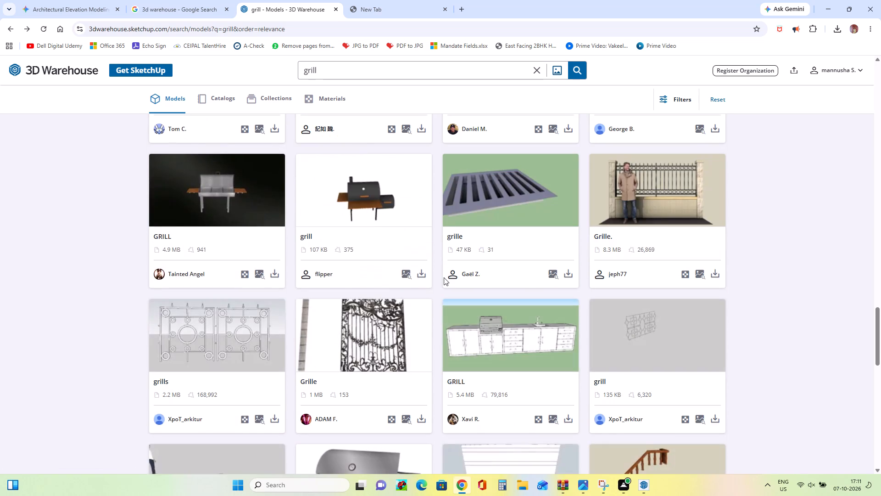
scroll(444, 277, "down", 8)
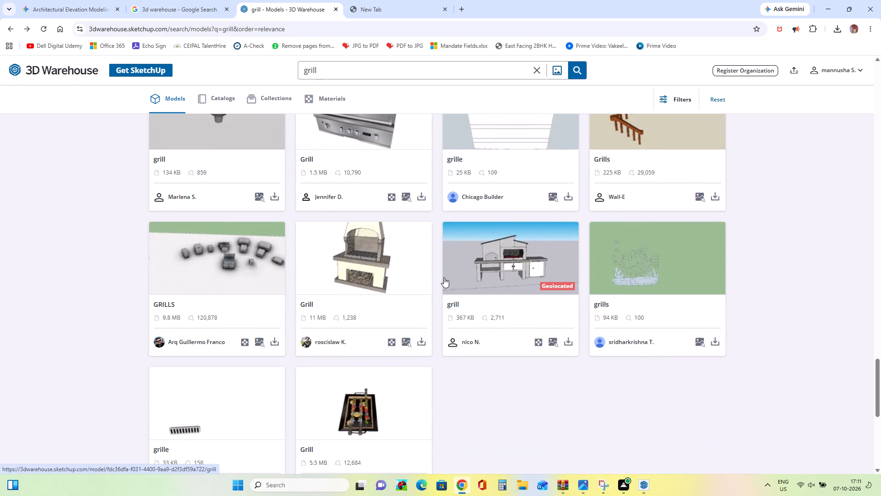
scroll(444, 277, "up", 15)
scroll(444, 277, "down", 20)
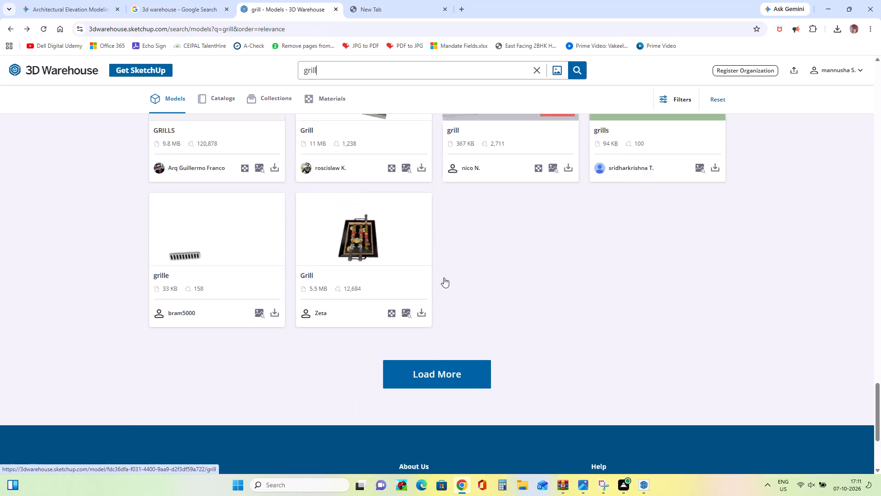
scroll(444, 277, "down", 5)
Load more "grill" results and examine the additional models for a suitable glass railing.
left_click(427, 200)
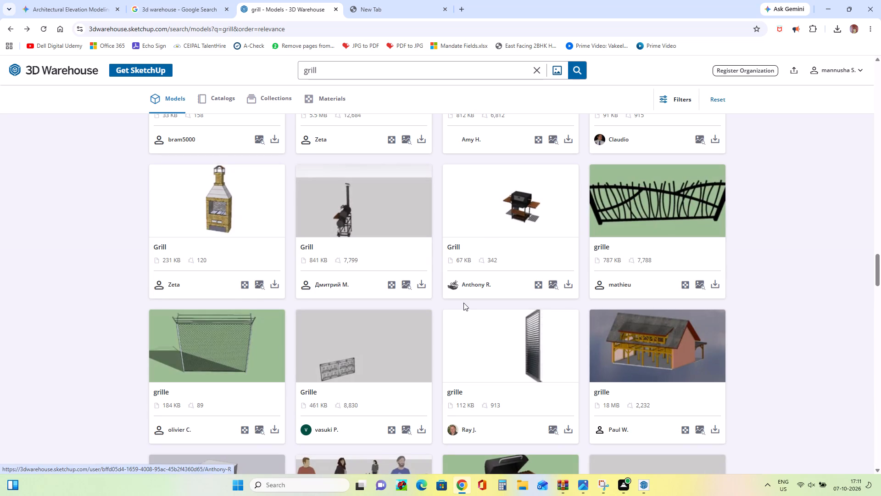
scroll(463, 303, "down", 14)
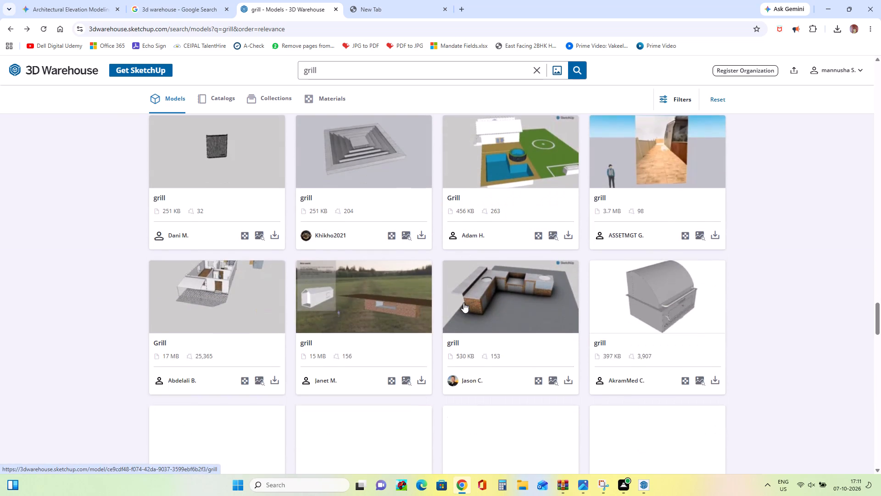
scroll(463, 303, "down", 3)
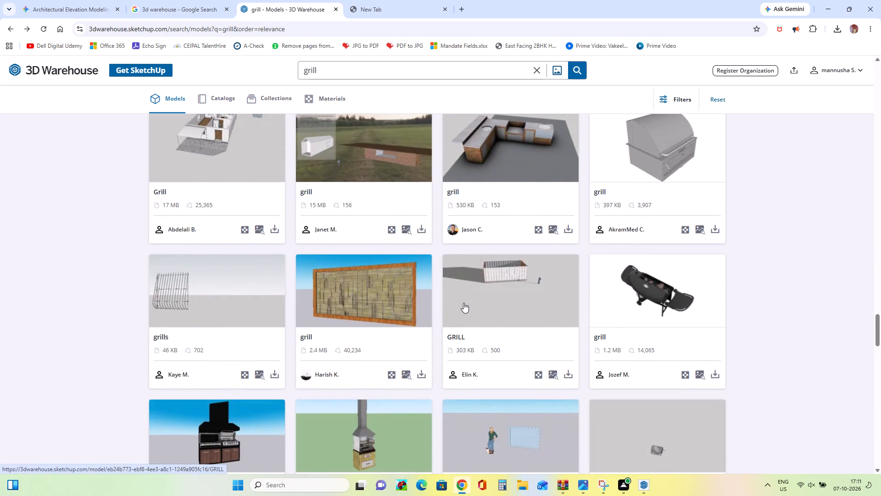
scroll(463, 303, "down", 8)
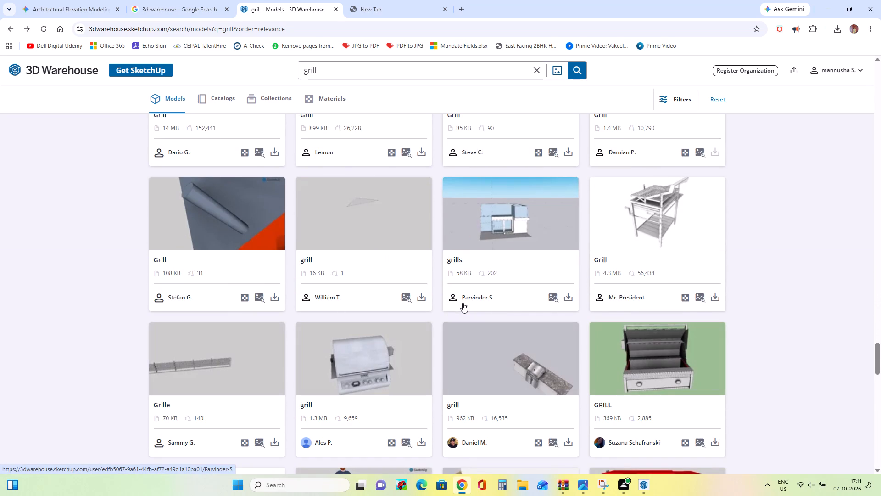
scroll(463, 303, "down", 13)
scroll(463, 303, "up", 16)
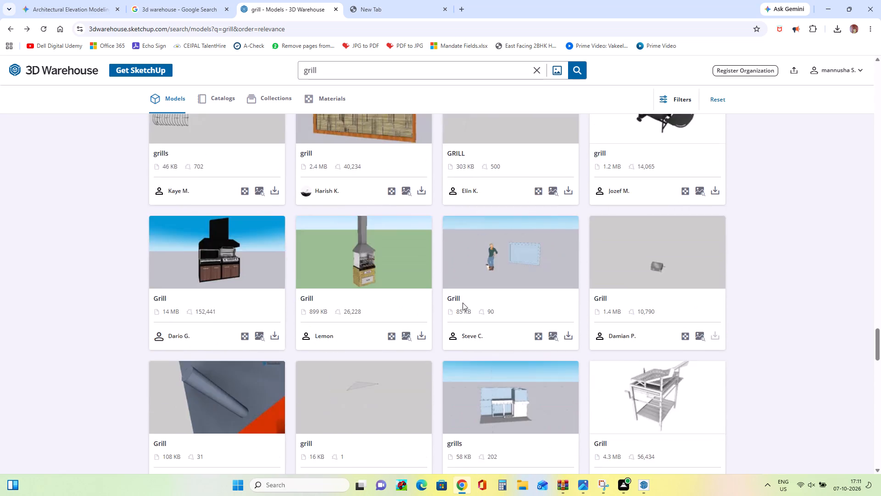
scroll(463, 303, "up", 20)
scroll(463, 303, "up", 18)
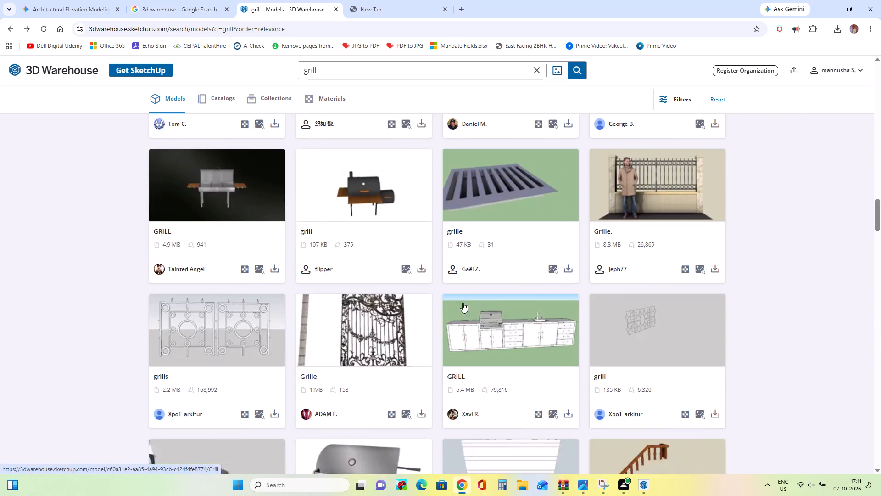
scroll(463, 303, "up", 17)
Search 3D Warehouse for "grill glass model".
left_click(340, 76)
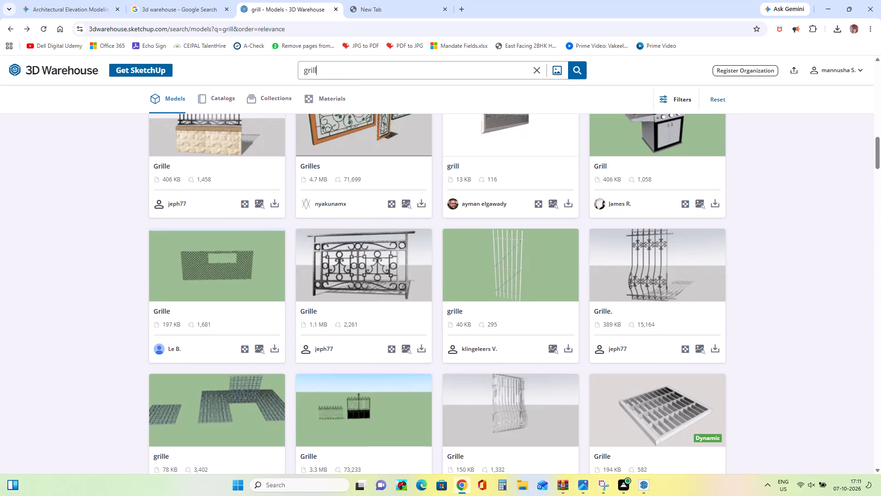
key("space")
type("gla")
type("ss mode")
key("l")
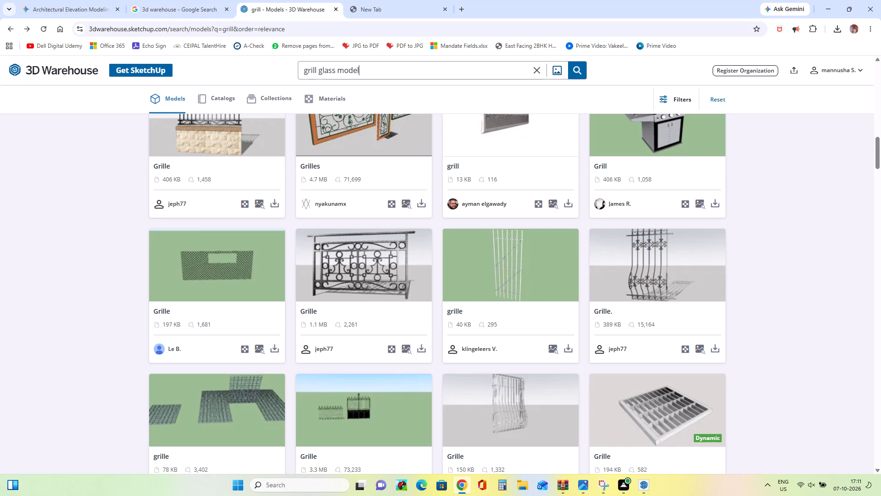
key("Return")
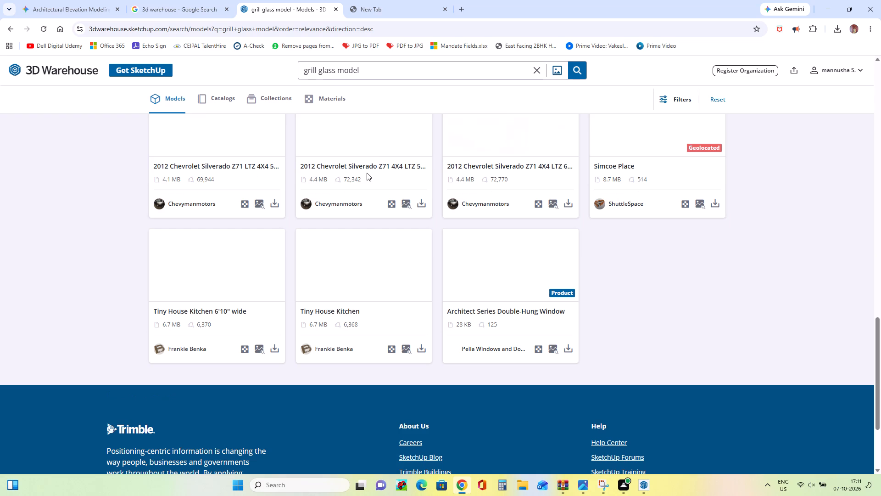
Examine the "grill glass model" results from the end of the list back to the first models.
scroll(535, 293, "up", 9)
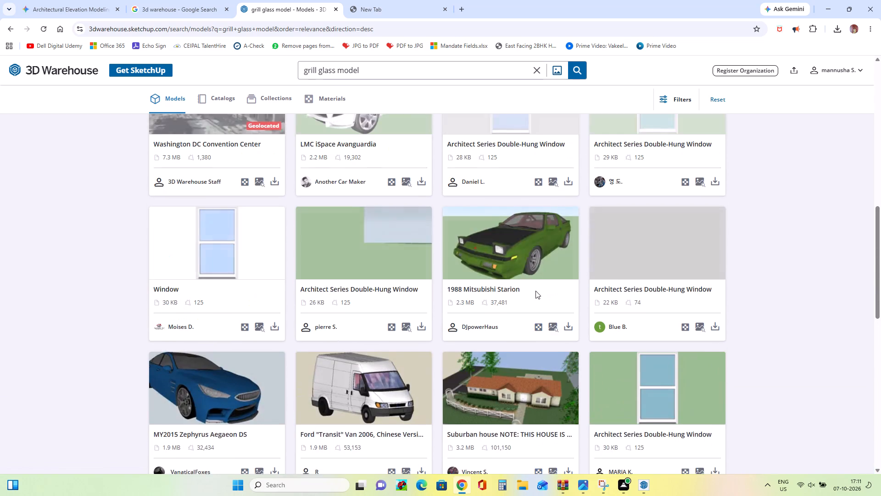
scroll(535, 291, "up", 9)
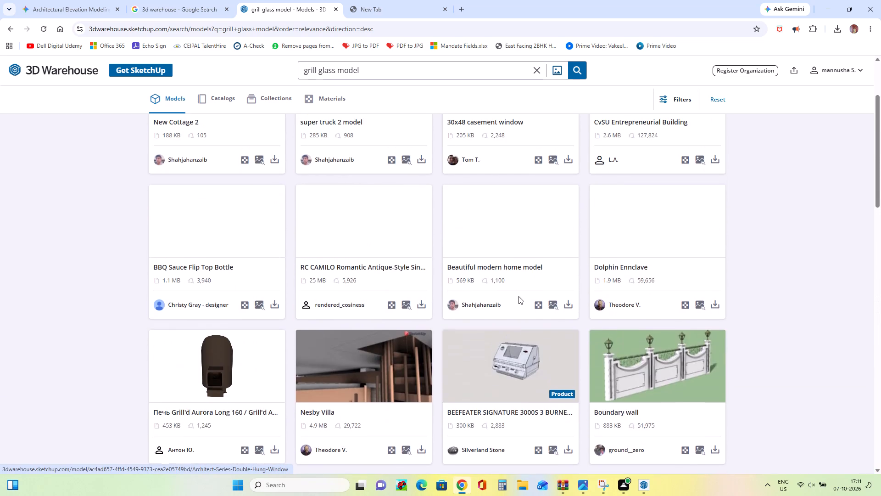
scroll(519, 296, "up", 9)
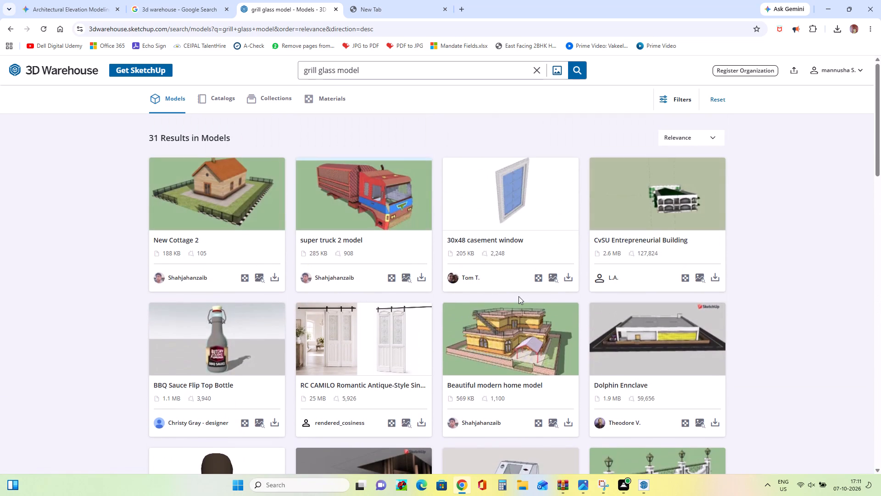
scroll(519, 296, "up", 4)
scroll(442, 266, "up", 3)
Shorten the 3D Warehouse model search to "grill glass" and run it.
left_click(368, 68)
key("BackSpace")
key("BackSpace")
key("BackSpace")
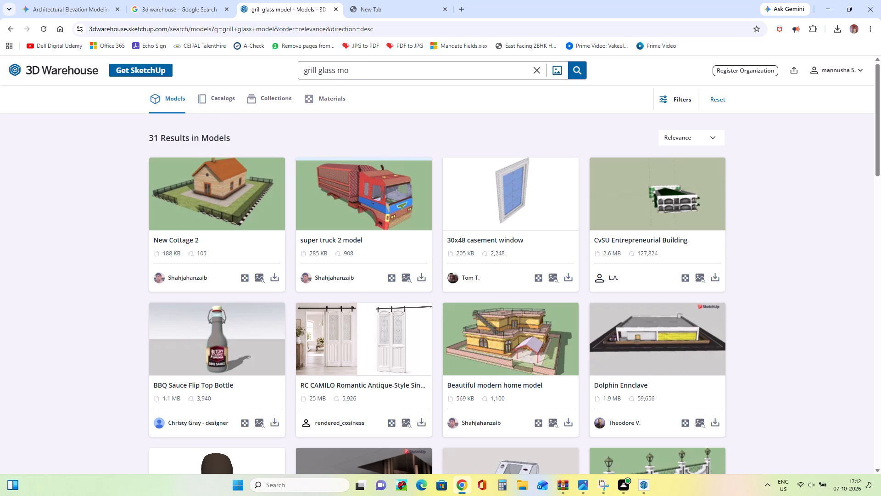
key("BackSpace")
key("BackSpace")
key("Return")
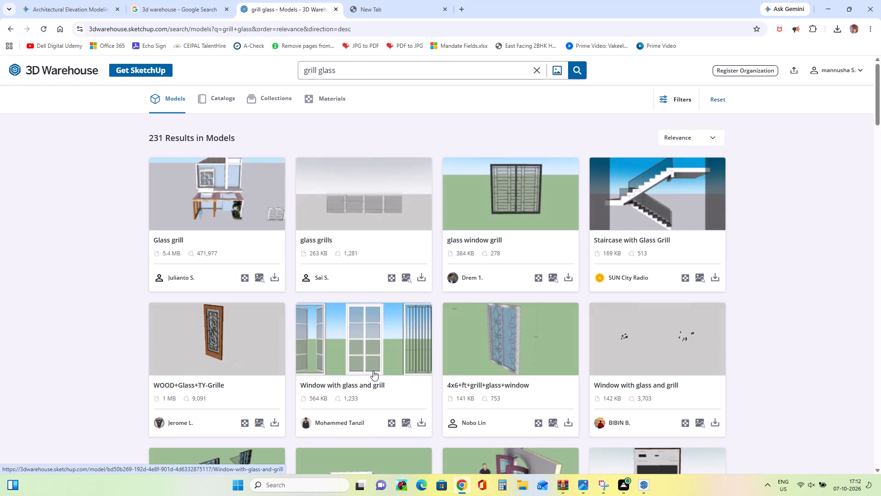
Check the "grill glass" results, preview the "glass grills" model and download it as a SketchUp file.
left_click(423, 277)
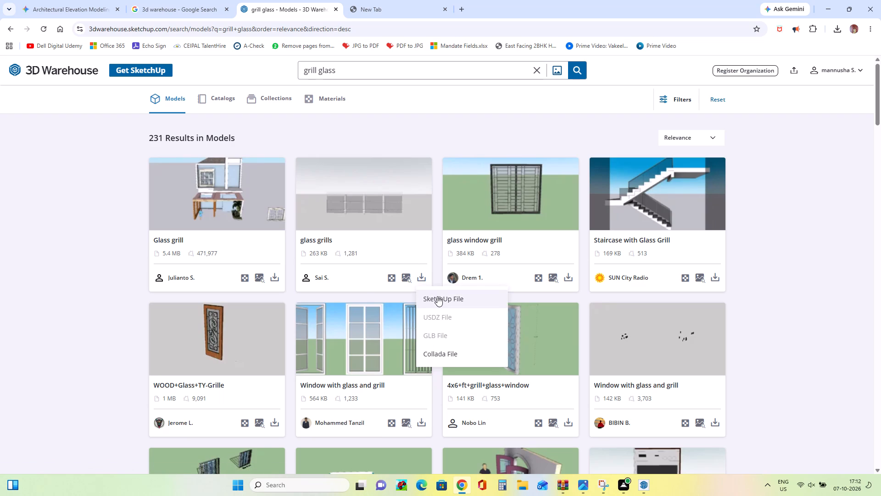
scroll(441, 313, "down", 3)
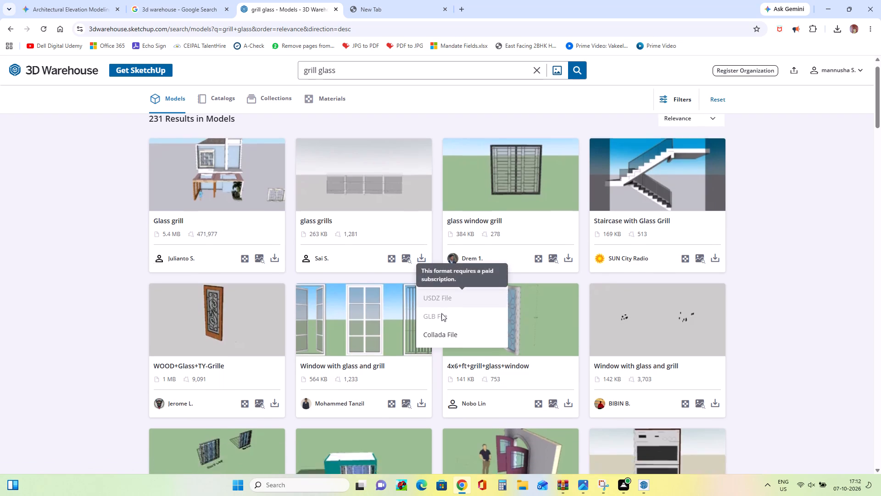
scroll(448, 321, "down", 4)
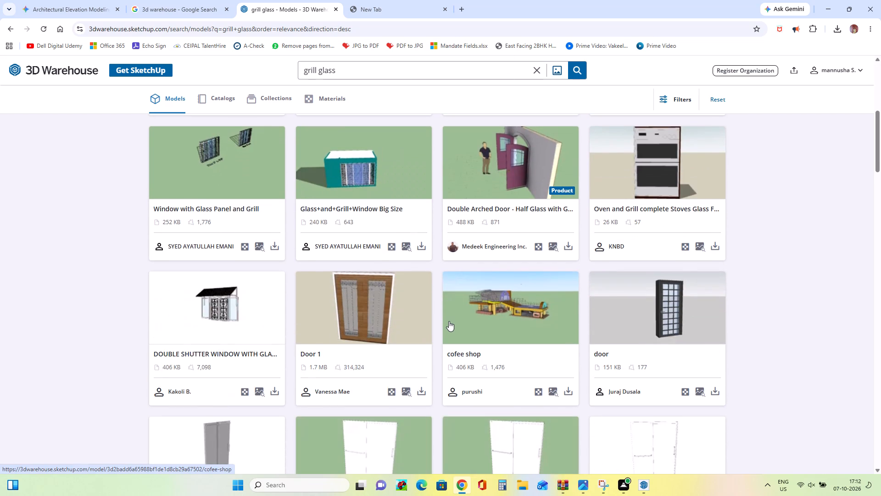
scroll(449, 313, "up", 5)
scroll(377, 214, "up", 3)
left_click(378, 214)
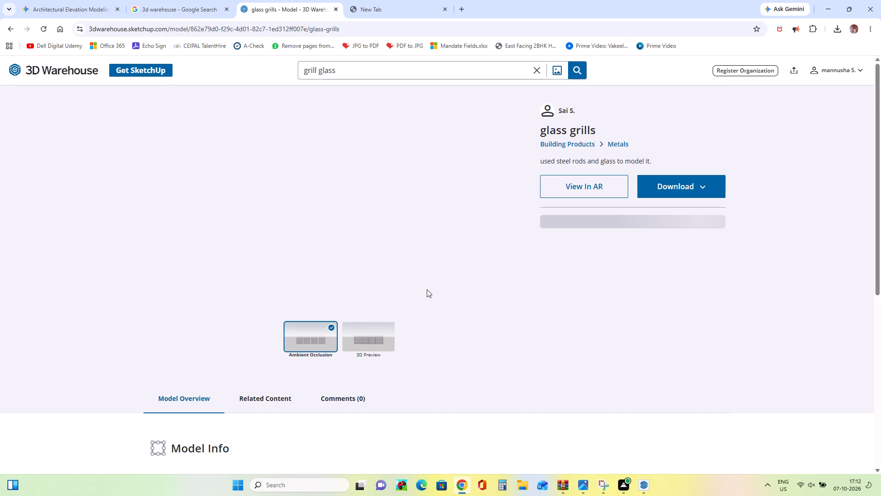
left_click(377, 339)
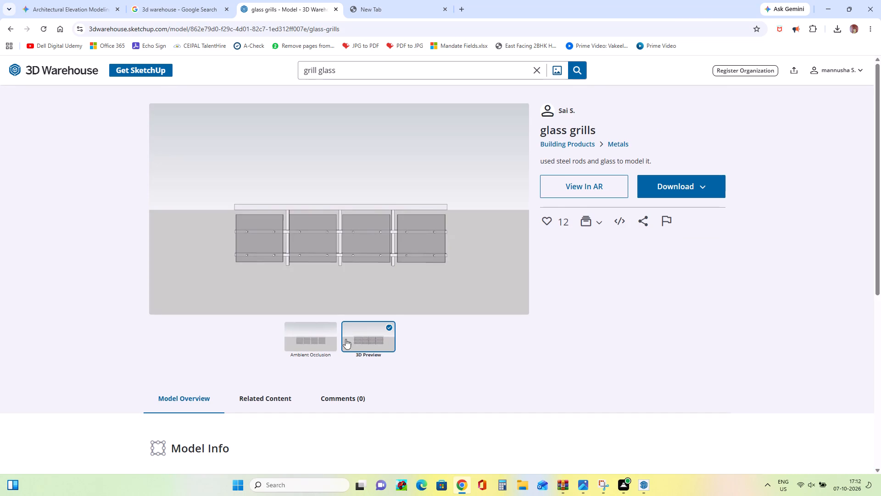
left_click(310, 337)
left_click(682, 188)
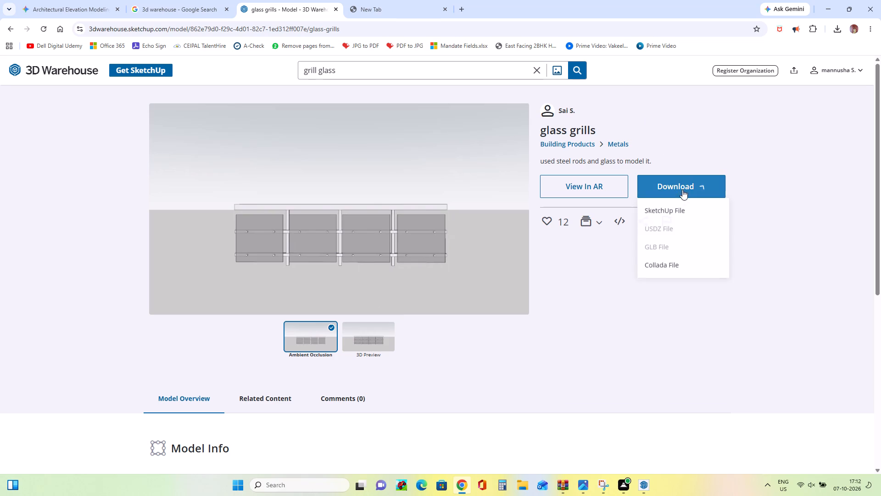
left_click(686, 215)
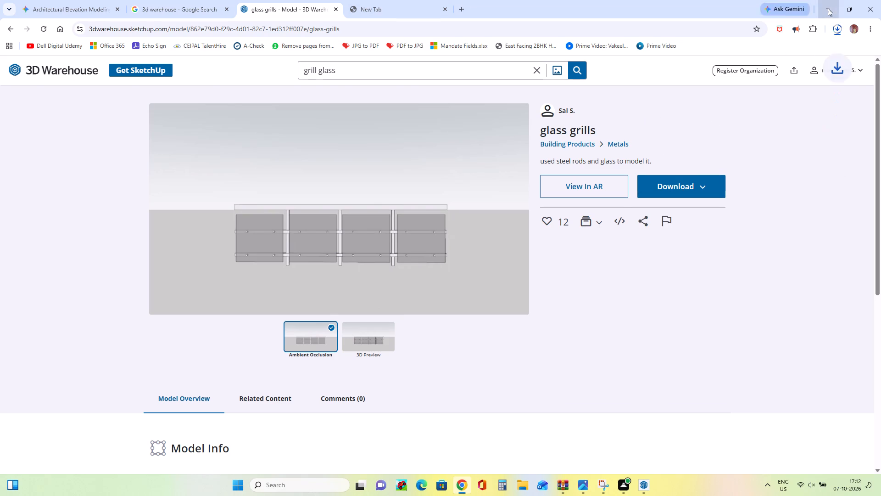
Switch to SketchUp, import the downloaded glass+grills file and place the railing on open ground beside the house.
left_click(828, 8)
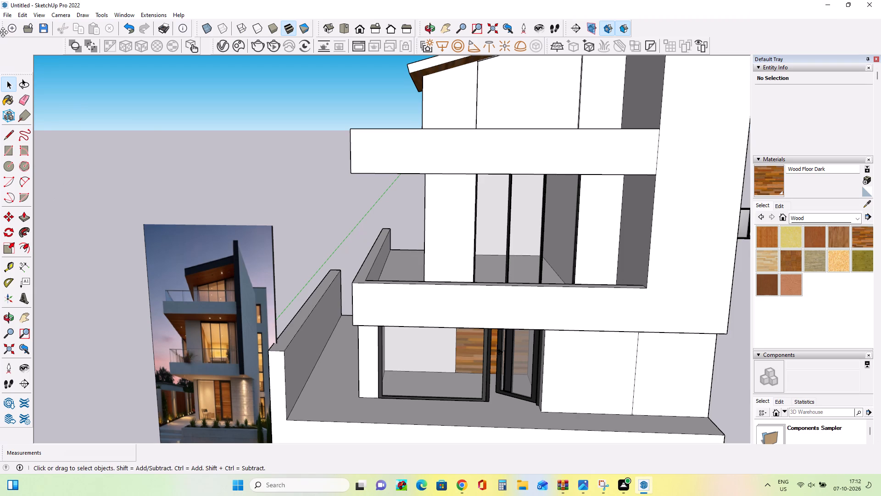
left_click(10, 15)
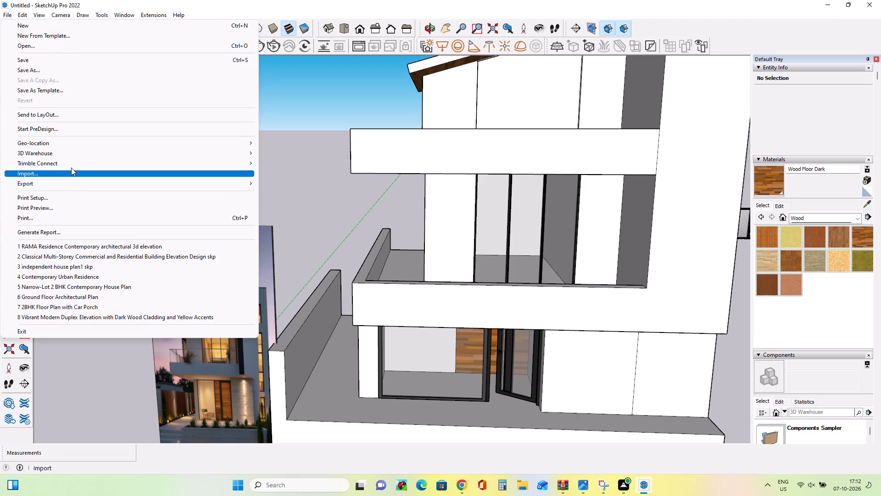
left_click(71, 170)
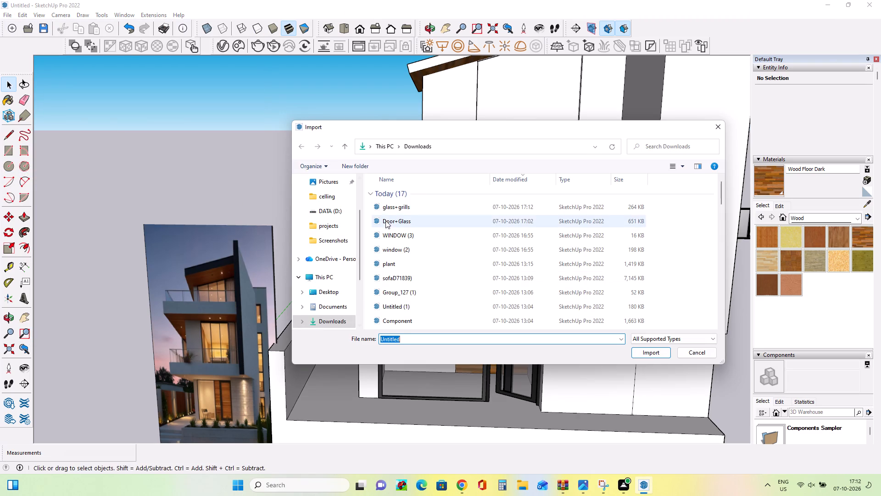
left_click(392, 209)
left_click(655, 350)
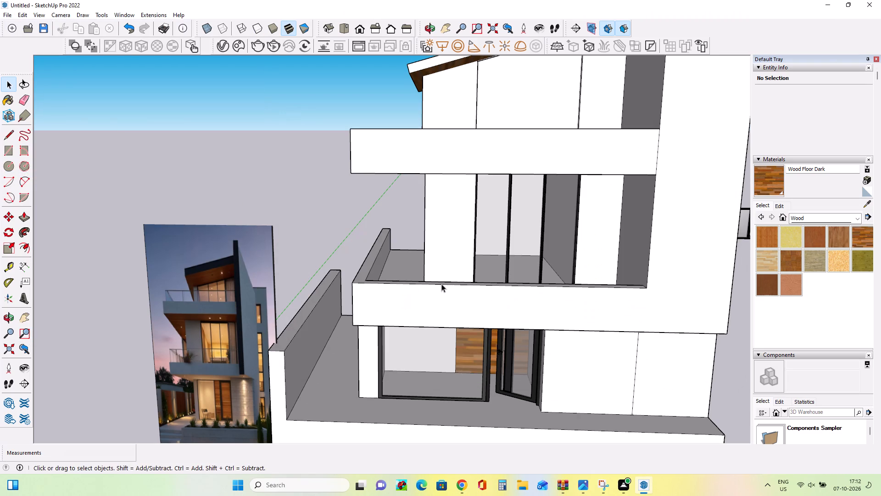
scroll(344, 250, "down", 2)
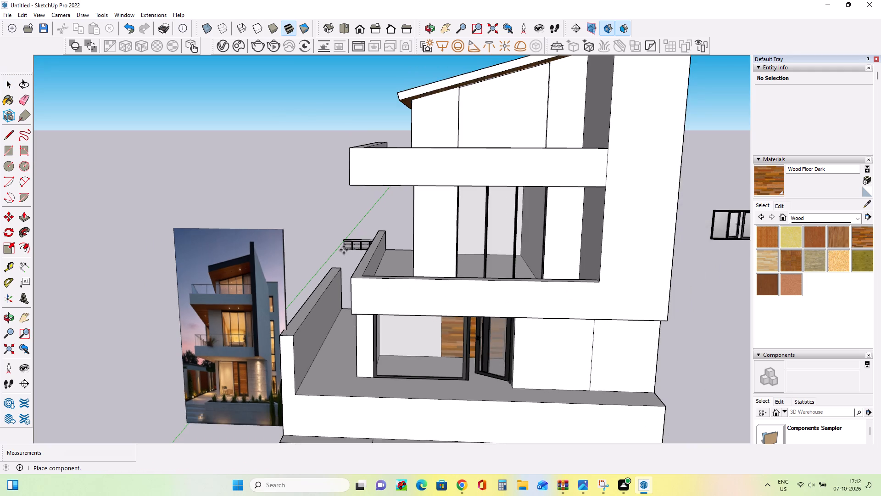
scroll(344, 250, "down", 4)
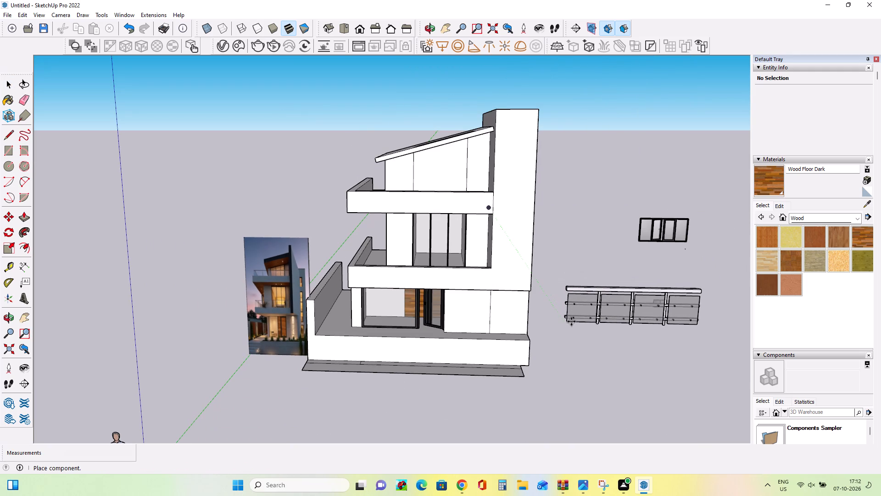
left_click(571, 322)
Move the glass railing by its bottom end corner onto the top-floor balcony's front parapet, against the tall side wall.
scroll(613, 313, "up", 5)
middle_click_drag(602, 317, 570, 311)
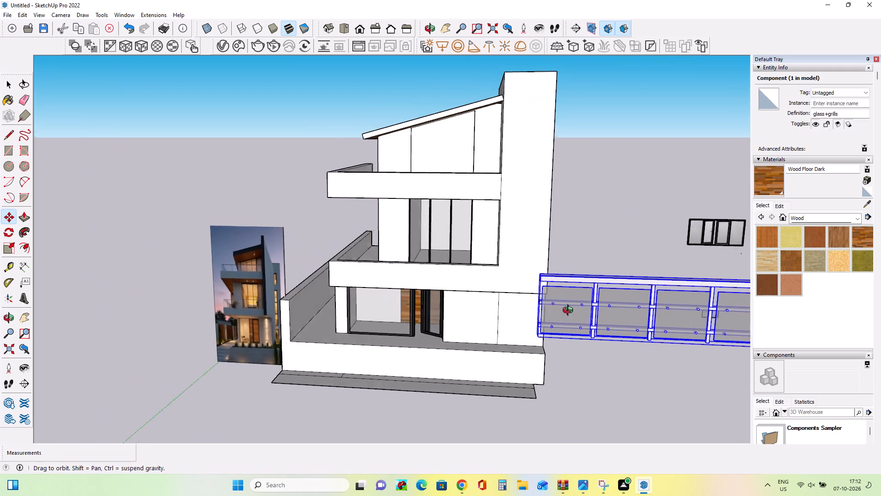
middle_click_drag(570, 311, 555, 308)
scroll(558, 310, "down", 8)
middle_click_drag(666, 321, 689, 369)
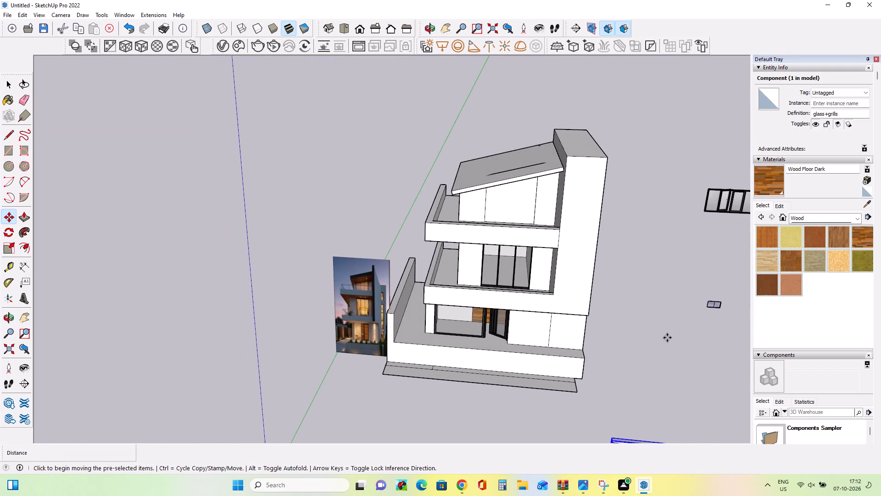
scroll(633, 371, "down", 5)
scroll(658, 429, "up", 5)
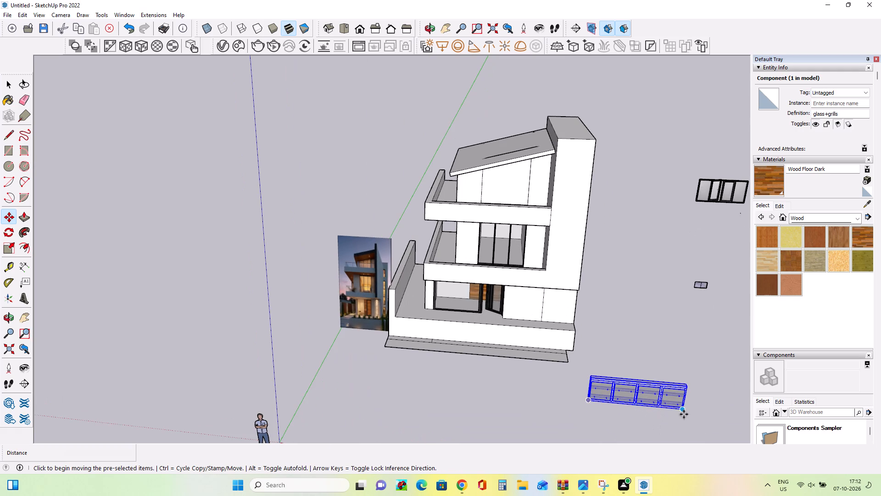
left_click(684, 414)
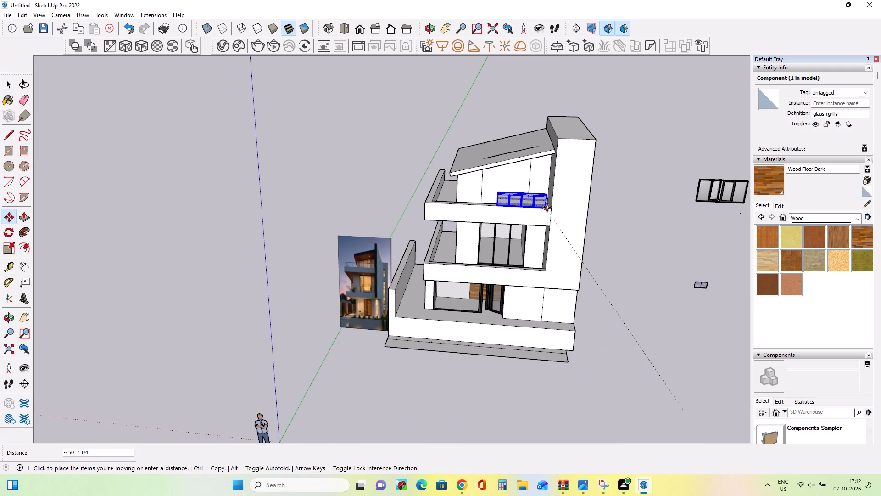
left_click(548, 206)
Scale the top-floor railing to 1.62 in height and 2.58 in length so it spans the balcony's front parapet.
scroll(482, 205, "up", 8)
middle_click_drag(559, 240, 591, 251)
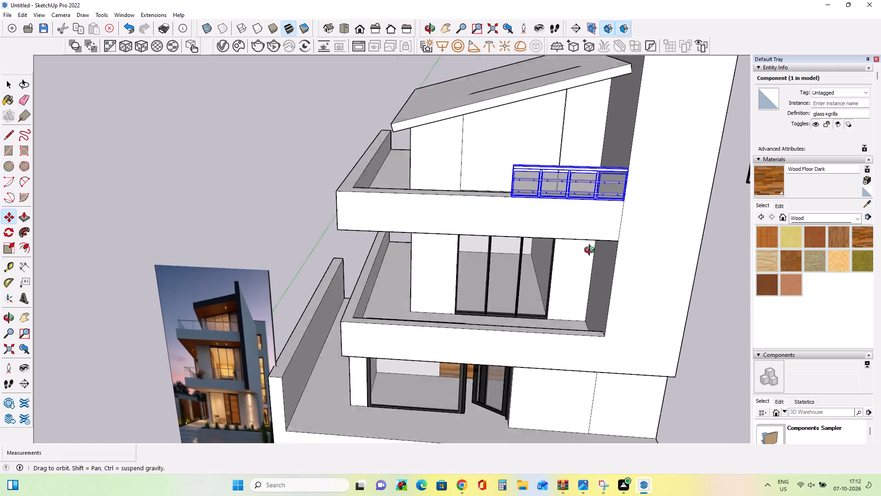
middle_click_drag(591, 251, 680, 263)
scroll(549, 184, "up", 4)
middle_click_drag(552, 193, 553, 206)
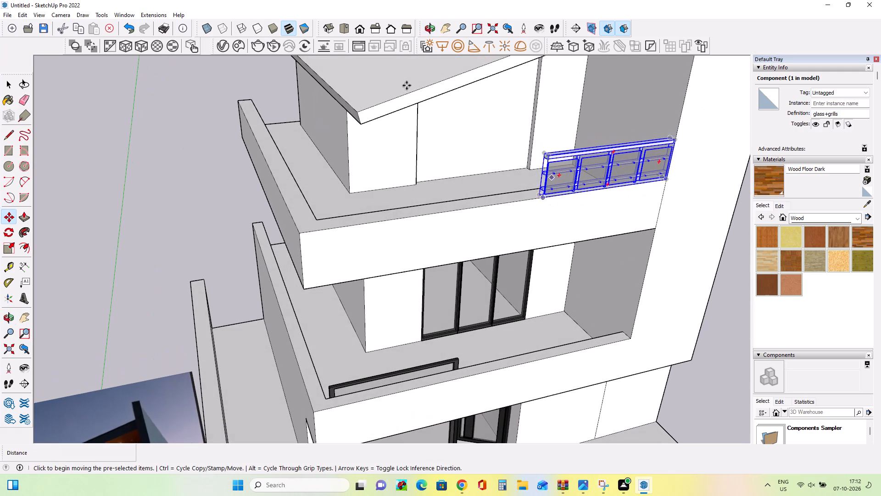
left_click(5, 245)
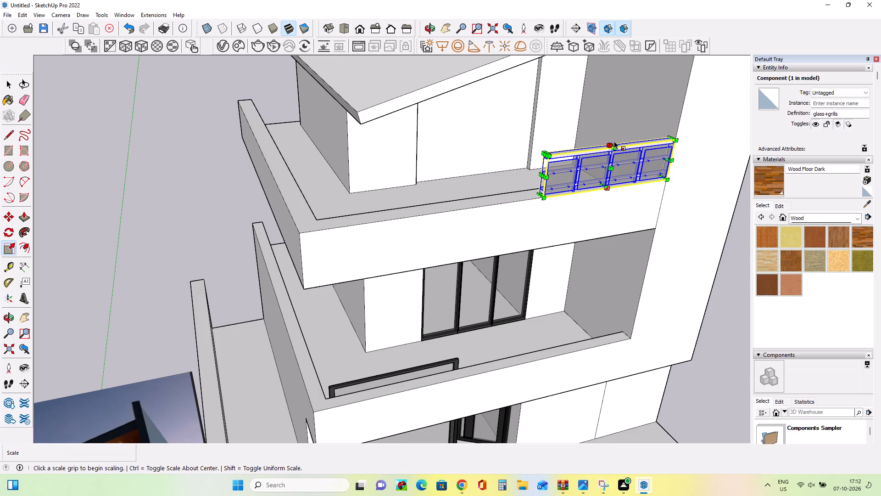
left_click(614, 143)
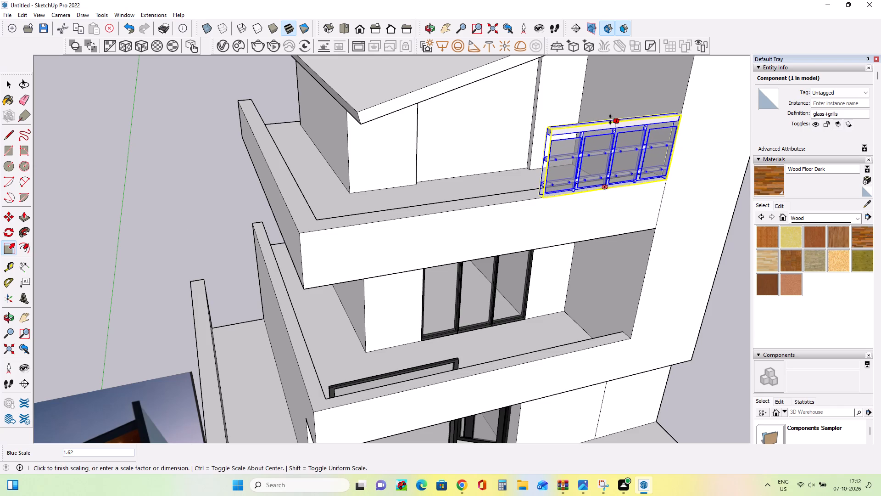
left_click(610, 119)
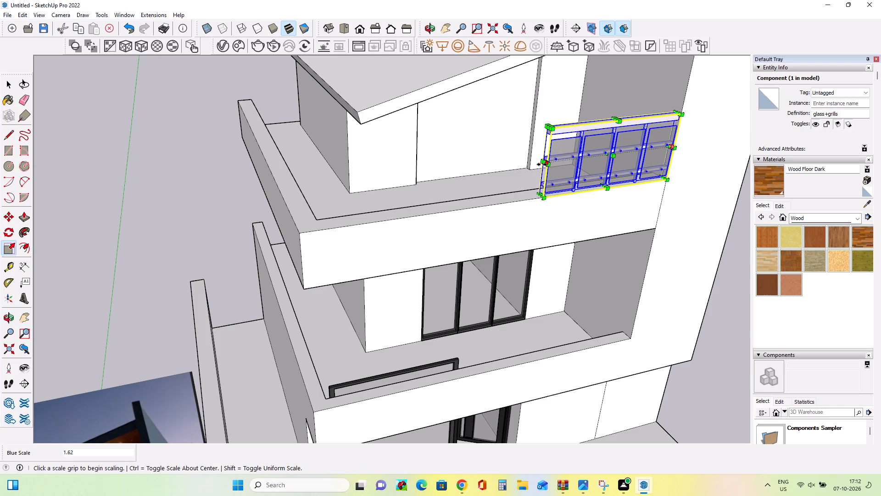
left_click(542, 164)
left_click(309, 227)
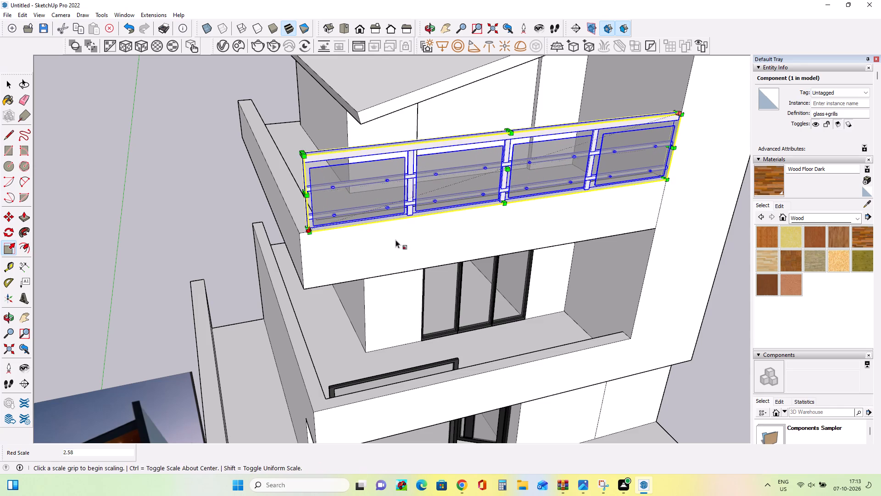
Copy the scaled glass railing down onto the middle-floor balcony's front parapet, against the tall side wall.
middle_click_drag(504, 259, 440, 211)
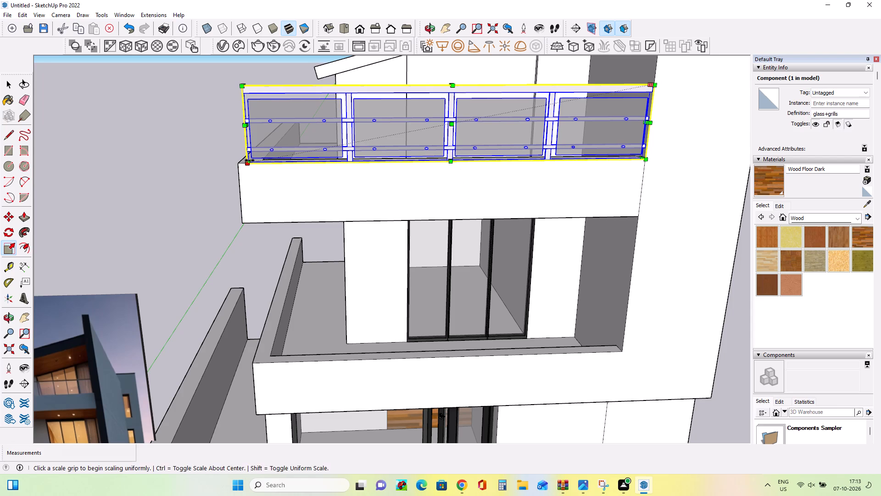
middle_click_drag(252, 157, 382, 176)
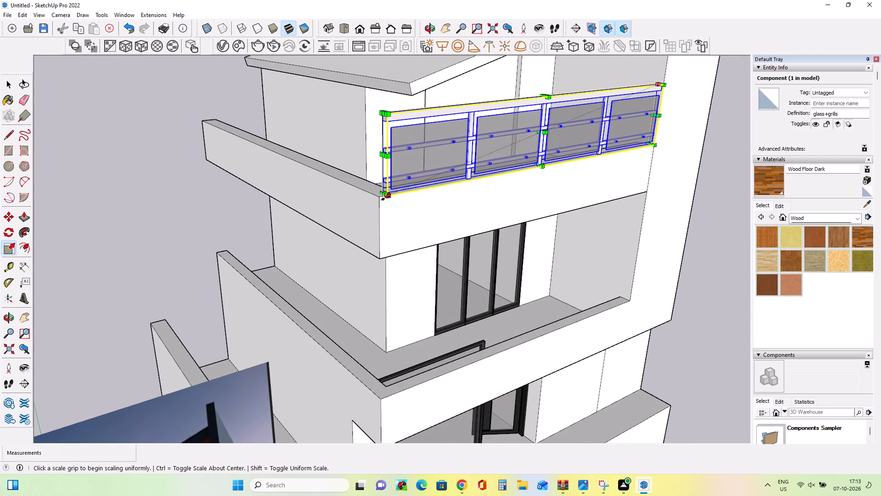
middle_click_drag(561, 212, 349, 211)
scroll(616, 207, "up", 3)
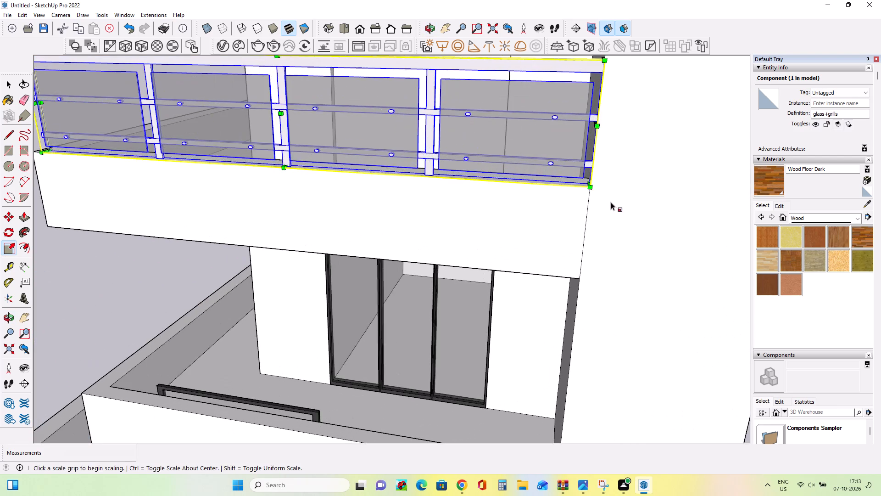
scroll(611, 202, "up", 2)
middle_click_drag(572, 212, 525, 212)
scroll(597, 184, "down", 12)
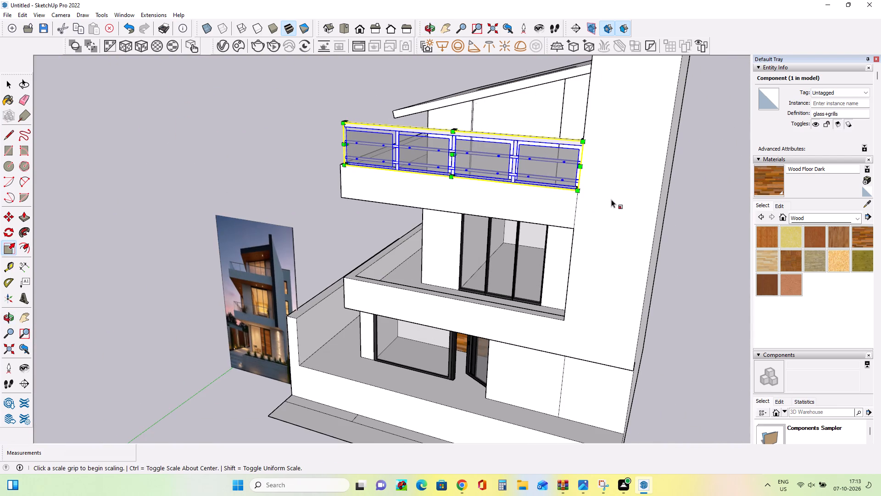
left_click(7, 82)
left_click(6, 222)
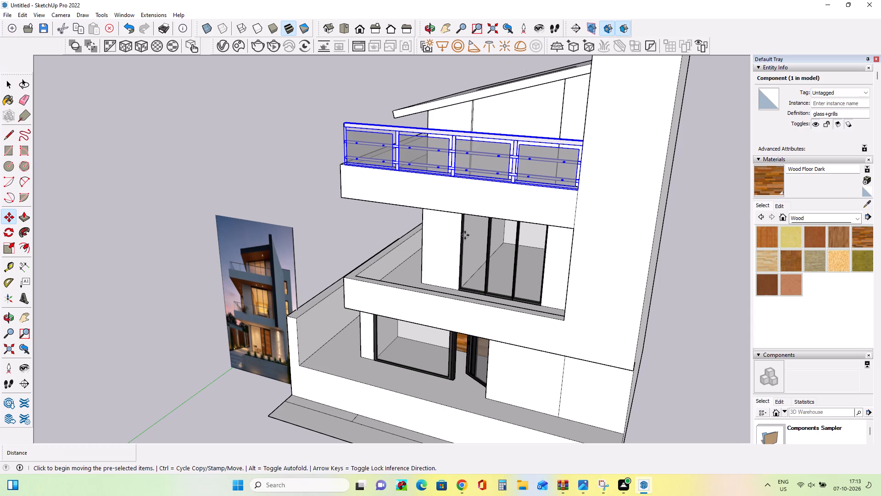
left_click(577, 189)
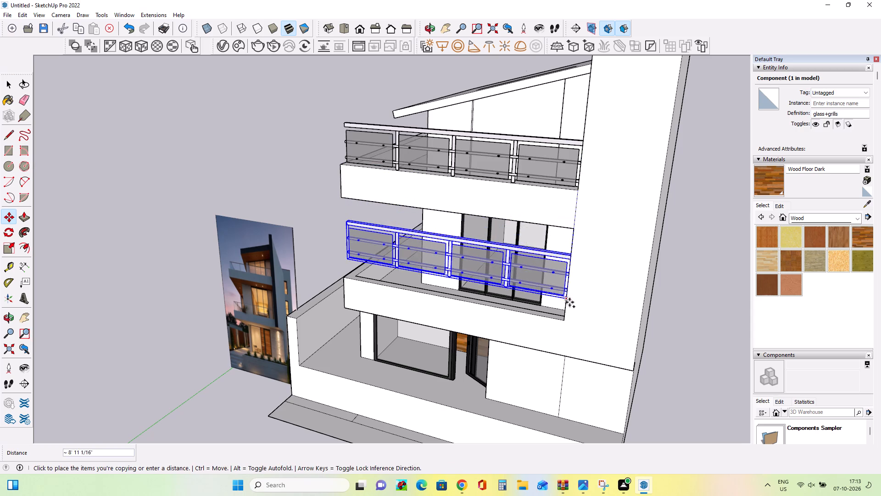
left_click(563, 321)
Scale the middle-floor balcony's glass railing slightly down in height, keeping its base on the front parapet.
middle_click_drag(552, 330, 647, 319)
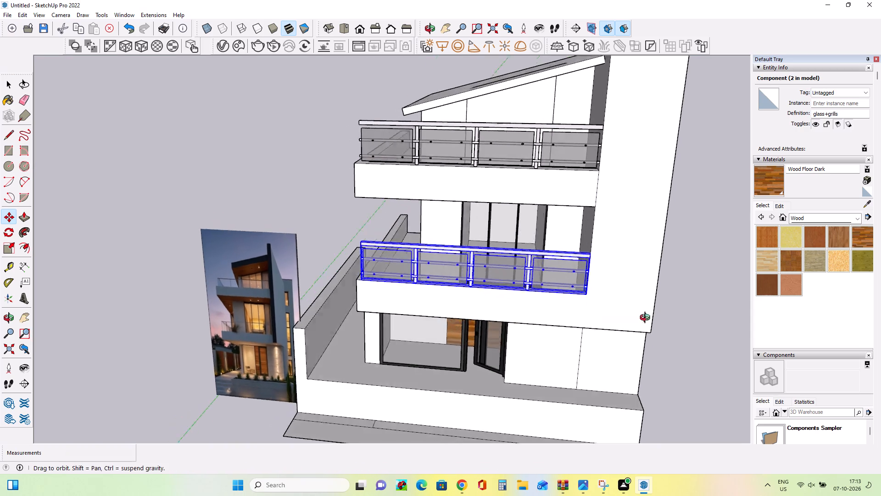
middle_click_drag(647, 319, 661, 317)
middle_click_drag(498, 162, 633, 240)
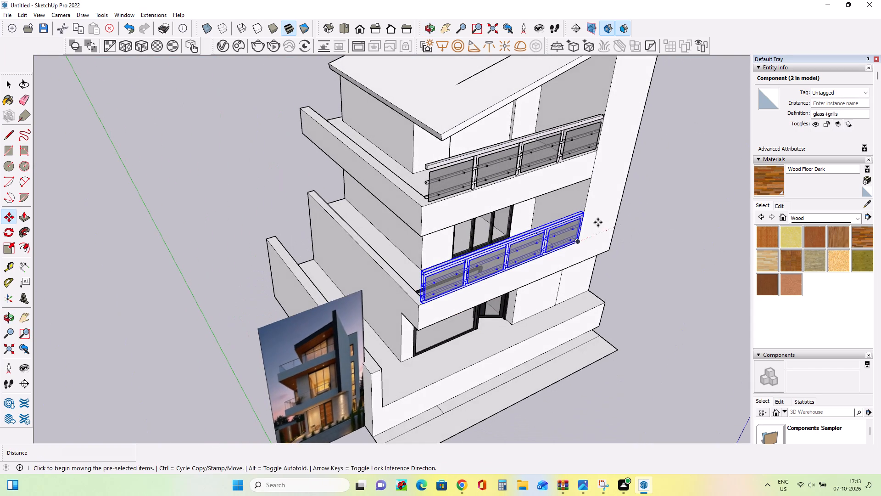
left_click(8, 242)
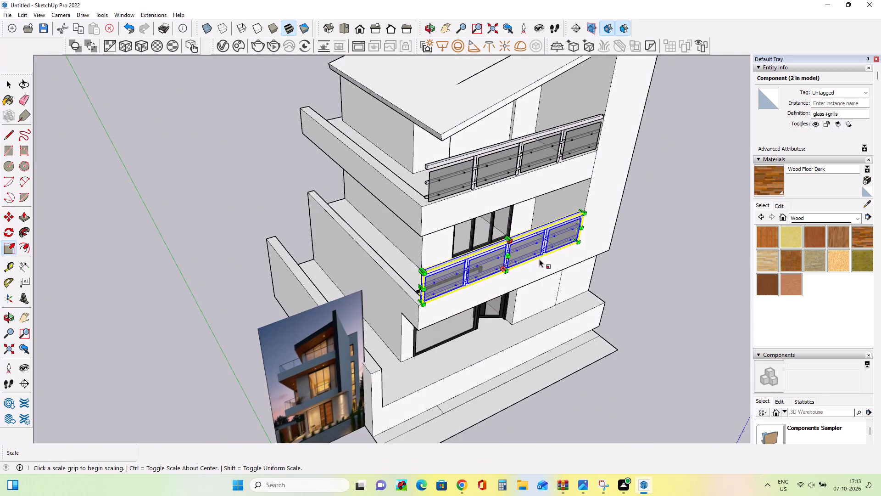
scroll(507, 238, "up", 8)
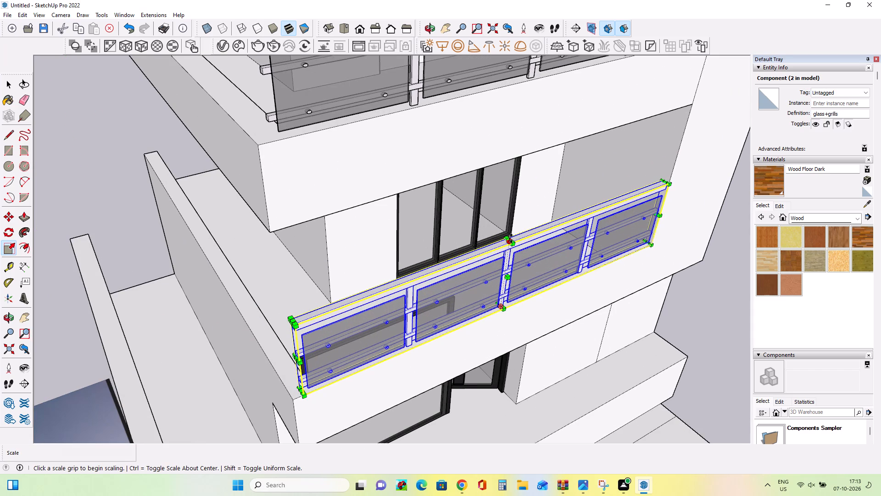
left_click(511, 238)
left_click(513, 252)
middle_click_drag(539, 229, 545, 241)
scroll(505, 183, "down", 8)
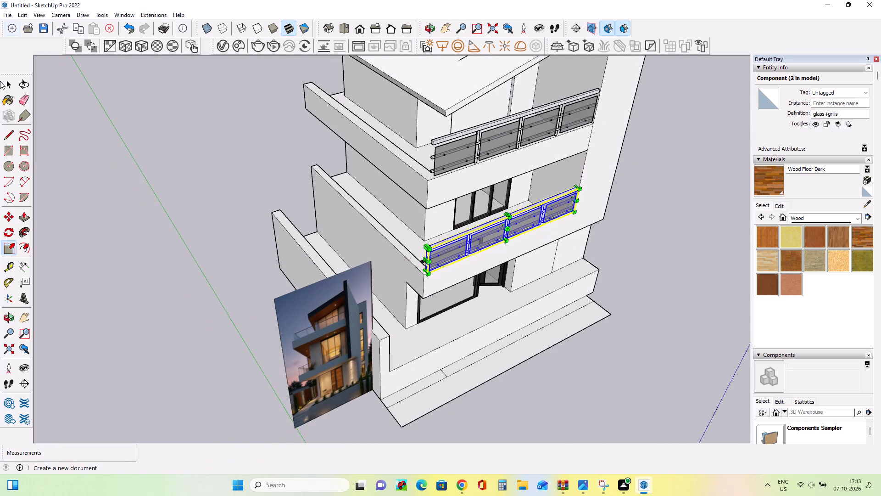
Scale the top-floor balcony's glass railing down in height, keeping its base on the front parapet.
left_click(5, 85)
left_click(247, 109)
left_click(547, 128)
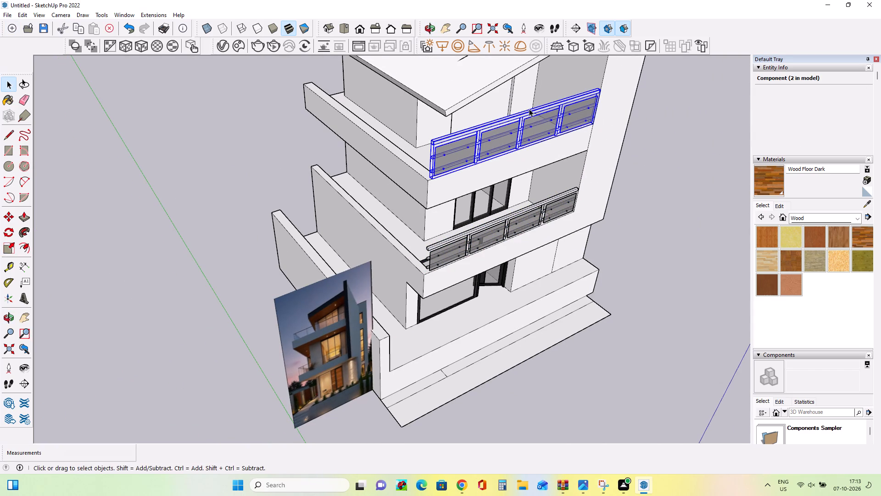
middle_click_drag(534, 128, 540, 150)
left_click(5, 242)
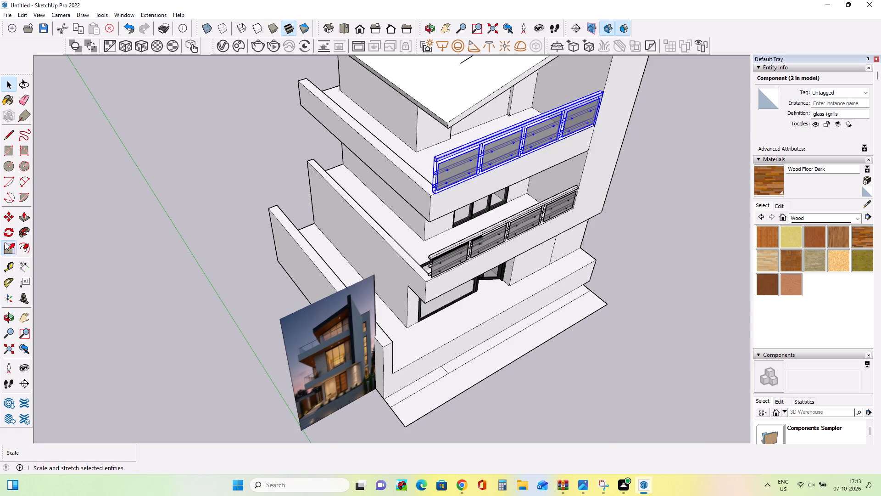
scroll(509, 111, "up", 5)
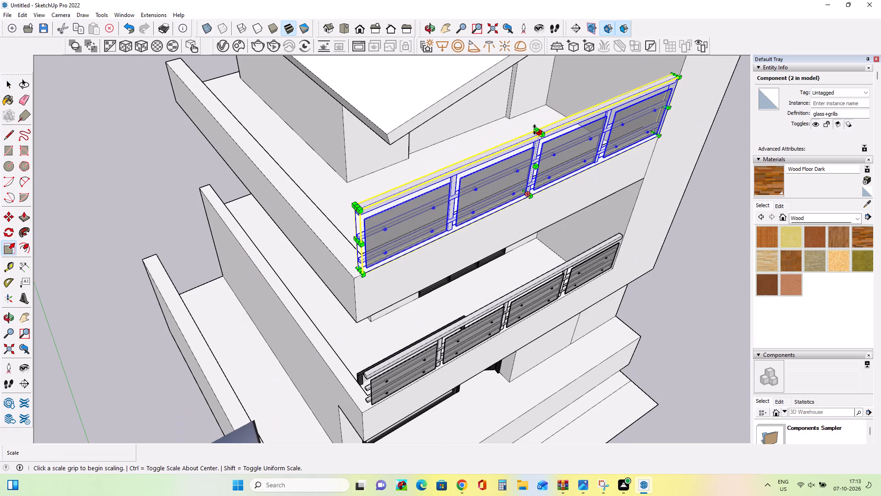
left_click(535, 130)
left_click(532, 150)
Compare both balcony railings and the house's front and side with the reference photo.
middle_click_drag(576, 189, 578, 146)
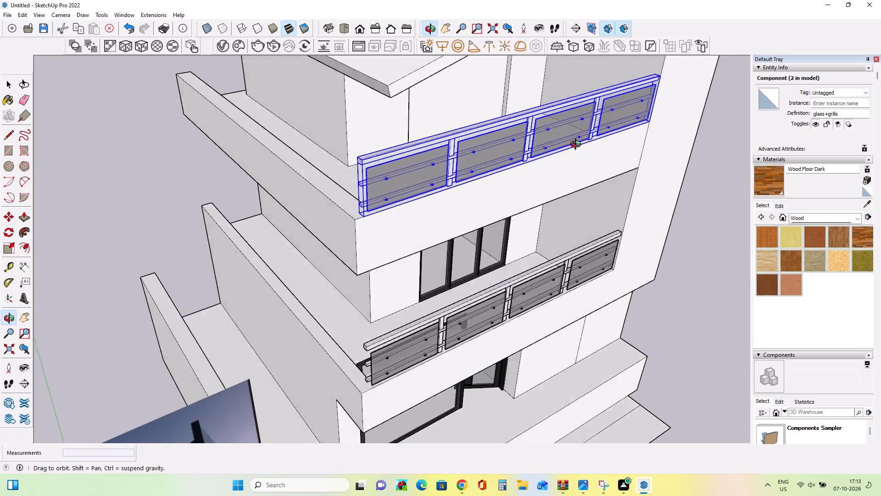
middle_click_drag(578, 146, 467, 99)
scroll(466, 101, "down", 10)
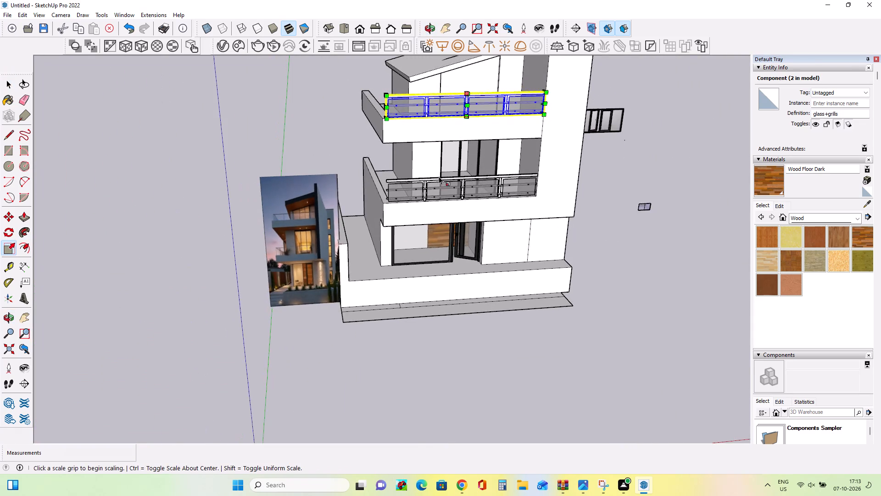
scroll(358, 216, "up", 5)
middle_click_drag(345, 199, 291, 185)
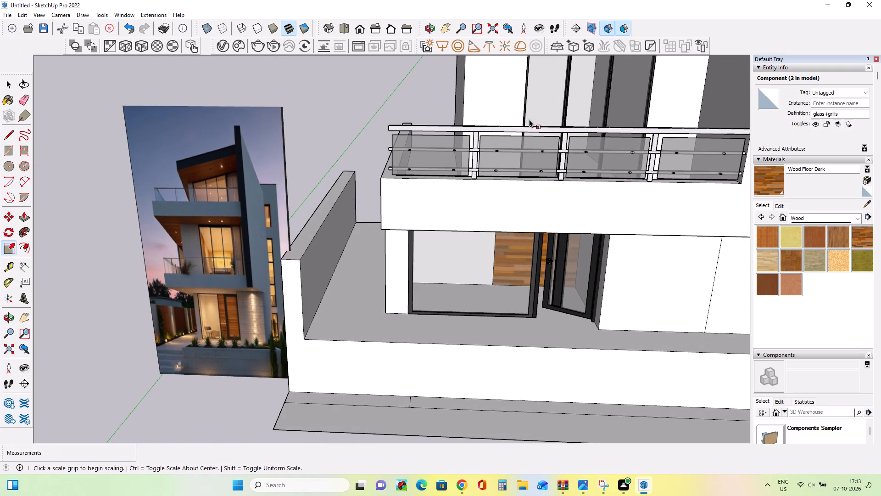
middle_click_drag(408, 171, 337, 161)
scroll(315, 157, "down", 4)
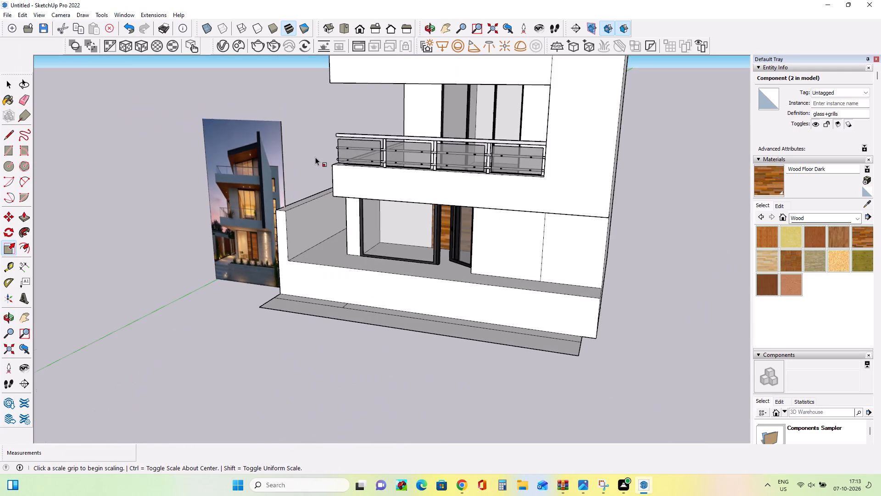
scroll(315, 157, "down", 1)
middle_click_drag(478, 178, 547, 192)
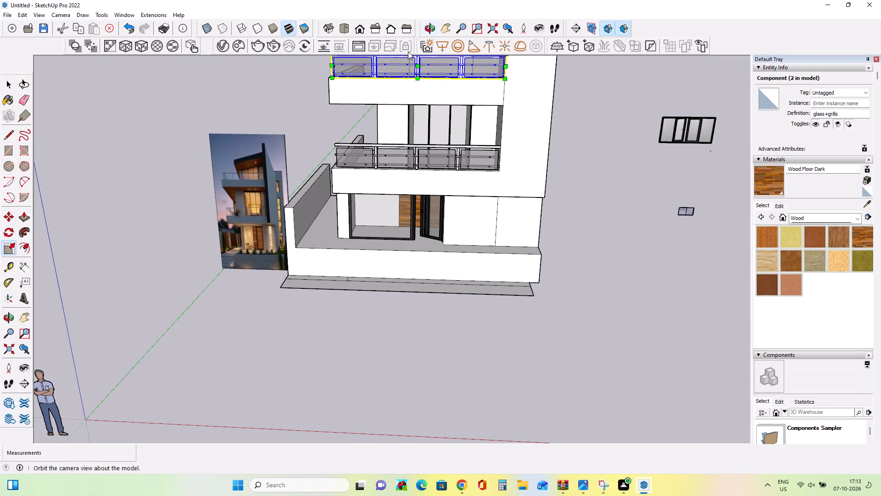
scroll(214, 216, "up", 4)
scroll(306, 214, "up", 4)
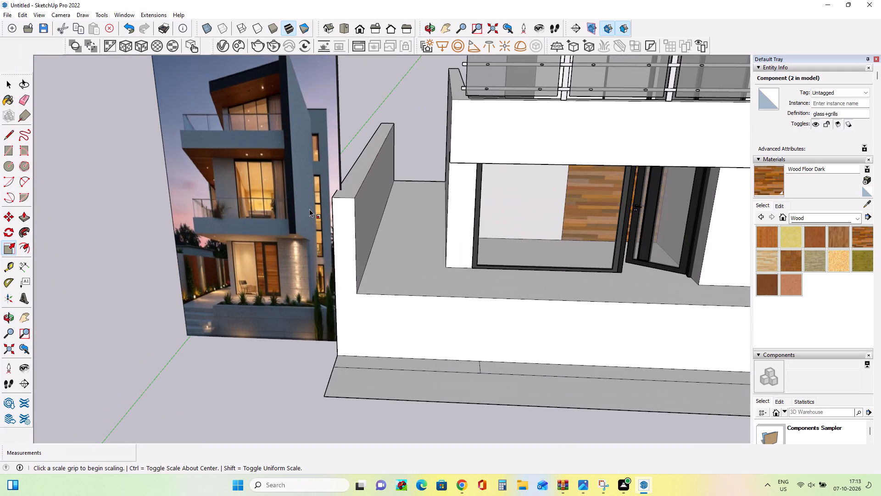
scroll(309, 209, "down", 4)
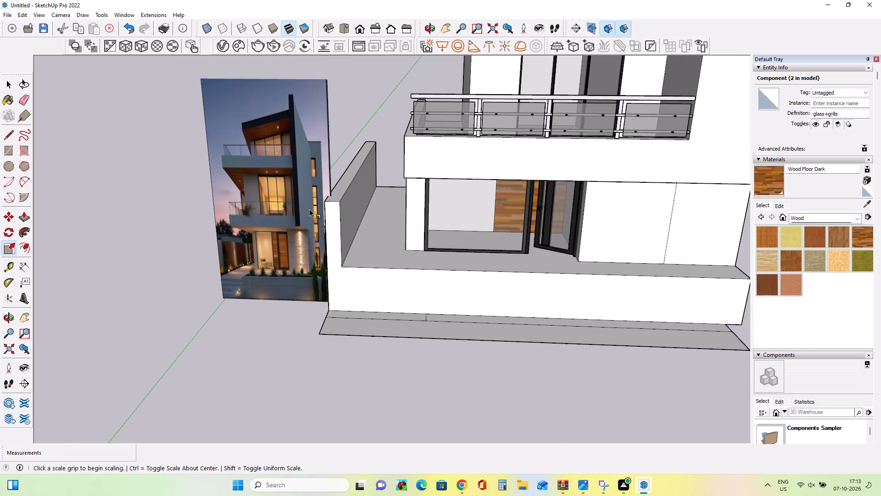
scroll(309, 209, "down", 8)
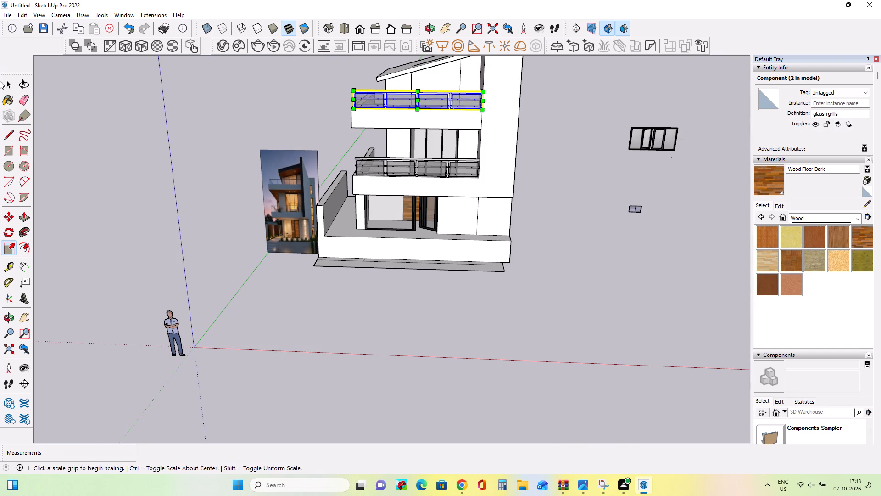
left_click(7, 85)
left_click(138, 114)
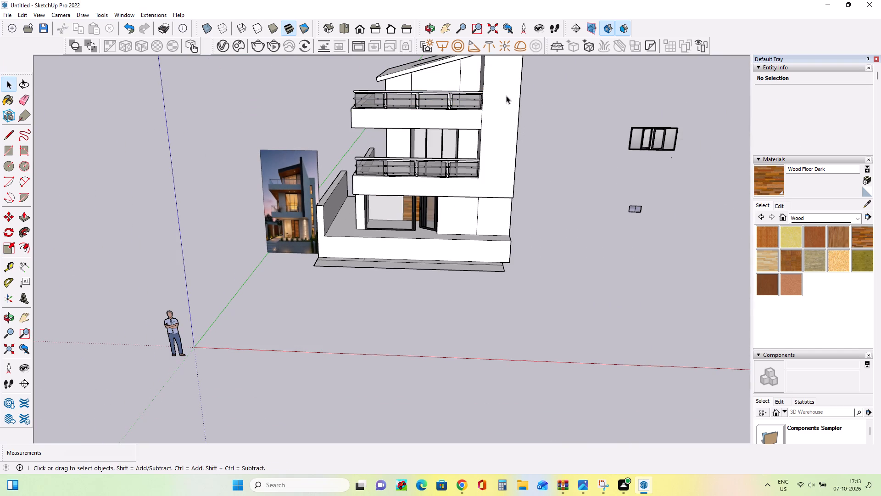
middle_click_drag(462, 107, 534, 113)
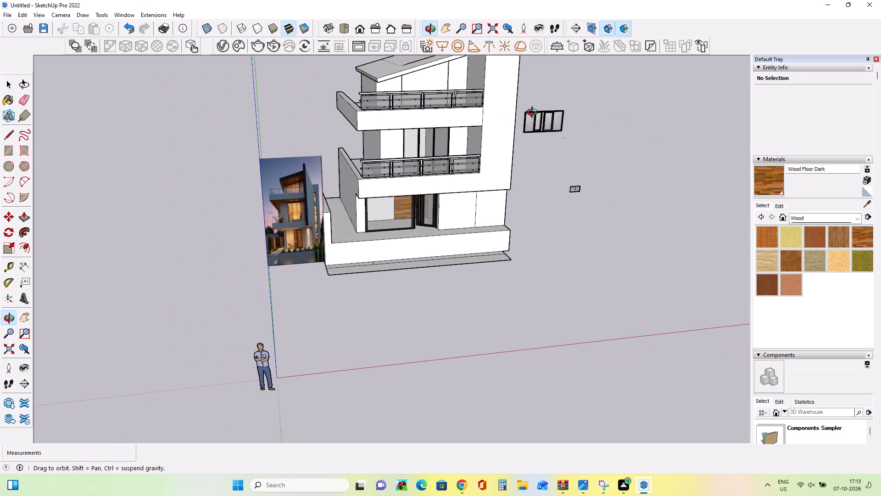
middle_click_drag(534, 113, 662, 109)
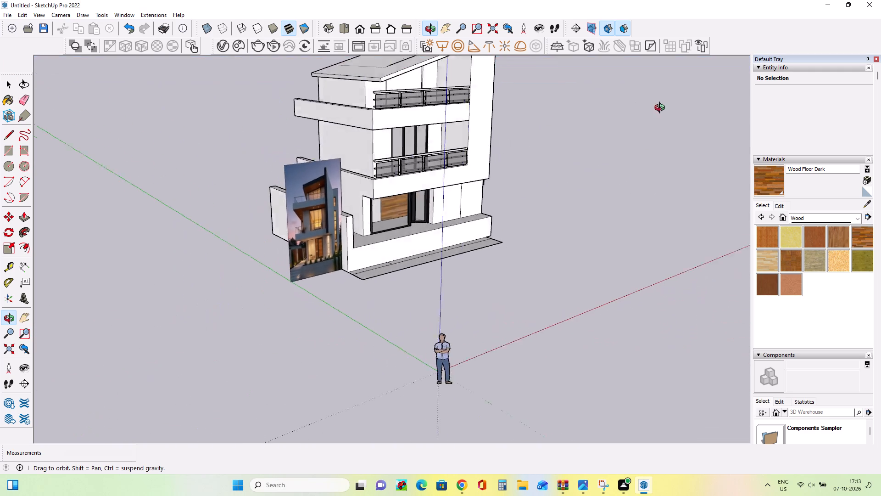
middle_click_drag(662, 109, 662, 109)
middle_click_drag(306, 180, 593, 158)
middle_click_drag(272, 213, 386, 202)
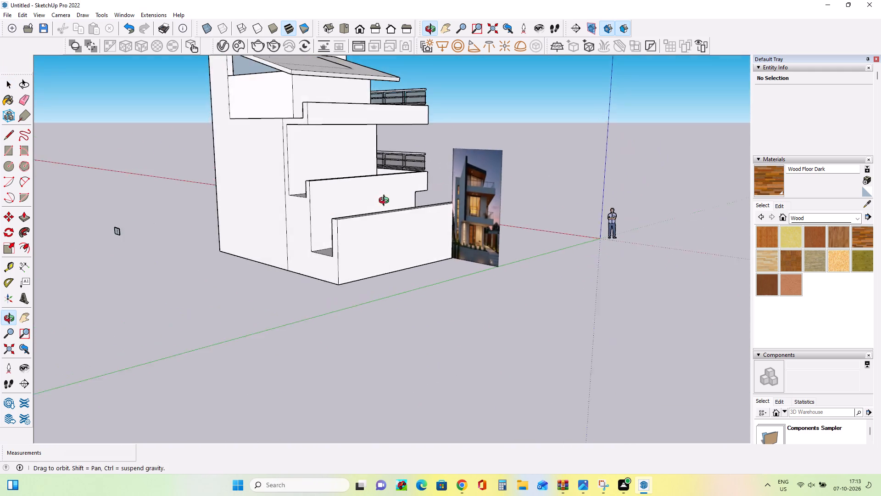
middle_click_drag(386, 202, 454, 206)
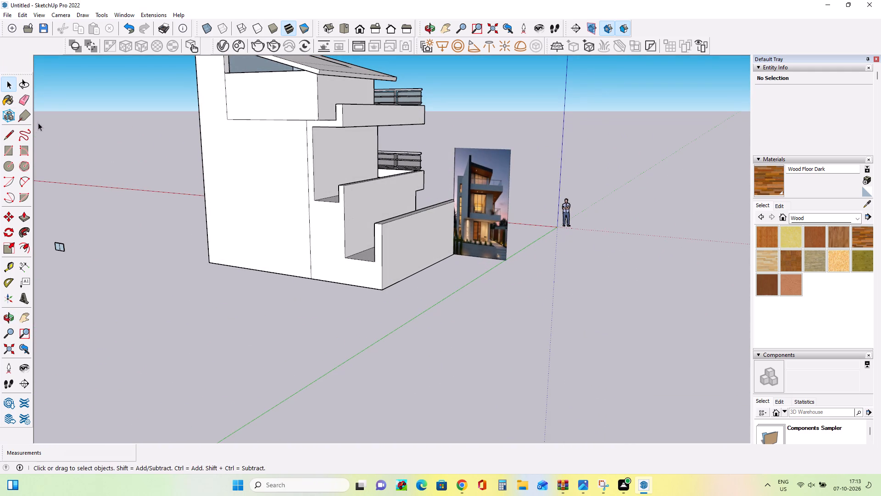
Draw a rectangle about 4' 2" by 1' 8" across the open rear end of the middle-floor side balcony's floor.
left_click(24, 221)
middle_click_drag(363, 225, 373, 253)
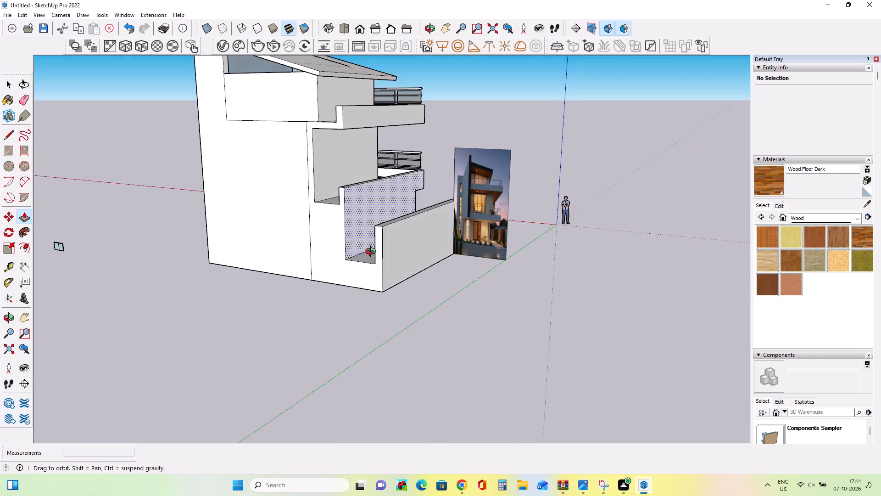
middle_click_drag(373, 253, 376, 262)
middle_click_drag(357, 211, 374, 247)
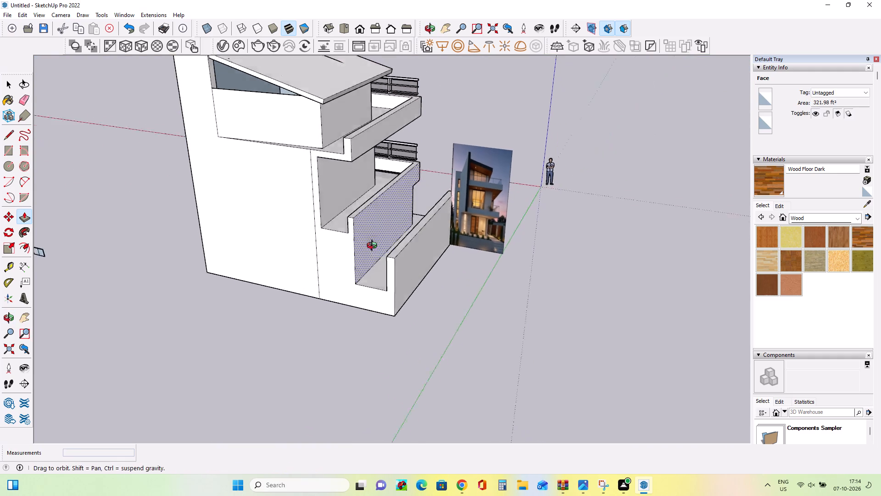
middle_click_drag(374, 247, 396, 270)
middle_click_drag(352, 238, 353, 239)
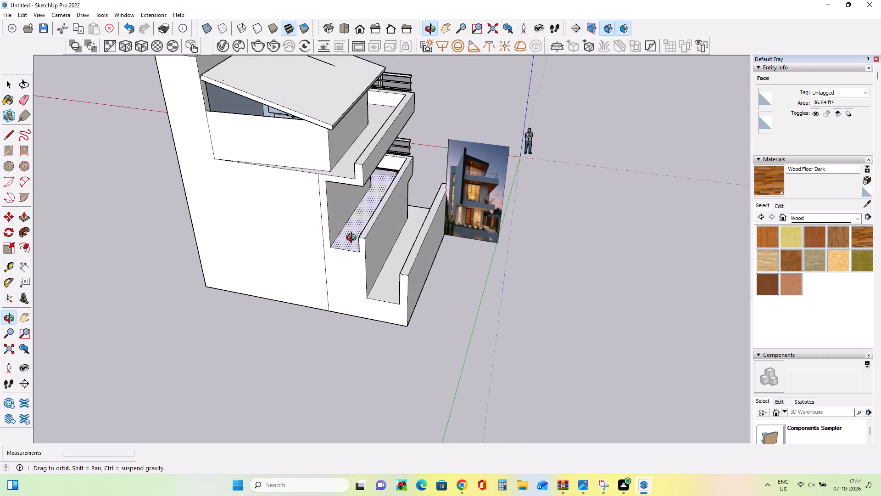
middle_click_drag(353, 239, 380, 242)
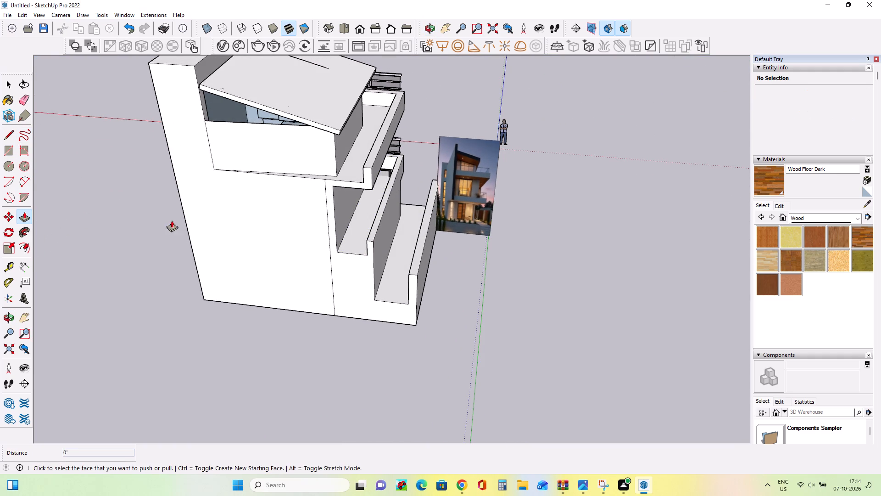
left_click(5, 153)
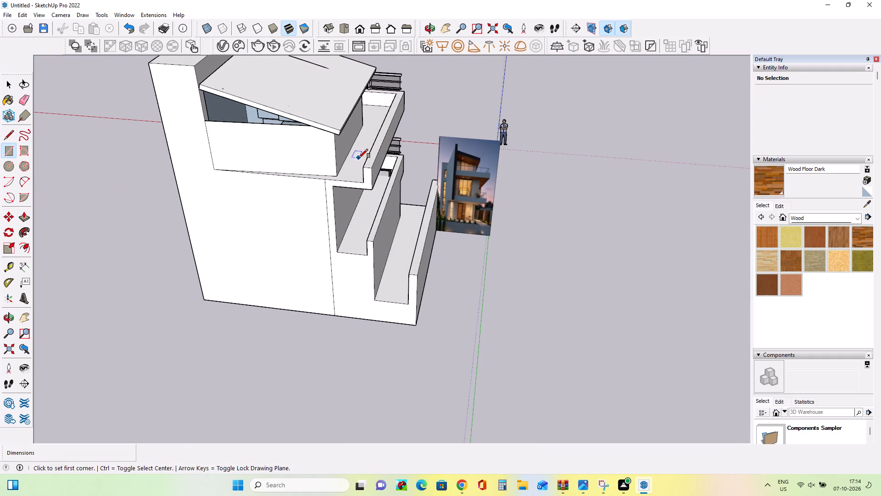
scroll(316, 180, "up", 3)
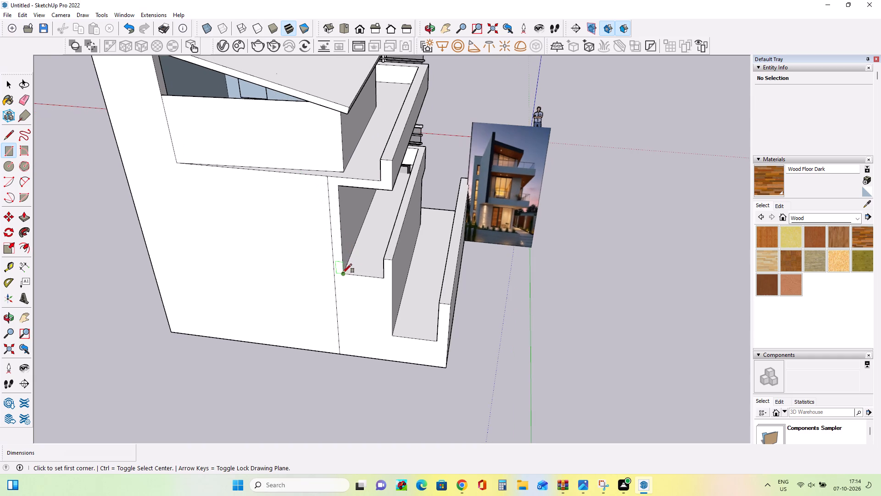
left_click(346, 273)
middle_click_drag(376, 266, 442, 271)
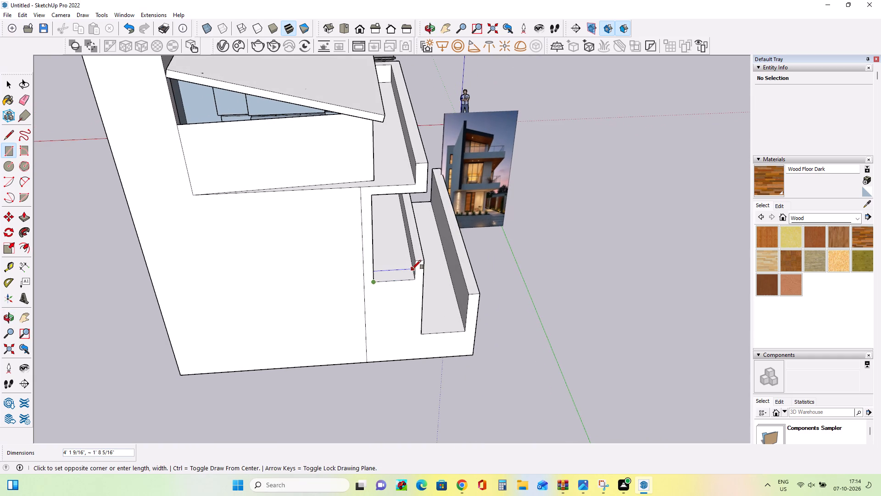
left_click(412, 269)
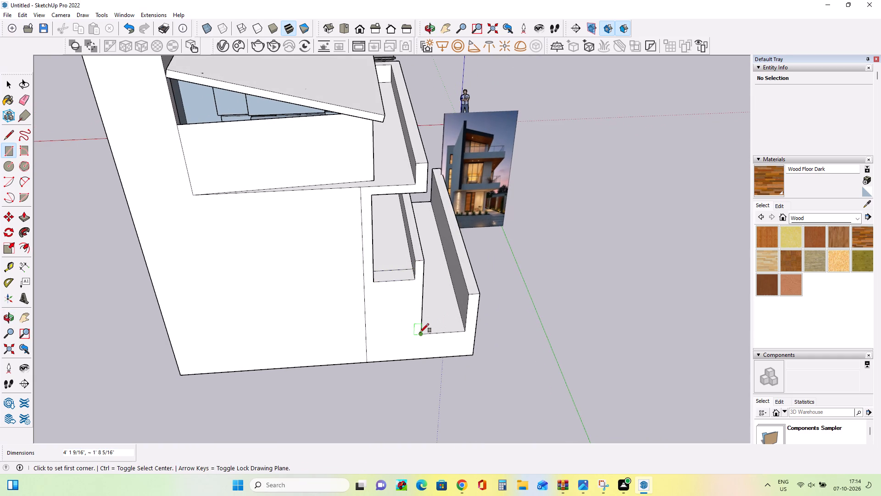
Draw a rectangle about 4' 9" by 2' 3" across the open rear end of the ground-floor side passage's floor.
left_click(420, 333)
left_click(461, 317)
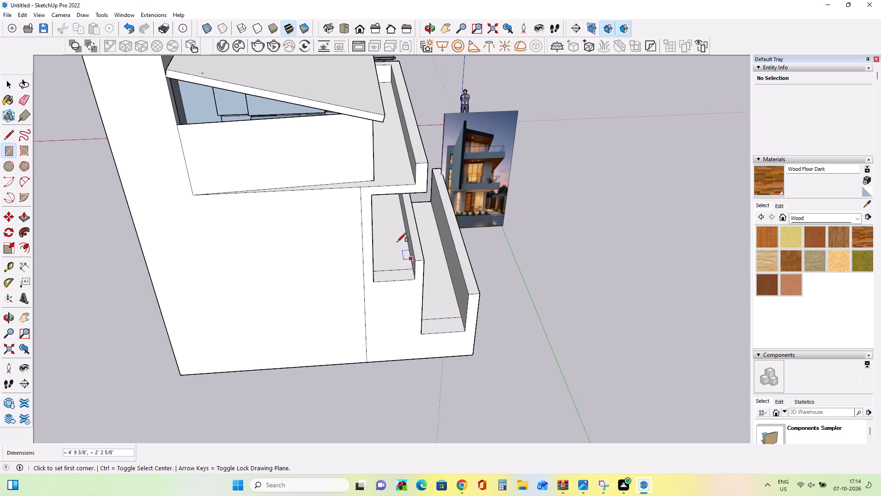
Examine the side balconies and front facade against the reference photo, ending at the open rear ends.
middle_click_drag(378, 225, 335, 222)
middle_click_drag(440, 201, 174, 215)
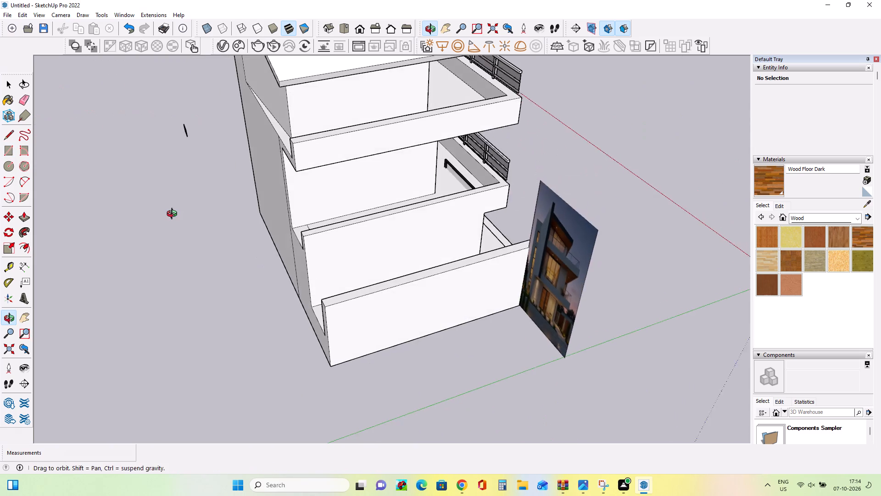
middle_click_drag(174, 215, 0, 172)
middle_click_drag(433, 290, 293, 268)
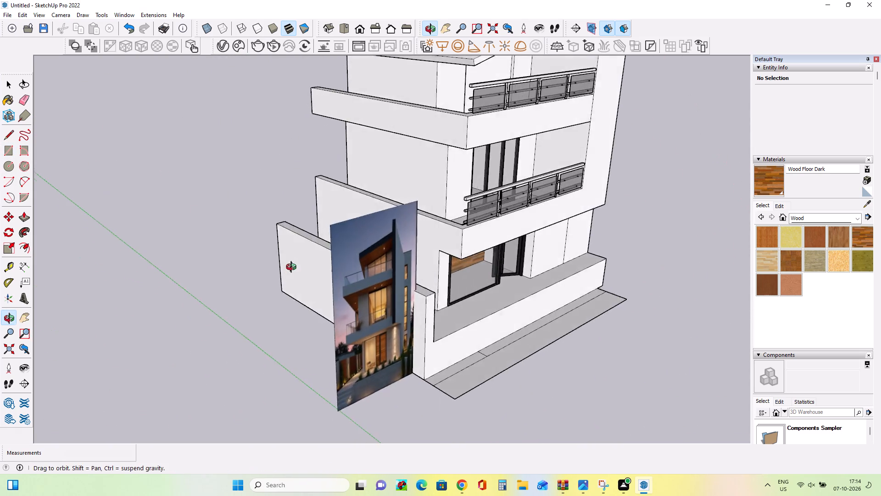
middle_click_drag(293, 268, 205, 254)
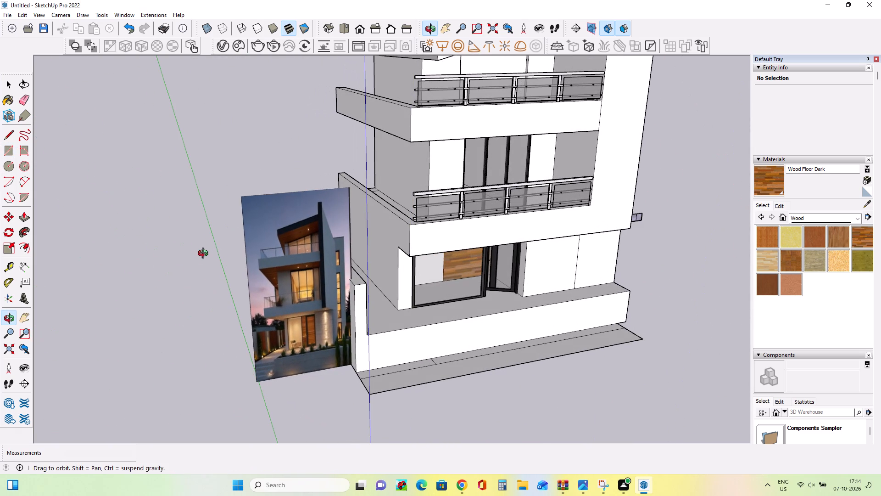
middle_click_drag(205, 254, 649, 279)
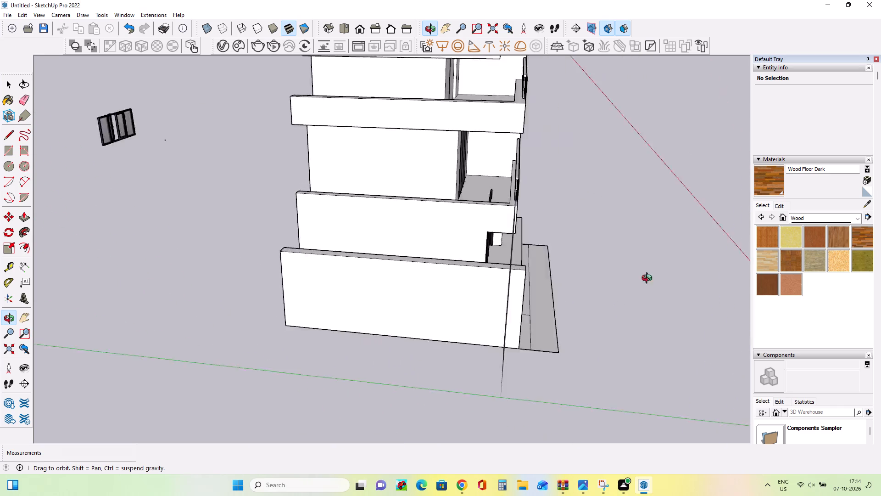
middle_click_drag(649, 279, 848, 264)
middle_click_drag(557, 279, 636, 295)
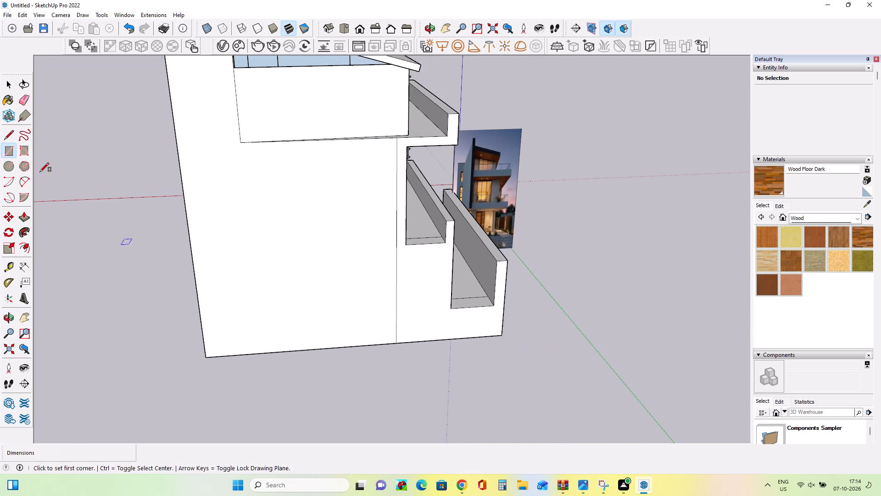
Push/Pull the rectangle at the middle-floor side balcony's rear end 2' 4 1/2", and a further 7' 9 5/16" up to the upper balcony's underside.
left_click(21, 217)
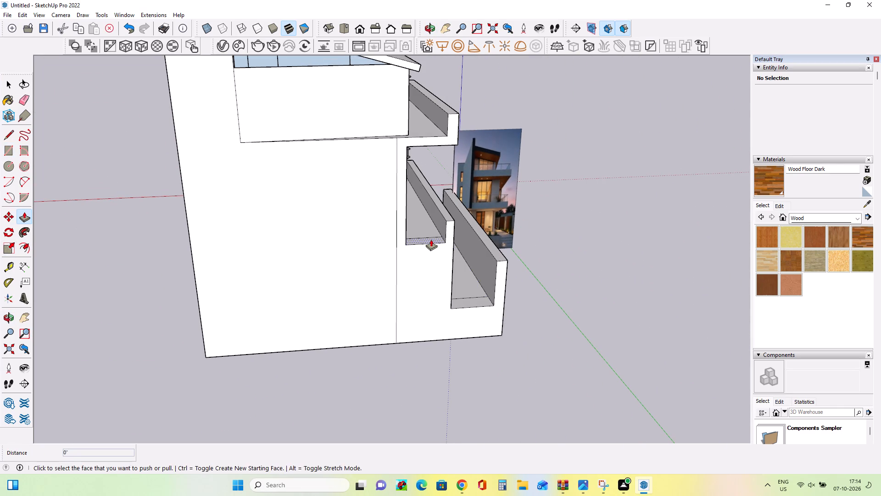
left_click(431, 239)
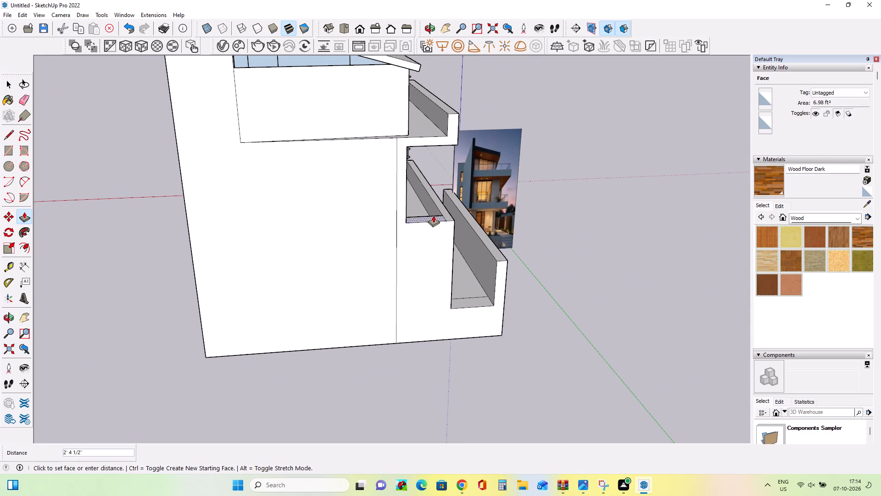
left_click(433, 215)
left_click(438, 217)
left_click(424, 140)
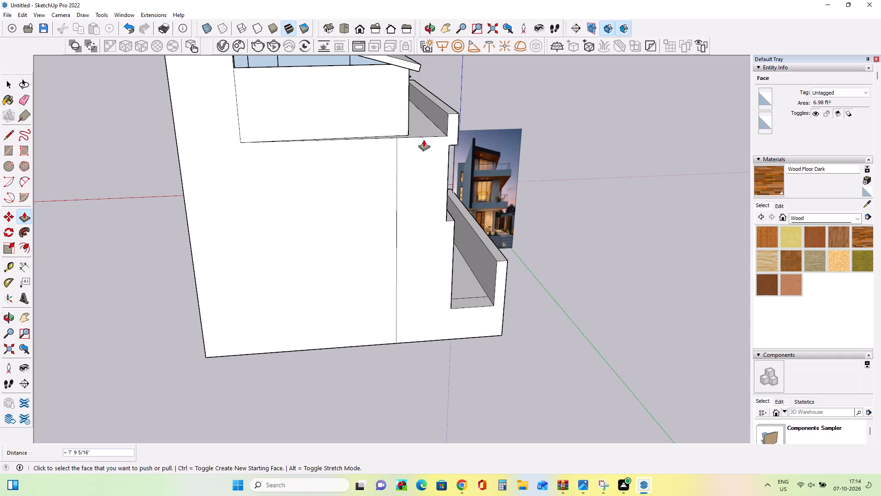
Push/Pull the rectangle at the ground-floor side passage's rear end up 5' 3 9/16" to the top of the side wall.
middle_click_drag(510, 290, 331, 285)
middle_click_drag(432, 300, 135, 304)
middle_click_drag(307, 282, 638, 281)
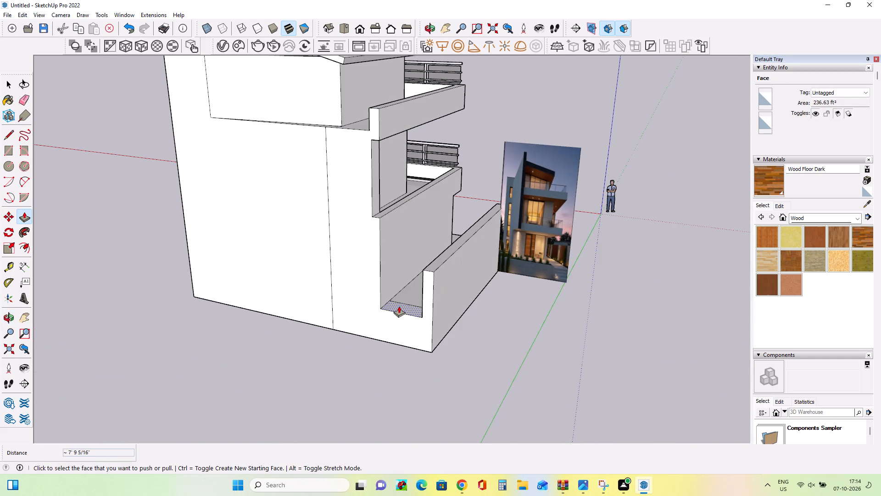
left_click(399, 306)
left_click(379, 157)
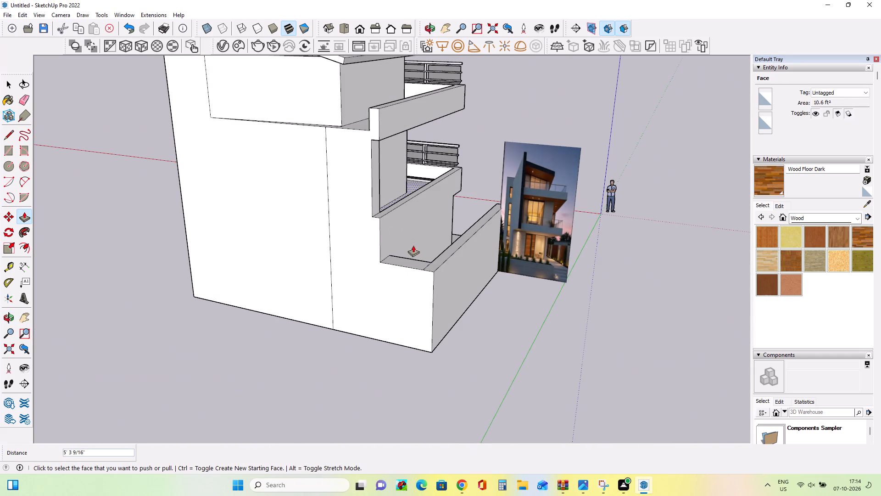
Examine the front facade, balconies and upper-floor openings against the reference photo.
middle_click_drag(481, 271, 0, 276)
middle_click_drag(411, 245, 217, 244)
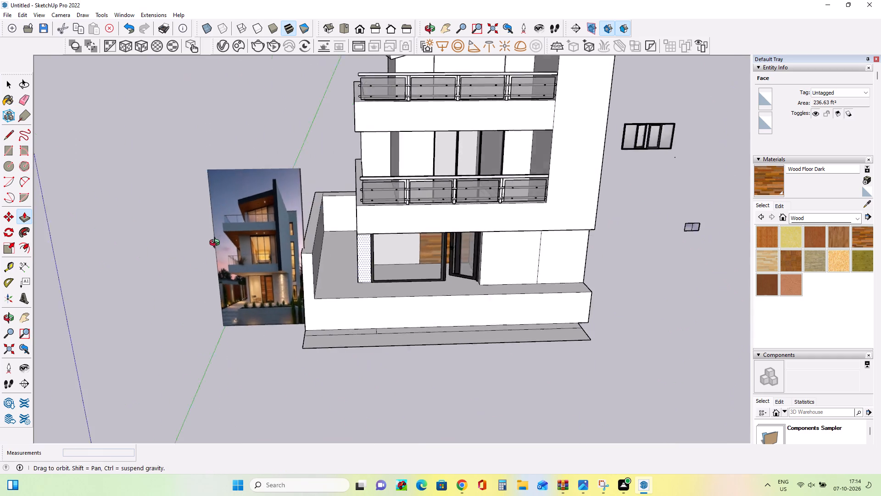
middle_click_drag(217, 244, 193, 238)
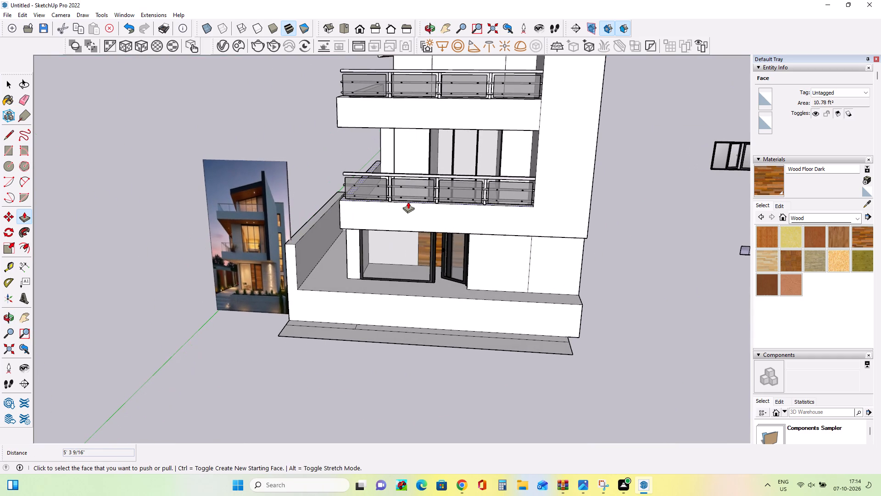
middle_click_drag(416, 201, 397, 246)
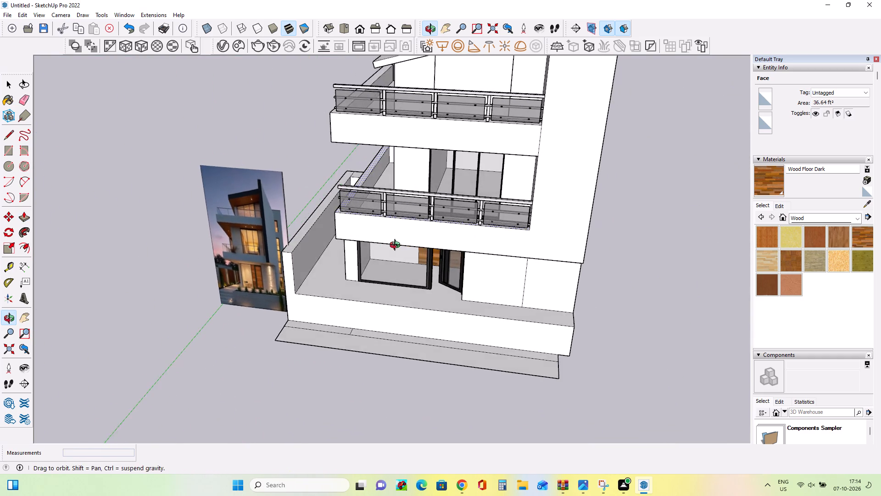
middle_click_drag(397, 246, 408, 210)
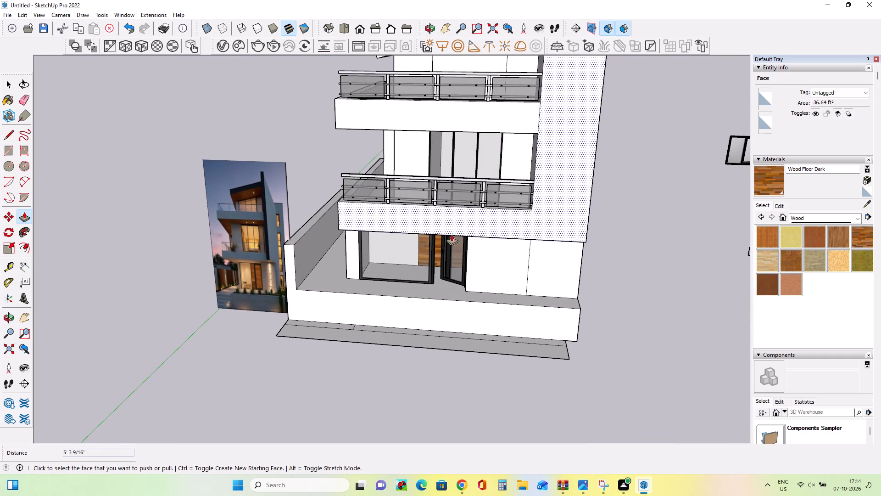
middle_click_drag(436, 279, 478, 279)
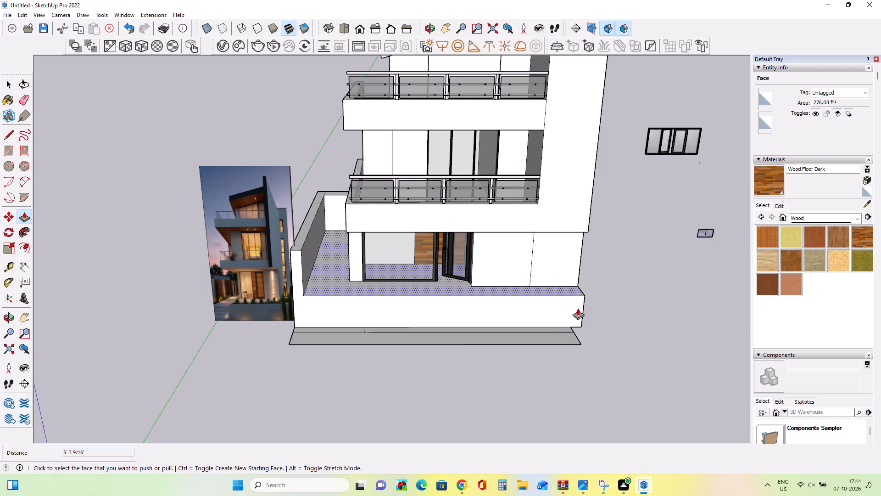
scroll(468, 205, "down", 5)
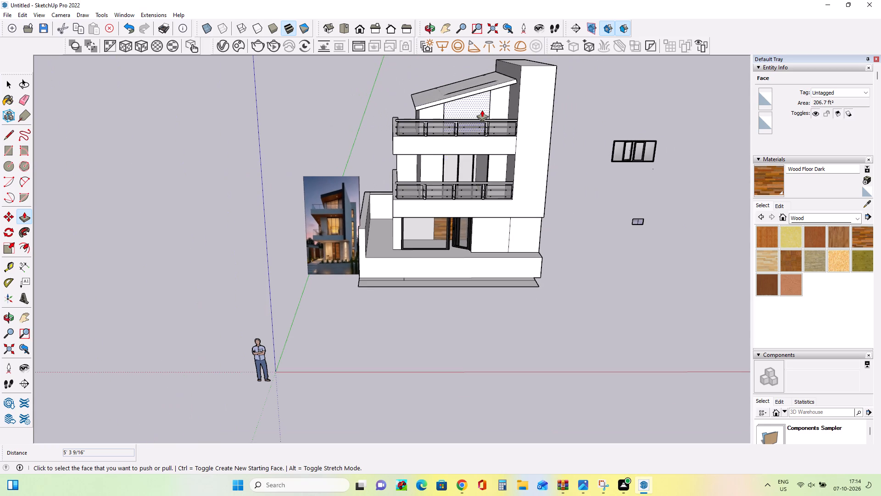
scroll(482, 108, "up", 6)
middle_click_drag(497, 166, 496, 139)
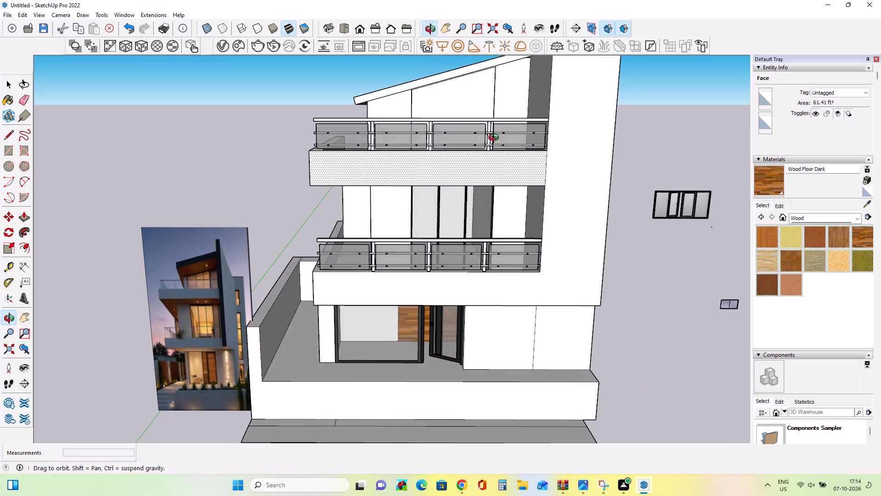
middle_click_drag(496, 139, 496, 138)
scroll(494, 163, "down", 3)
middle_click_drag(546, 224, 531, 211)
scroll(486, 220, "up", 3)
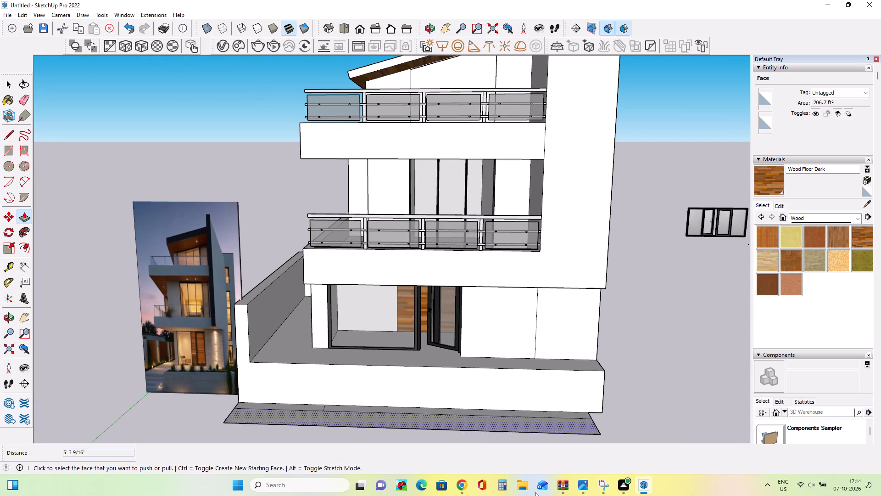
Switch to Chrome and look through the grill glass search results in 3D Warehouse for a suitable model.
left_click(468, 490)
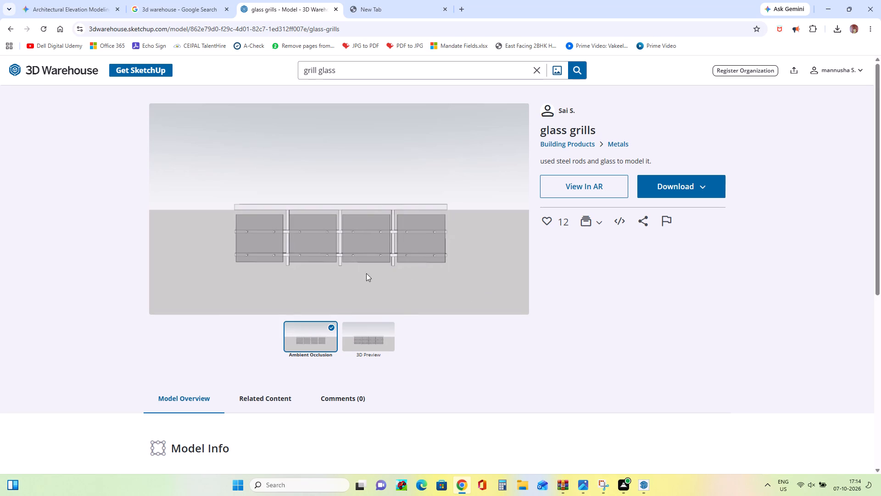
scroll(396, 374, "down", 8)
scroll(394, 369, "up", 9)
left_click(6, 27)
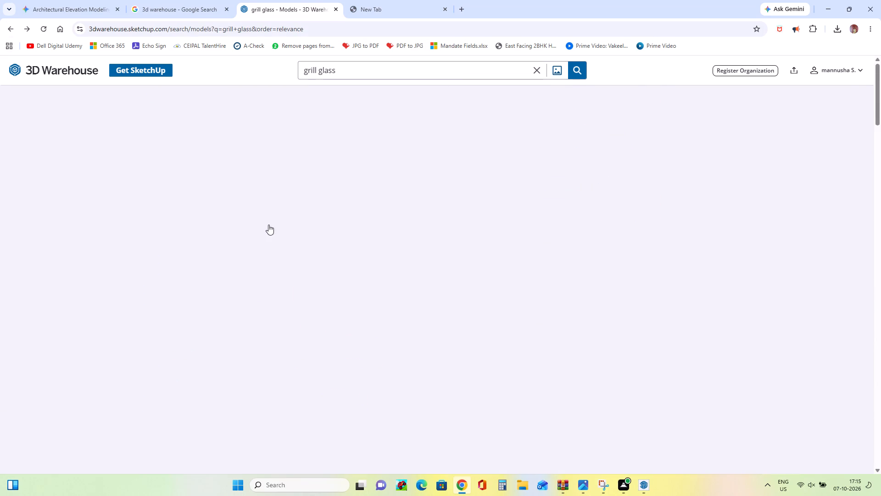
scroll(489, 305, "down", 2)
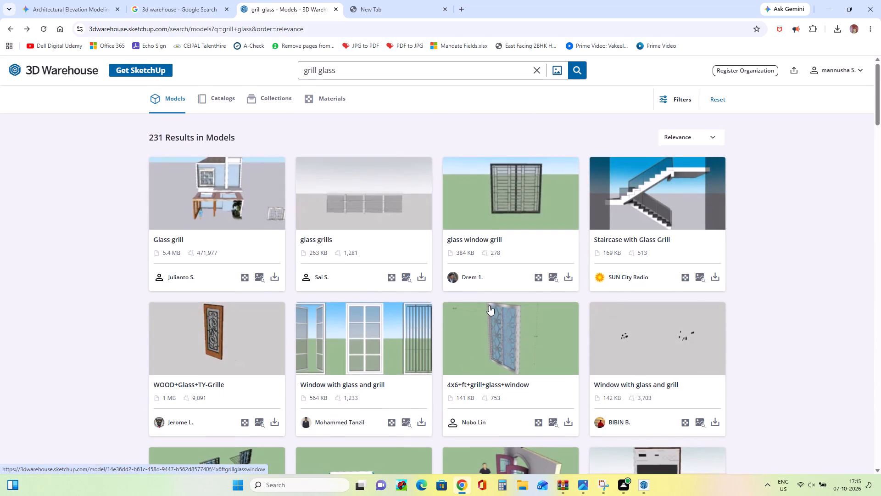
scroll(489, 305, "down", 10)
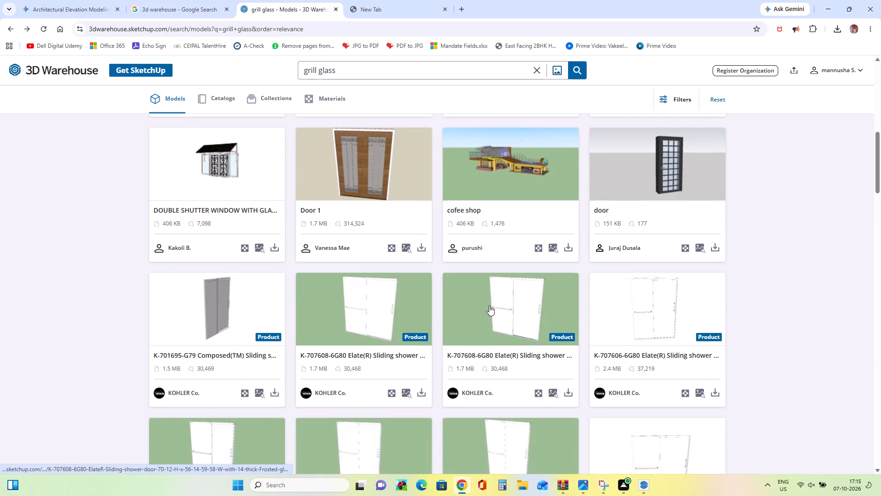
scroll(489, 305, "down", 11)
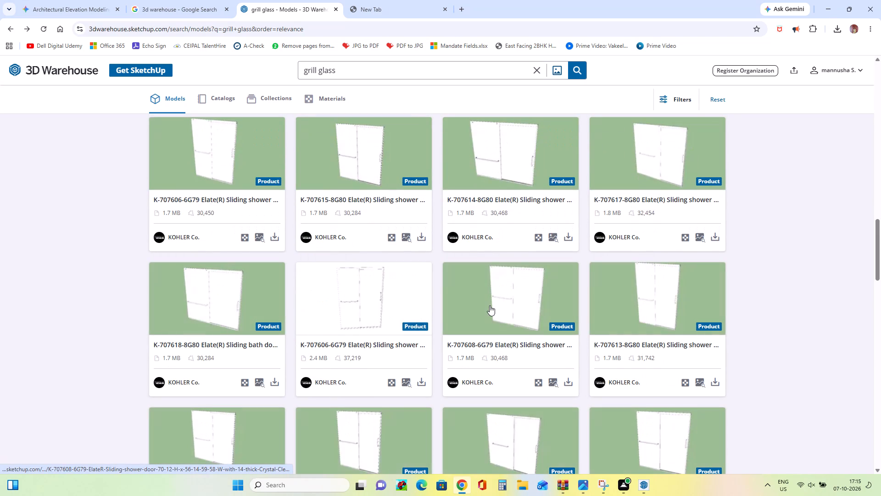
scroll(490, 305, "down", 4)
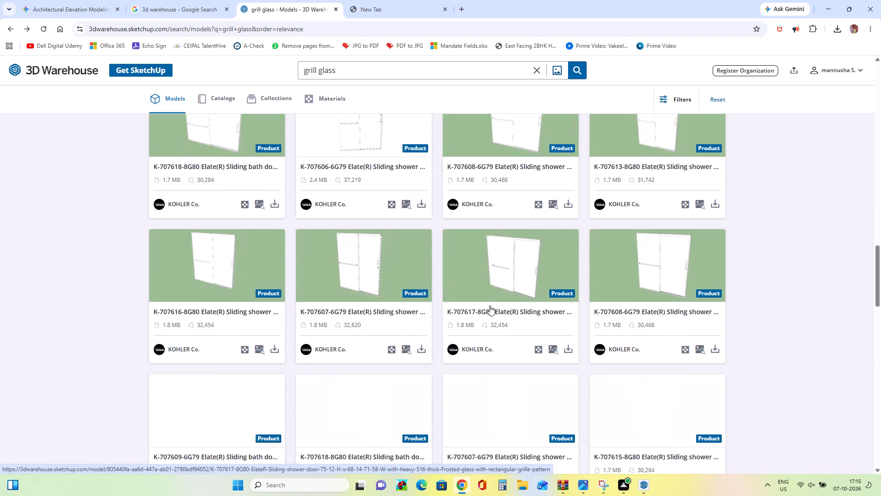
scroll(490, 305, "down", 16)
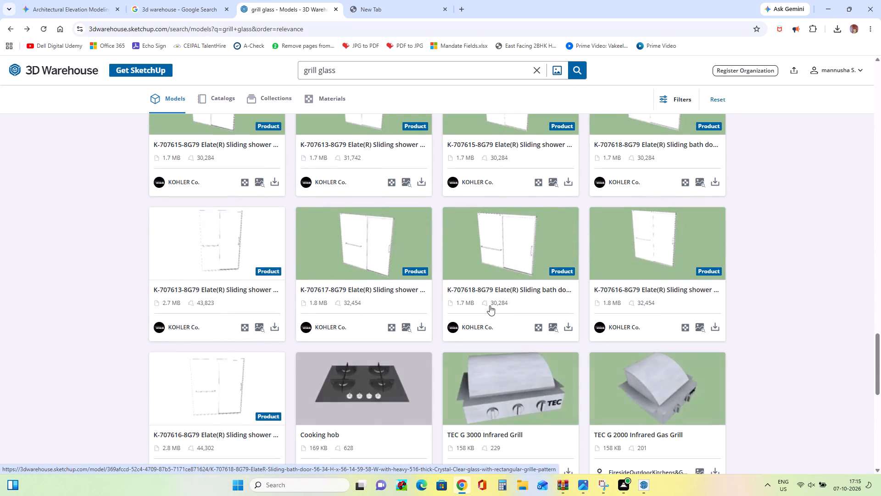
scroll(490, 305, "down", 2)
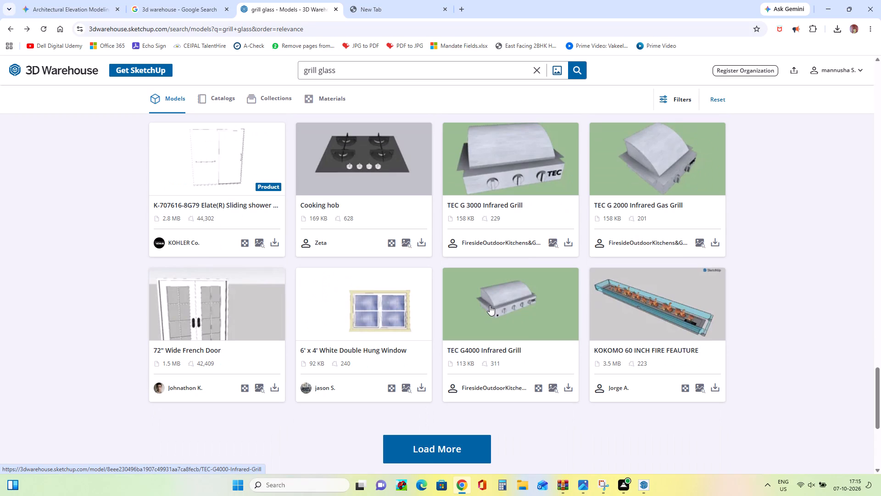
scroll(504, 298, "up", 16)
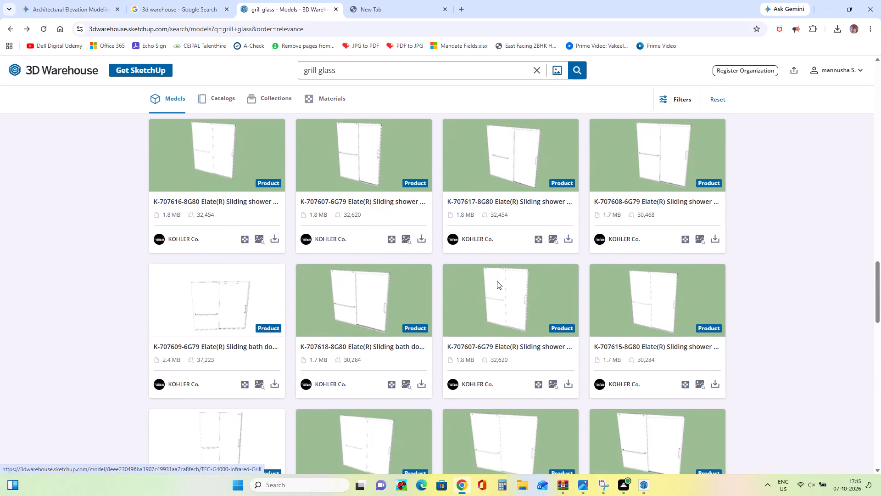
scroll(497, 281, "up", 11)
scroll(497, 282, "up", 17)
scroll(497, 282, "down", 1)
scroll(497, 282, "up", 3)
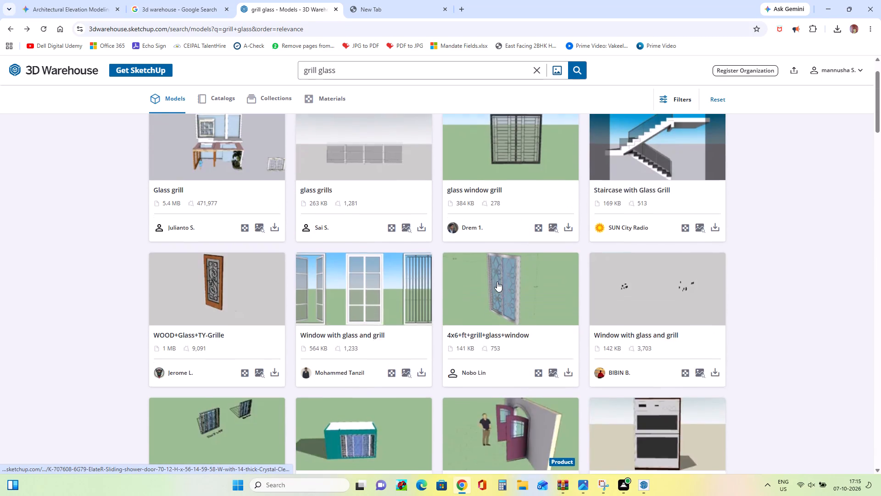
scroll(497, 282, "up", 13)
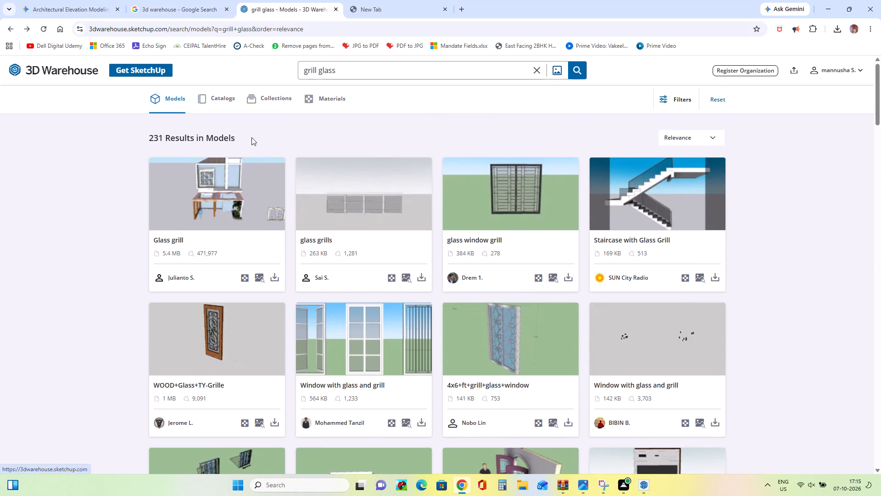
Search 3D Warehouse for "glass".
left_click(349, 71)
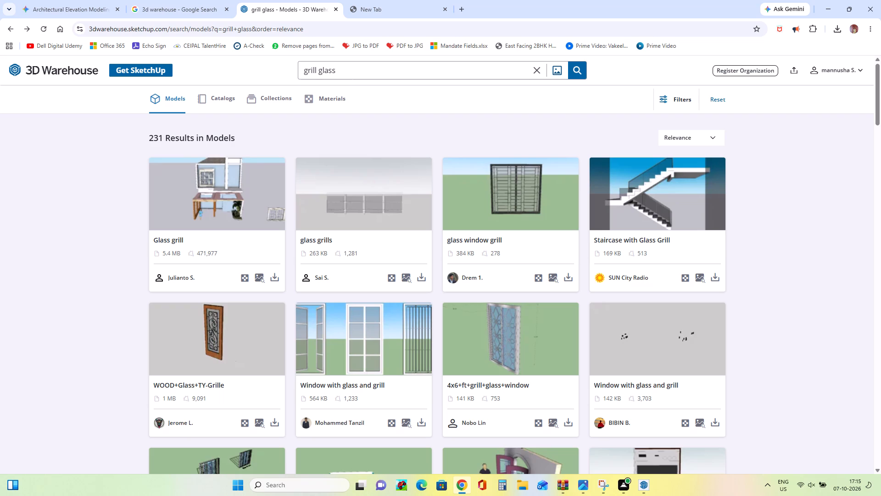
key("BackSpace")
key("BackSpace")
key("BackSpace")
key("BackSpace")
key("BackSpace")
key("BackSpace")
key("BackSpace")
key("BackSpace")
key("BackSpace")
key("BackSpace")
key("BackSpace")
key("BackSpace")
key("BackSpace")
key("BackSpace")
key("BackSpace")
key("BackSpace")
key("BackSpace")
type("glass")
key("Return")
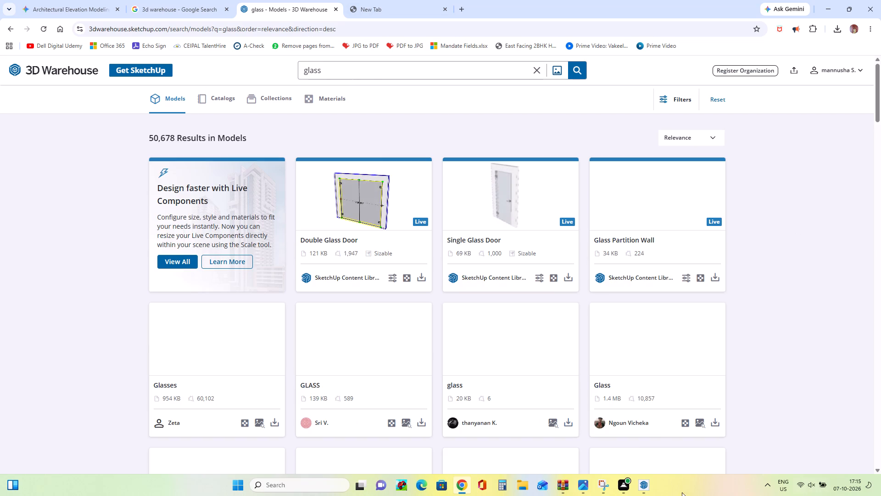
Look through the glass models in the 3D Warehouse results, including the plain rectangular GLASS panel, for one that suits the balcony railings.
scroll(860, 495, "down", 1)
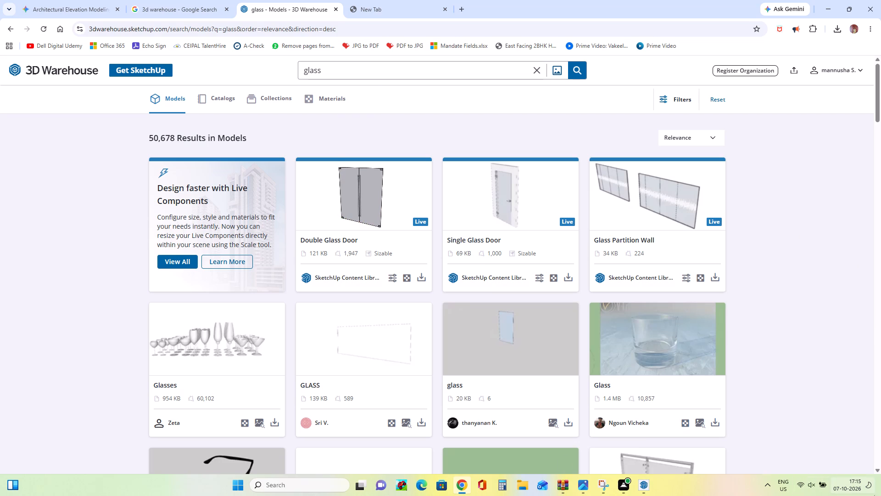
scroll(864, 495, "down", 2)
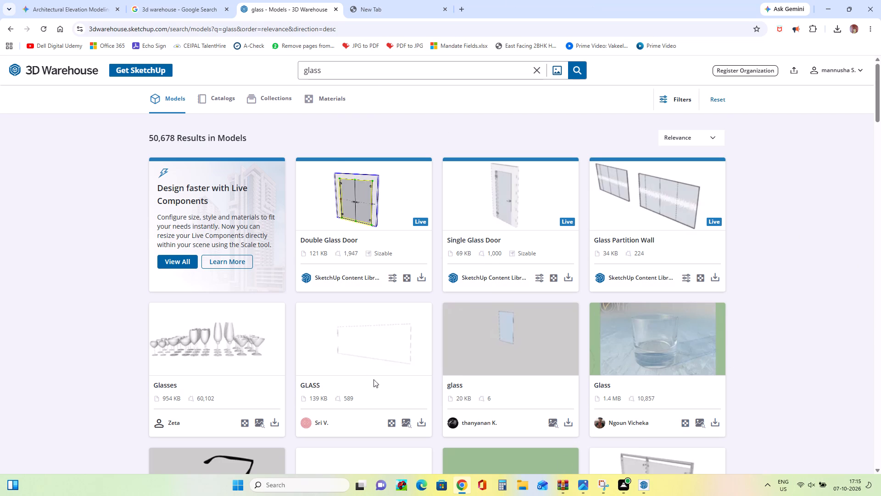
scroll(378, 384, "down", 3)
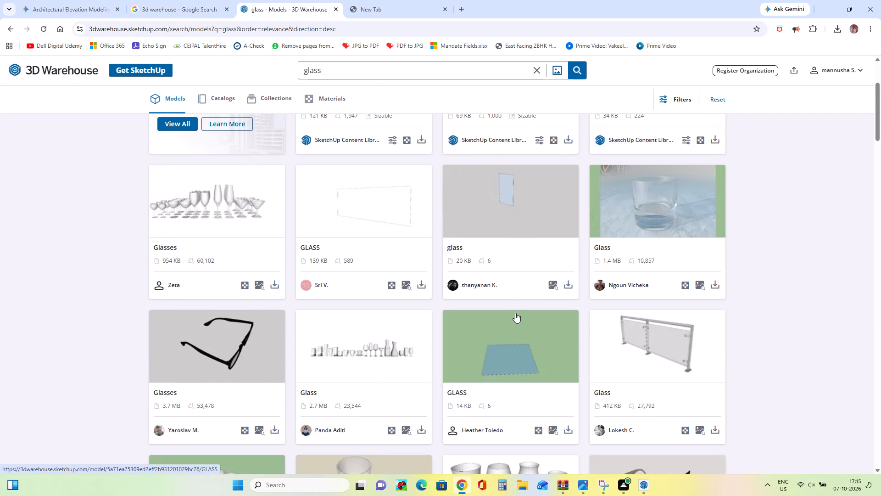
left_click(380, 214)
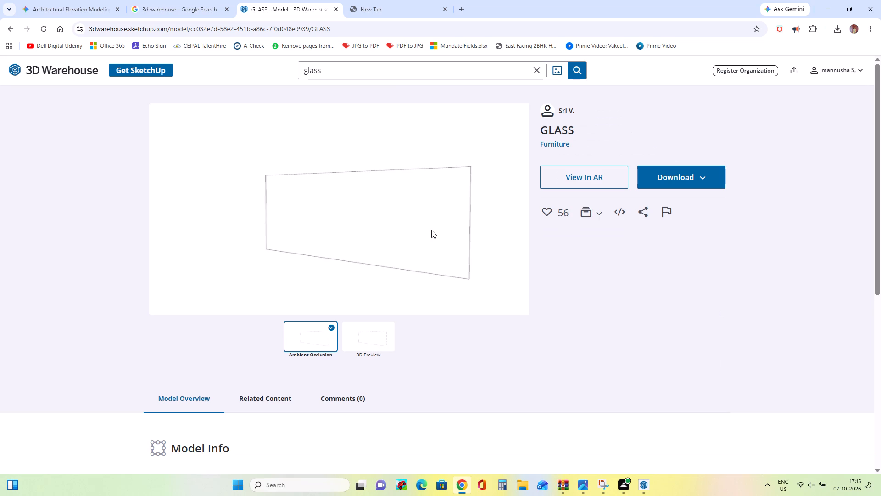
left_click(12, 30)
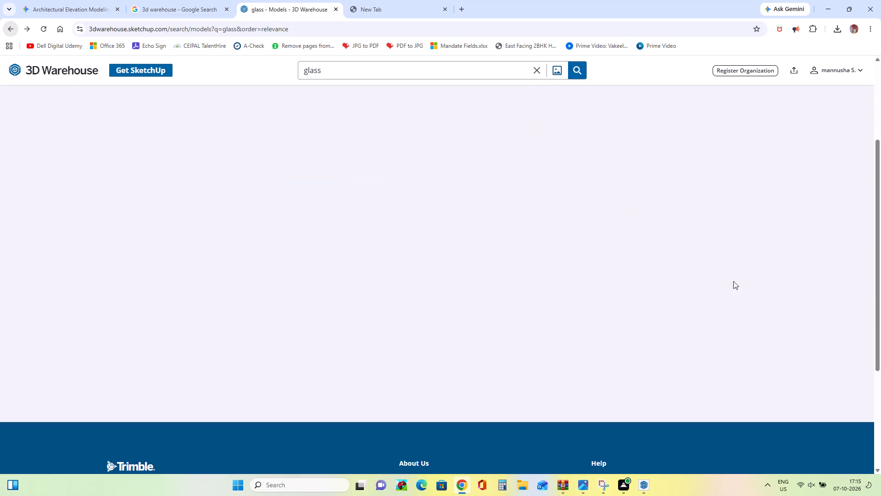
scroll(625, 318, "down", 2)
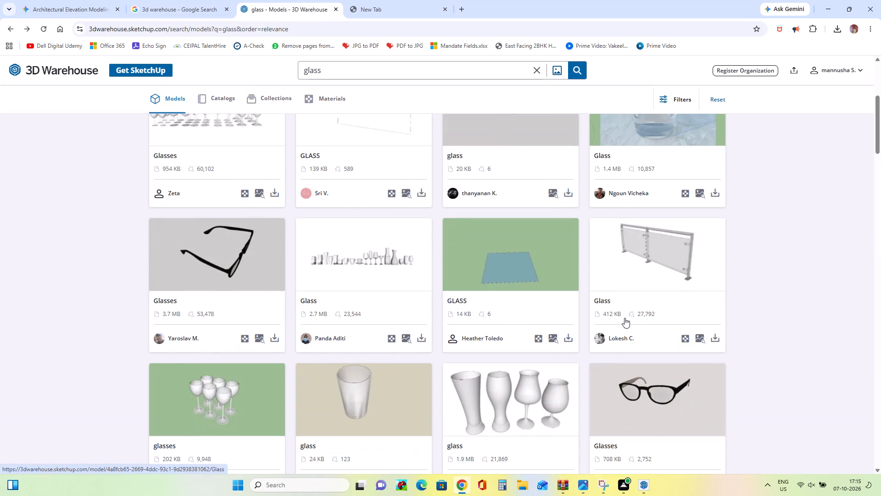
scroll(625, 318, "down", 5)
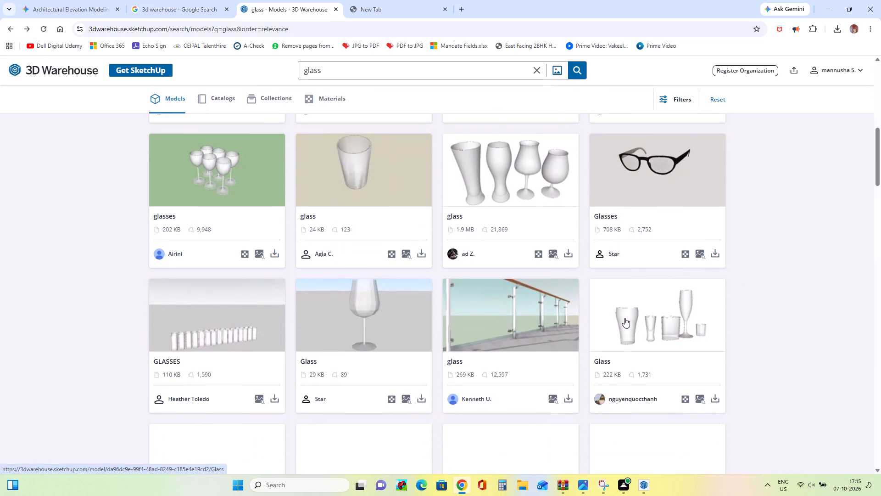
scroll(625, 318, "down", 1)
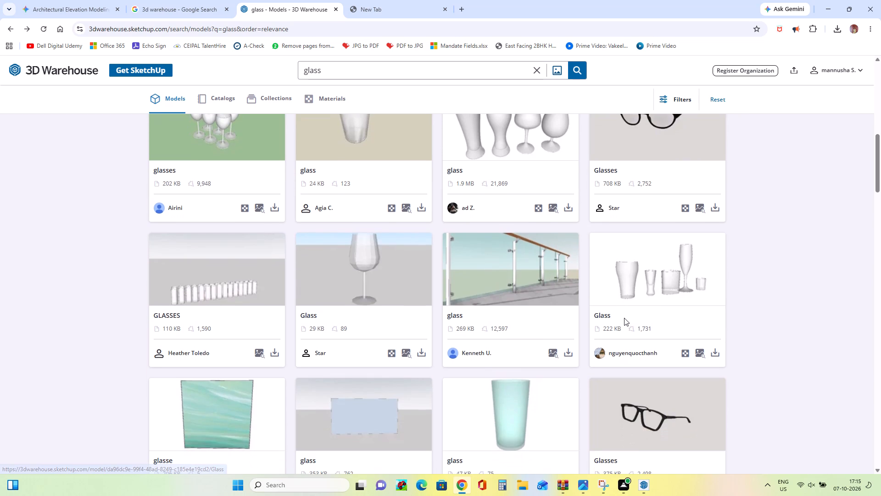
scroll(624, 318, "down", 7)
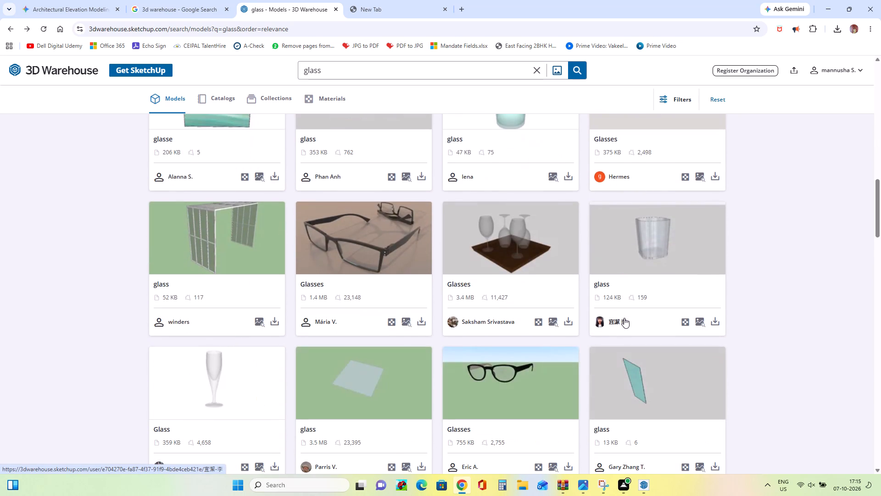
scroll(624, 318, "down", 8)
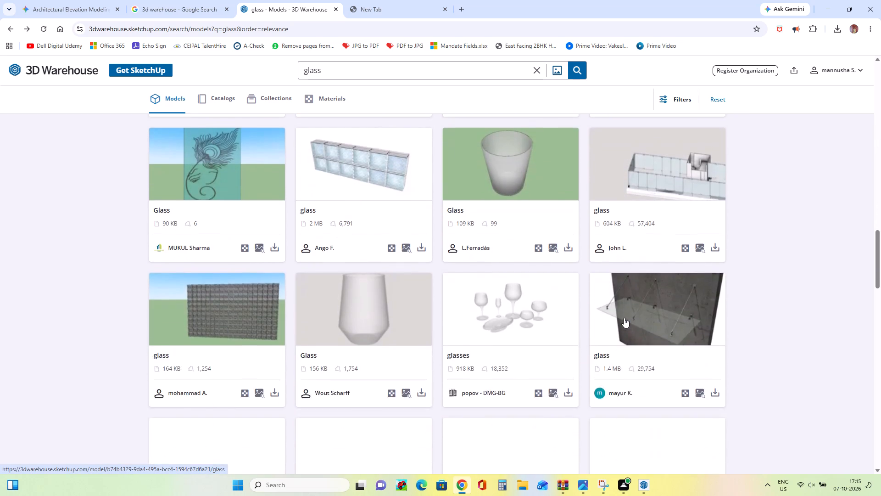
scroll(624, 318, "up", 20)
scroll(624, 318, "up", 11)
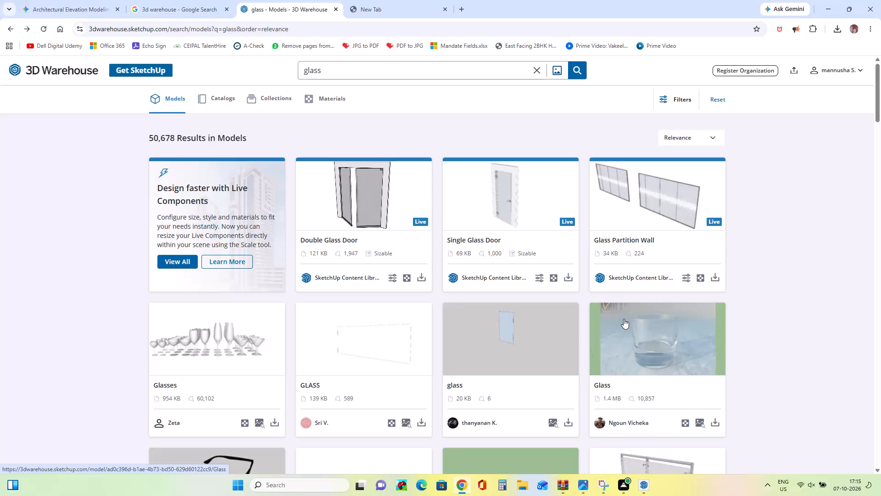
Download the plain rectangular GLASS panel model as a SketchUp file.
left_click(419, 421)
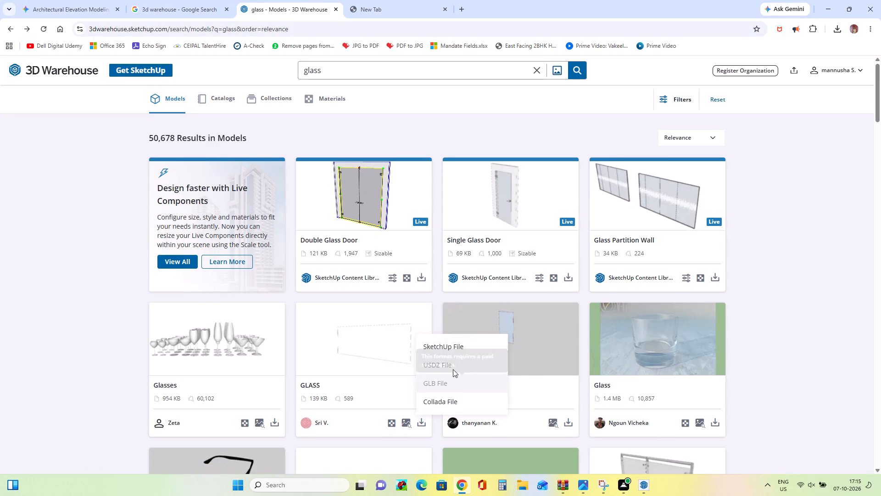
left_click(453, 355)
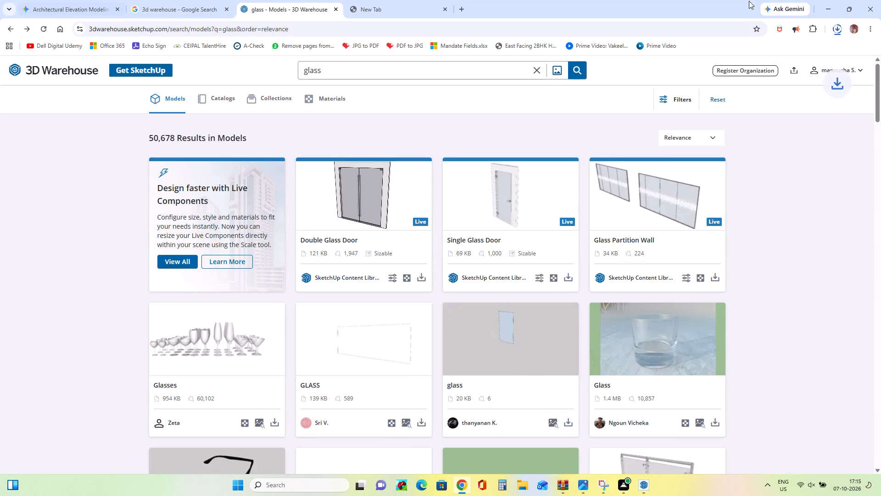
Switch to SketchUp, import the file "glass" from Downloads and place it on the open side of the house, near the spare window.
left_click(825, 4)
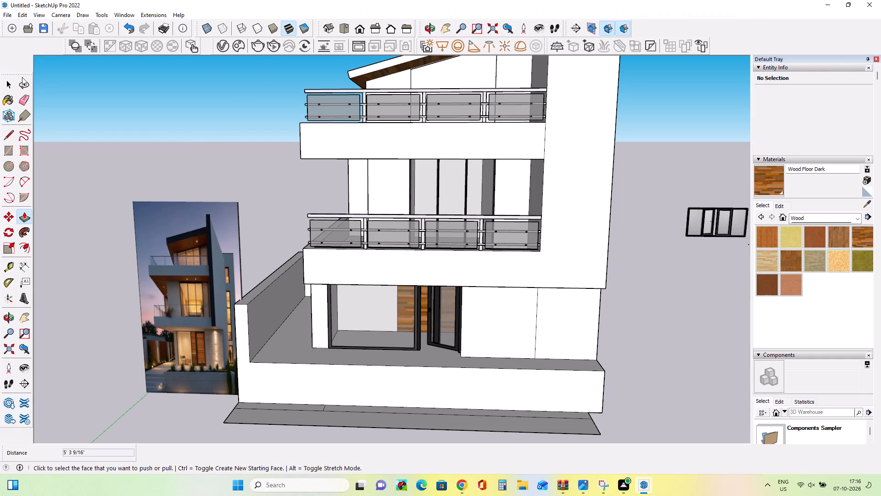
left_click(0, 17)
left_click(33, 175)
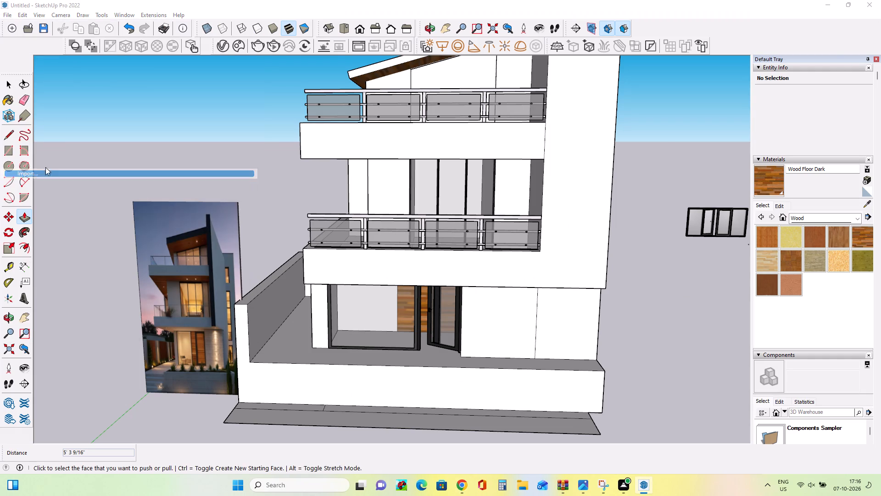
left_click(385, 209)
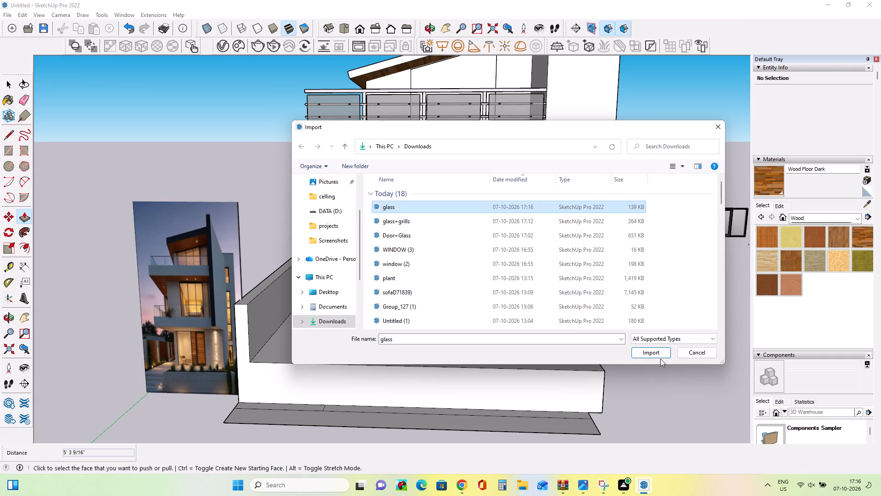
left_click(658, 352)
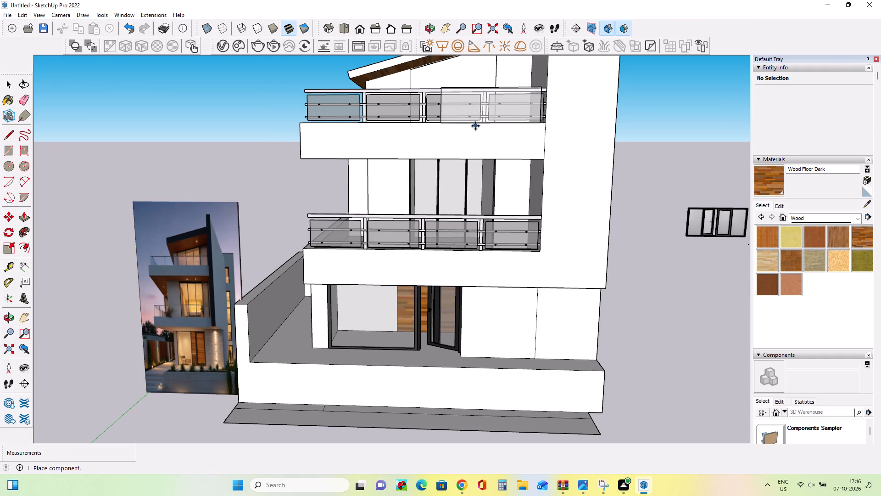
left_click(646, 296)
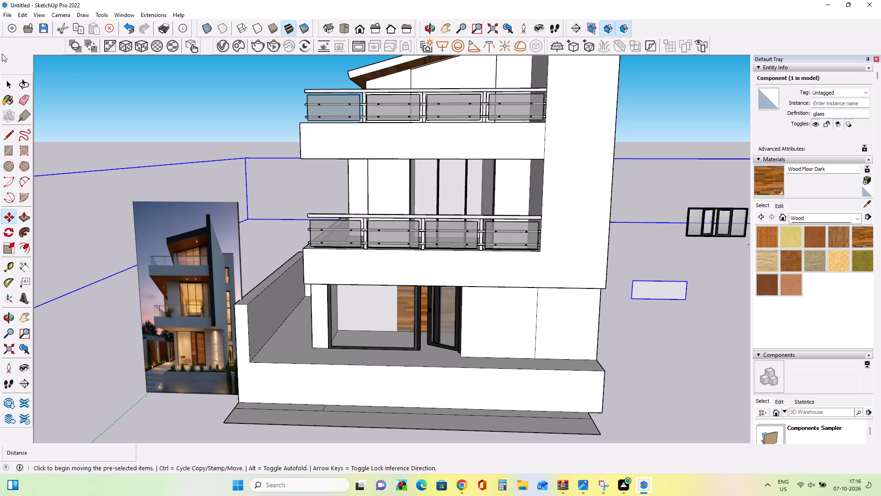
Delete the grilled glass railings from the upper and lower front balconies.
left_click(11, 81)
left_click(390, 110)
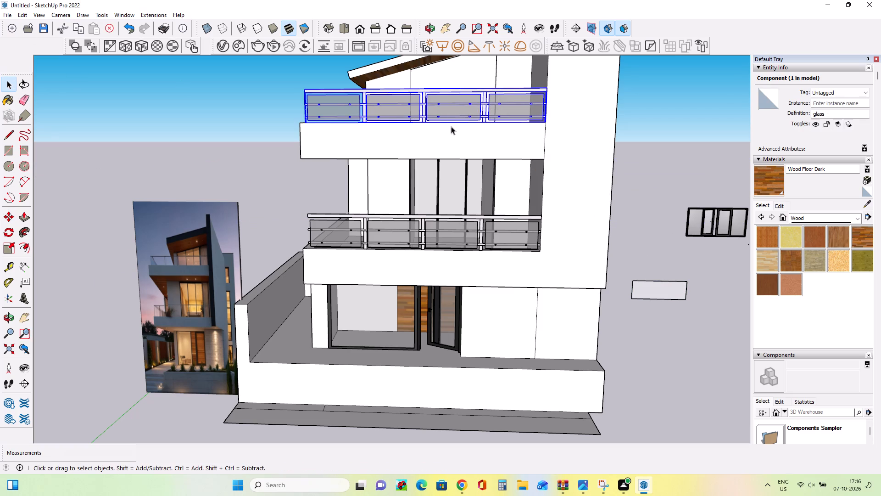
key("Delete")
left_click(470, 235)
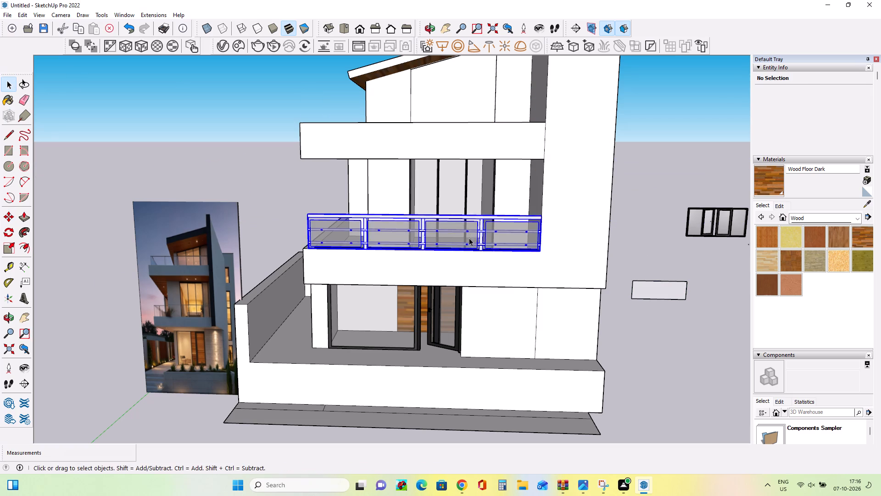
key("Delete")
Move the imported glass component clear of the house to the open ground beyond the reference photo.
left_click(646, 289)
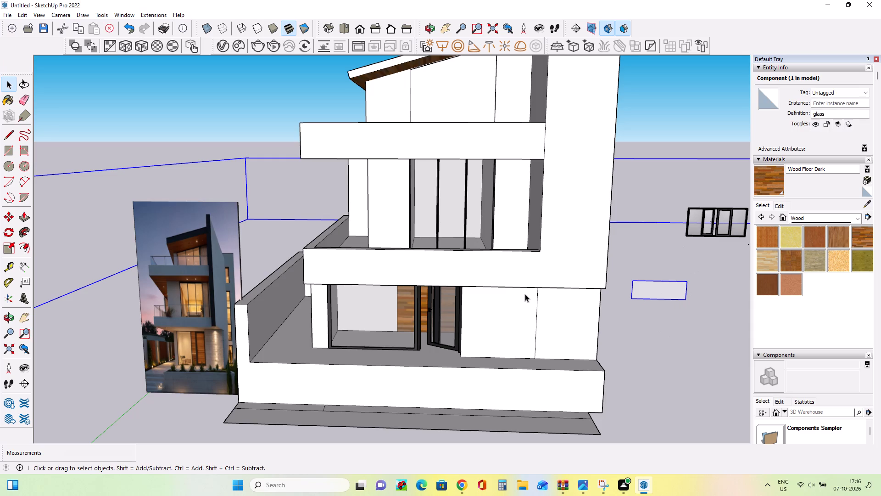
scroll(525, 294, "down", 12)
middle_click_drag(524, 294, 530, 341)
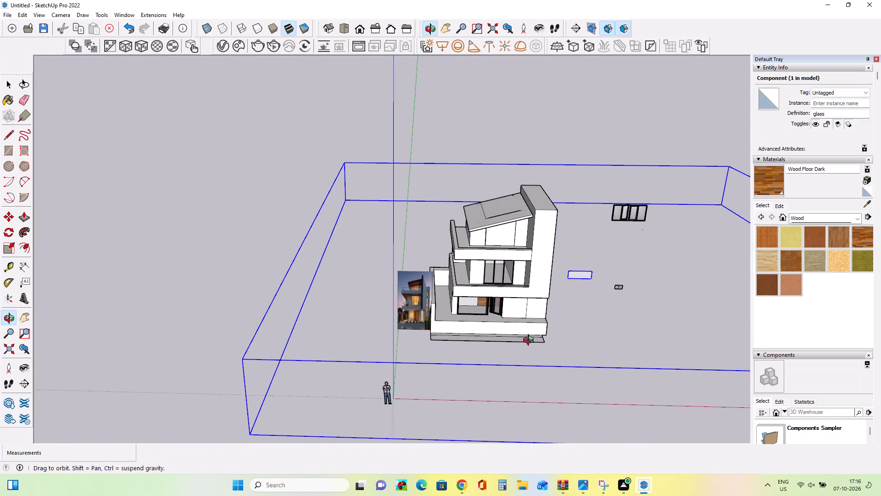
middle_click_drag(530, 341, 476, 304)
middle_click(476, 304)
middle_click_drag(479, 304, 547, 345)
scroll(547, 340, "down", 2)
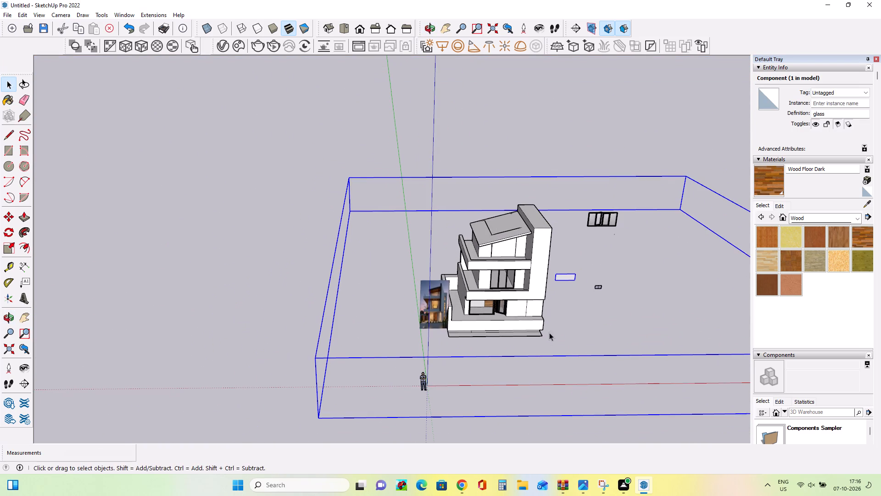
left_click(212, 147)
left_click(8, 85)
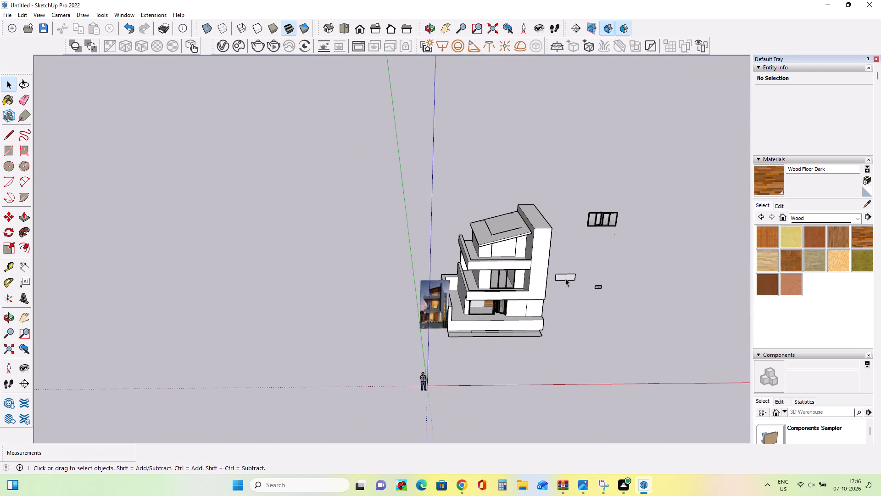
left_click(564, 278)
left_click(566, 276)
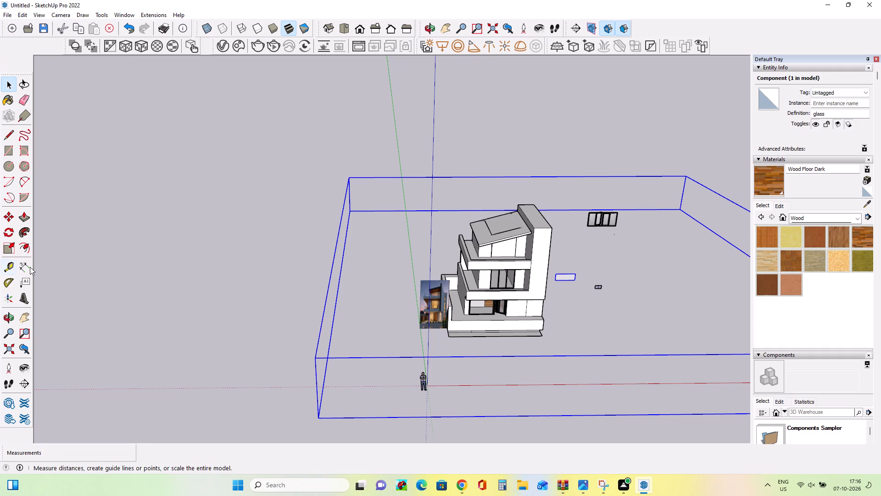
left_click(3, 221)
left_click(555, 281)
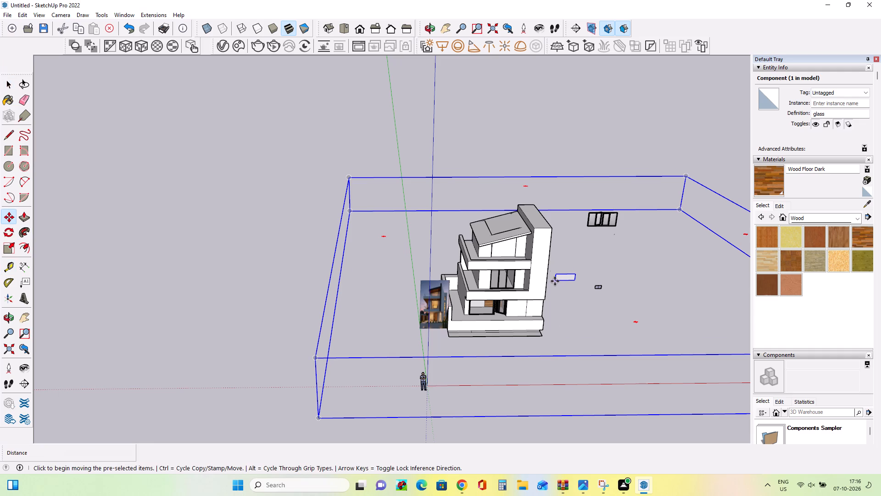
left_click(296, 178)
Move the glass component so its panel stands on the top-floor balcony's front parapet, starting at the corner nearest the reference photo.
scroll(310, 180, "up", 3)
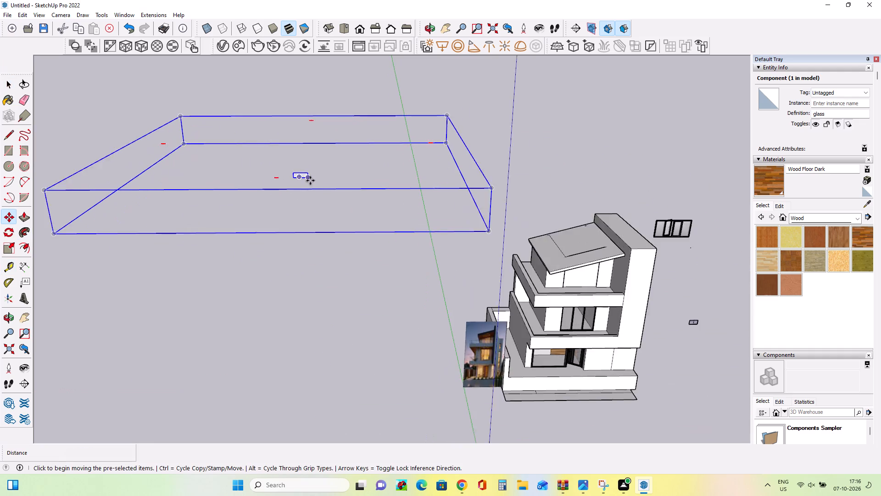
left_click(290, 179)
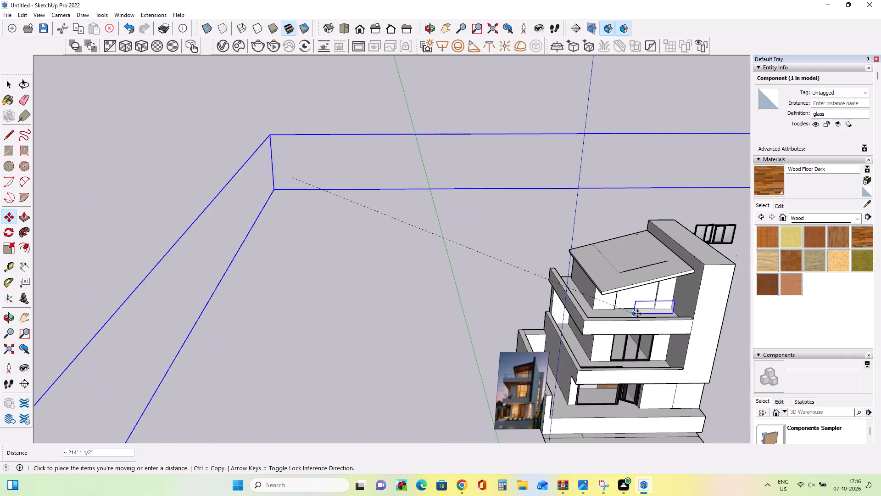
left_click(586, 321)
middle_click_drag(637, 335, 544, 297)
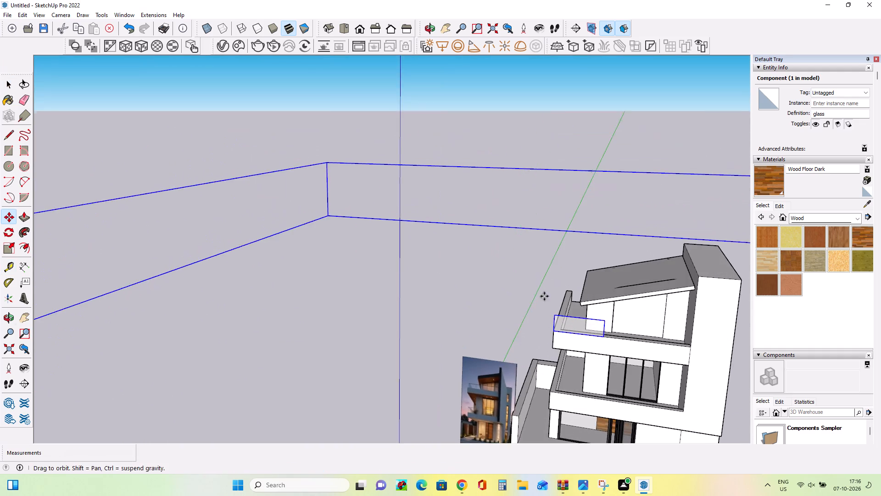
scroll(599, 328, "up", 4)
middle_click_drag(615, 338, 566, 327)
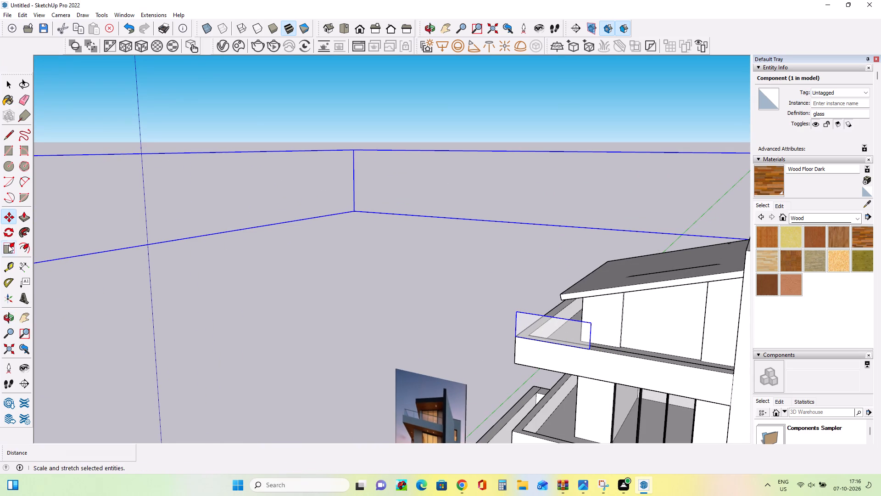
Scale the glass component along the red axis by a factor of 1.12.
left_click(8, 245)
scroll(531, 300, "down", 10)
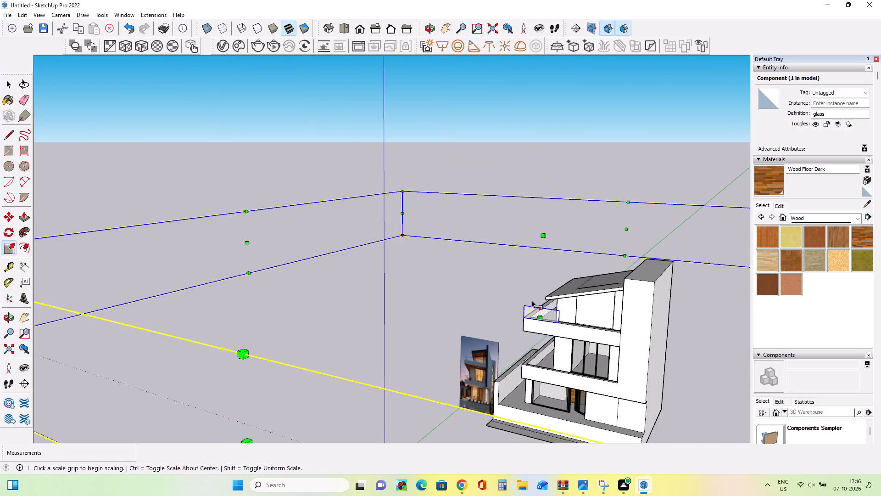
scroll(531, 300, "down", 10)
left_click(669, 312)
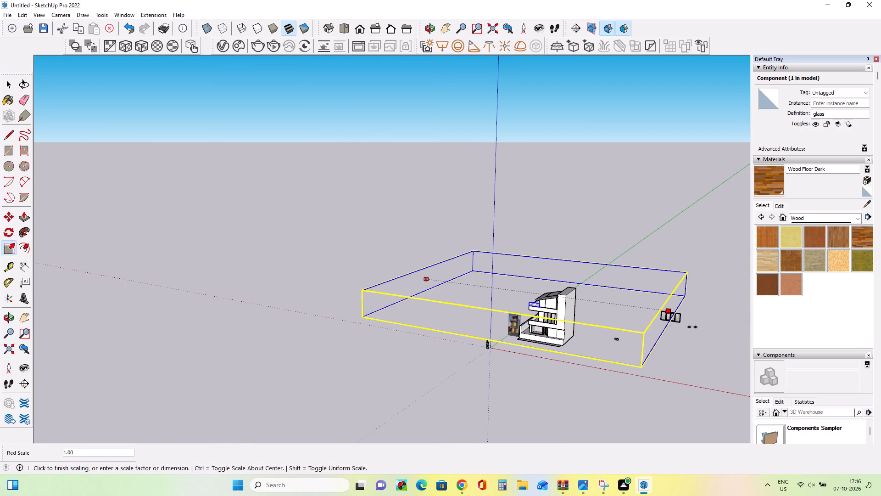
left_click(703, 338)
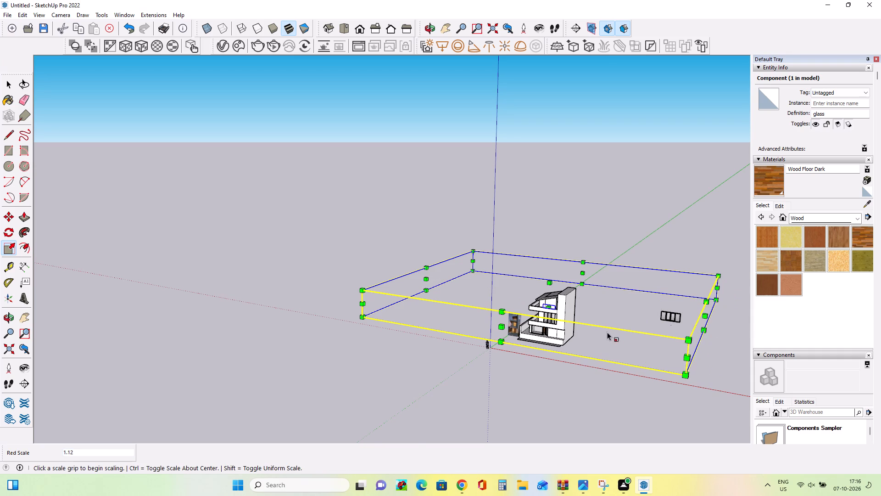
Delete the stretched glass component from the top-floor balcony.
scroll(574, 325, "up", 8)
middle_click_drag(547, 316, 597, 378)
scroll(533, 280, "up", 8)
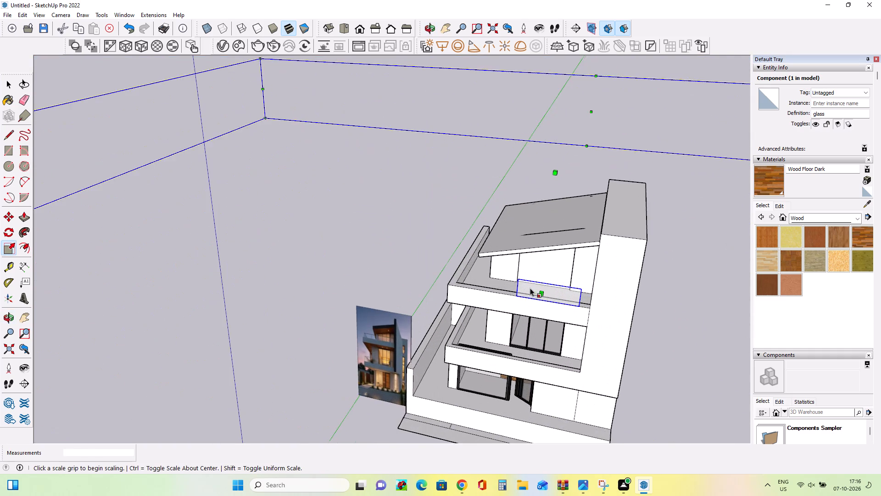
scroll(530, 288, "up", 1)
left_click(545, 293)
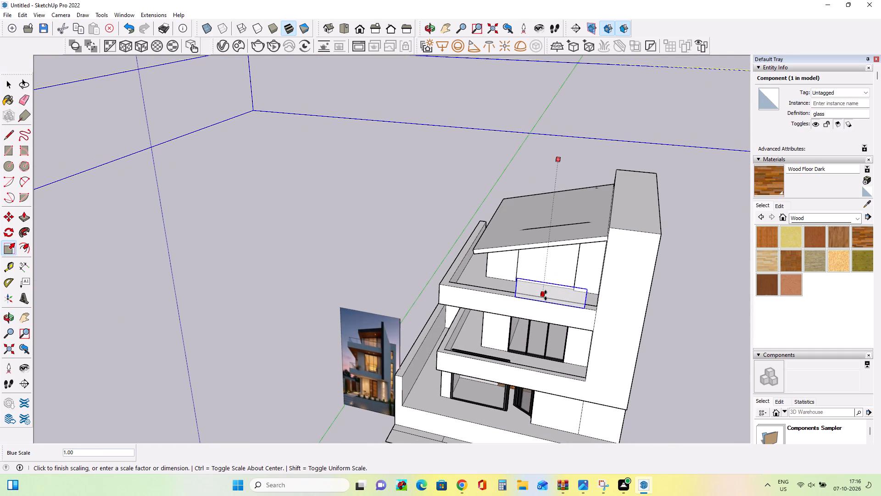
key("Escape")
scroll(502, 281, "down", 12)
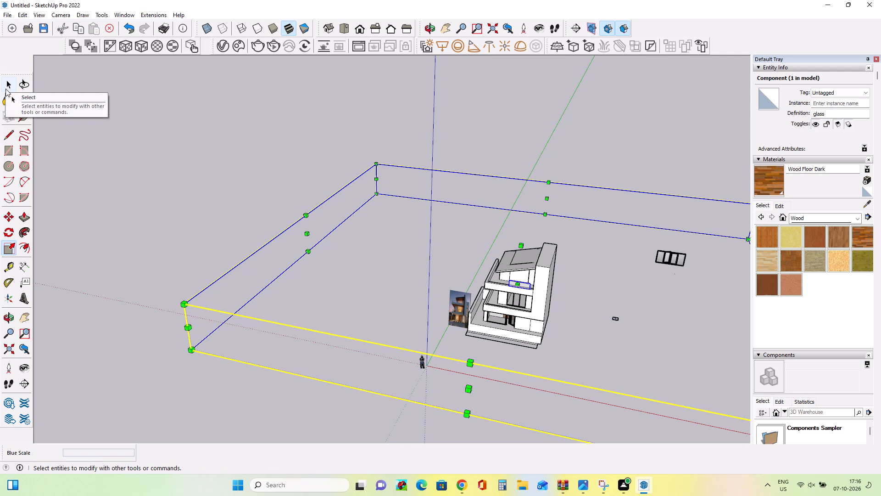
key("Delete")
Import the glass file from Downloads and place its panel on the open ground between the house and the loose window.
left_click(10, 17)
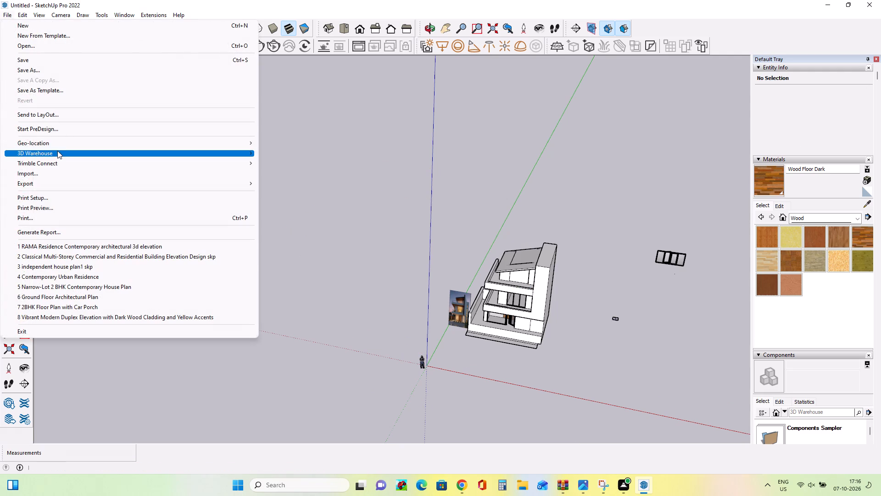
left_click(64, 171)
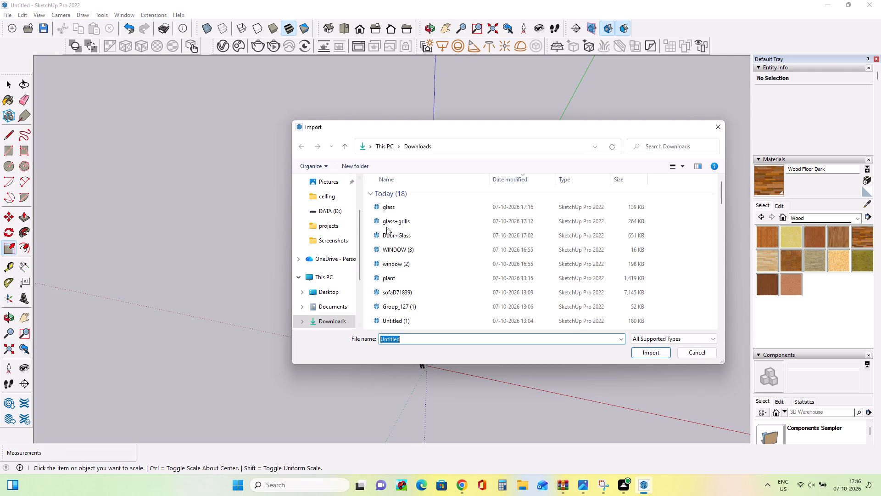
left_click(390, 210)
left_click(648, 353)
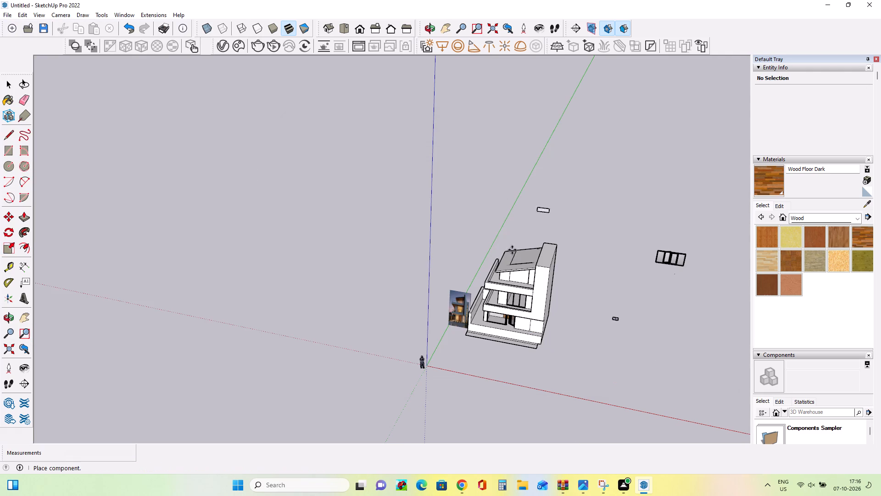
scroll(518, 289, "up", 6)
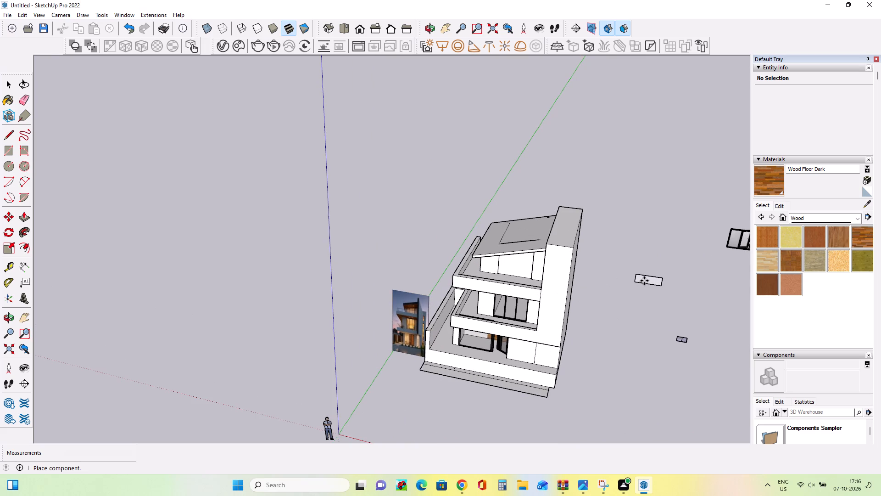
left_click(644, 281)
Scale the new glass component along the green axis by a factor of 0.86.
scroll(440, 193, "up", 1)
scroll(450, 214, "down", 10)
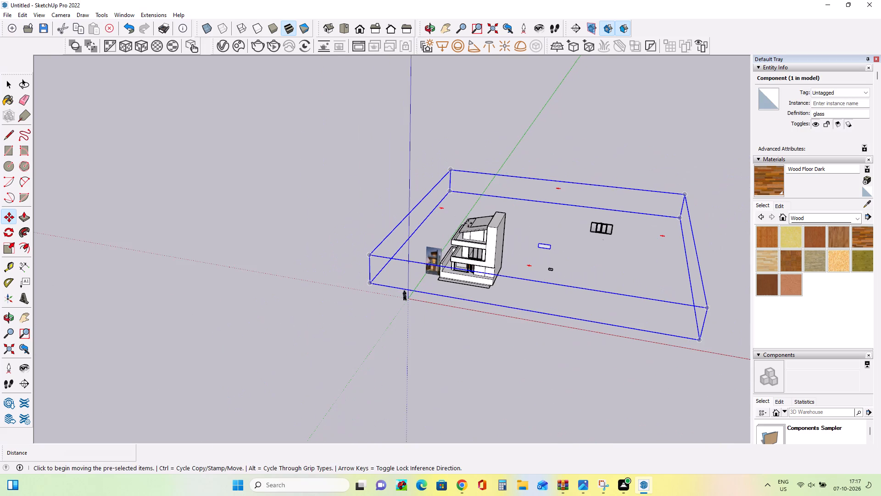
scroll(545, 244, "up", 8)
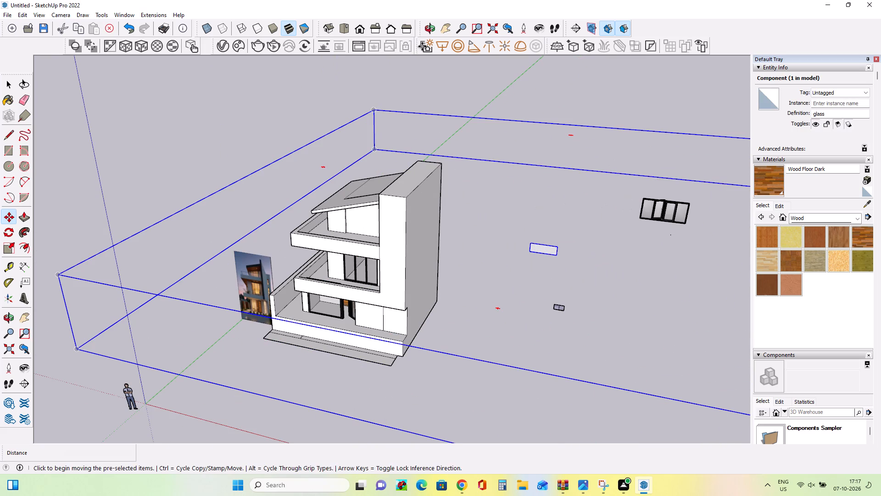
left_click(9, 243)
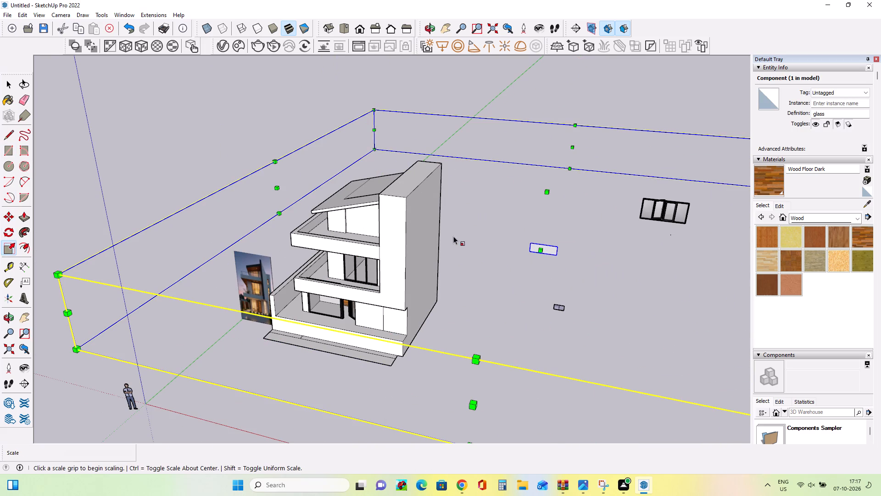
left_click(569, 147)
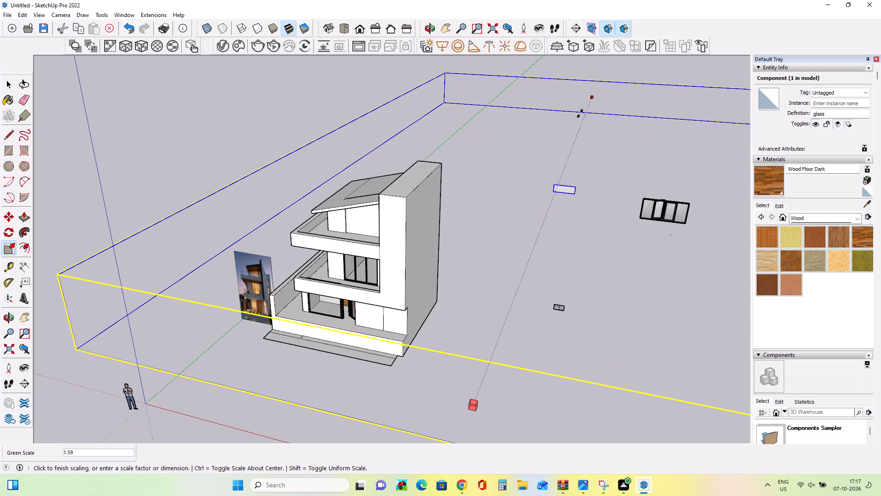
left_click(559, 160)
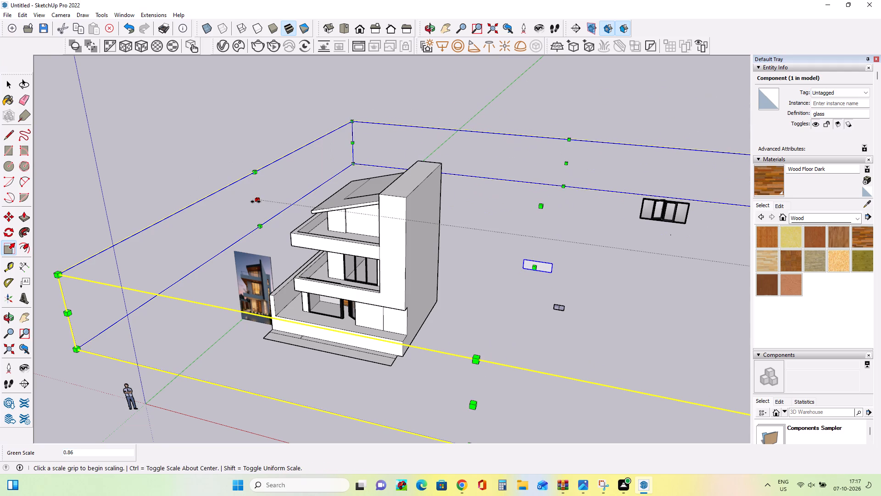
Lengthen the glass component along the red axis by a factor of about 1.17 from one end and 1.39 from the other.
left_click(256, 202)
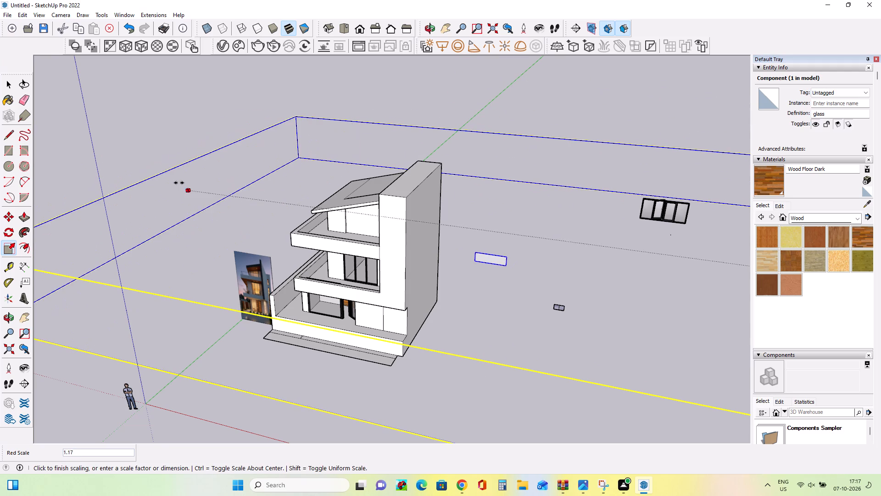
left_click(179, 183)
scroll(340, 236, "down", 11)
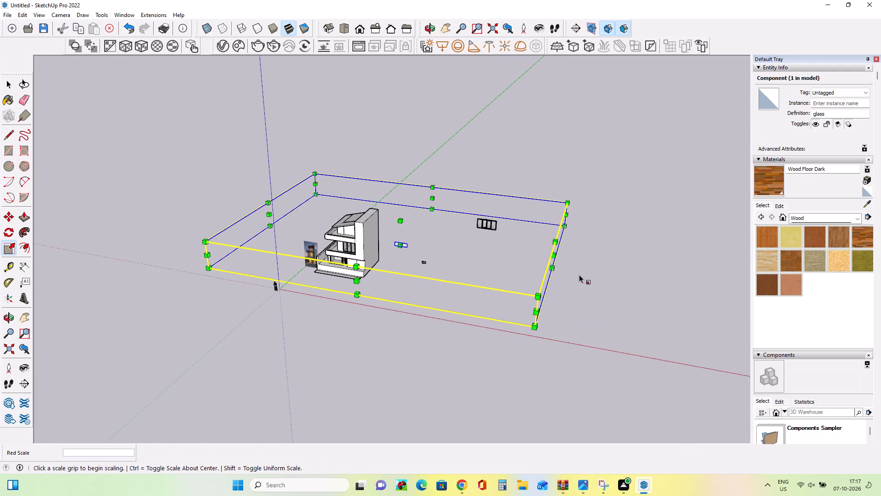
left_click(552, 256)
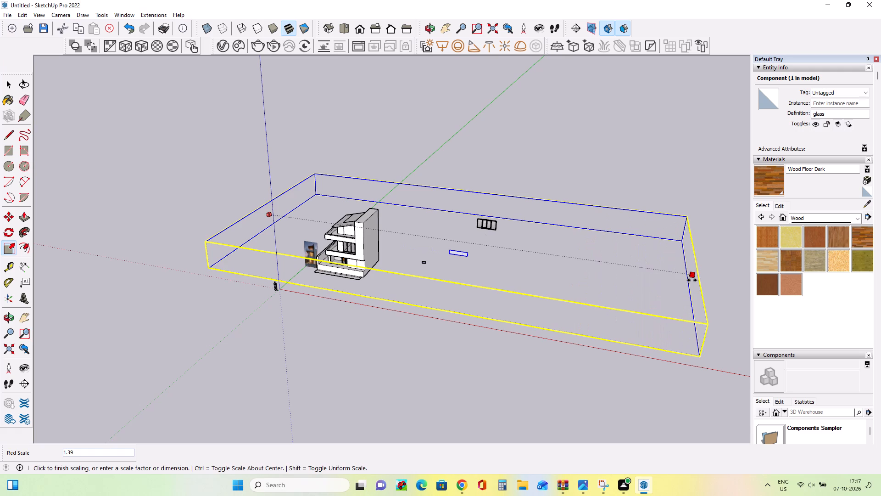
left_click(692, 280)
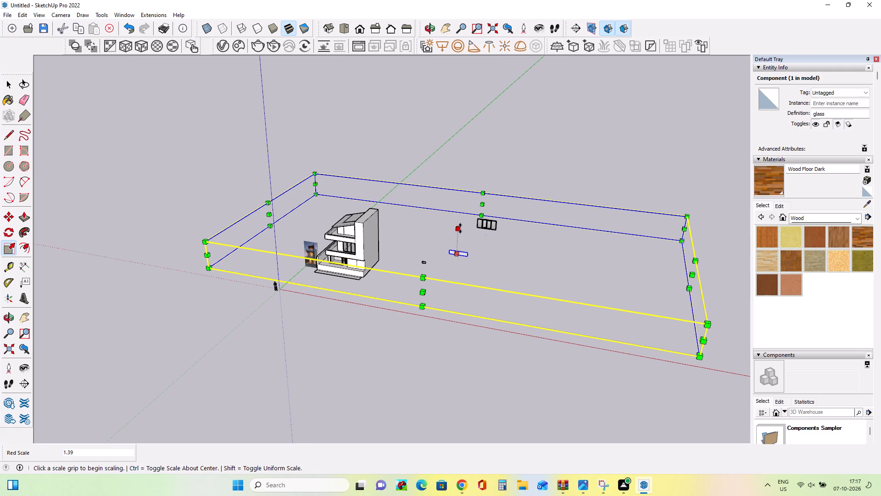
Scale the glass component up along the blue axis to make its panel taller.
left_click(460, 228)
left_click(465, 197)
Move the glass panel by its lower corner onto the top-floor balcony's front parapet, at the corner nearest the reference photo.
middle_click_drag(501, 283, 593, 270)
middle_click_drag(498, 244, 520, 274)
scroll(438, 237, "up", 5)
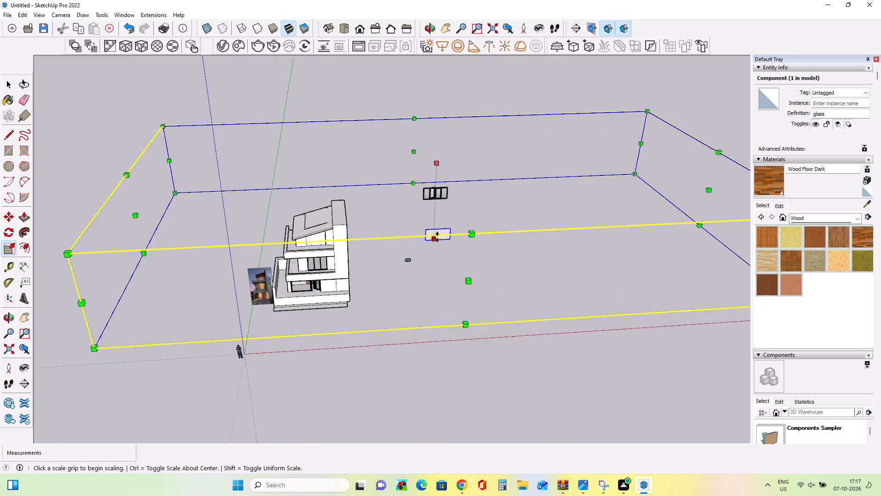
scroll(437, 237, "up", 2)
left_click(9, 214)
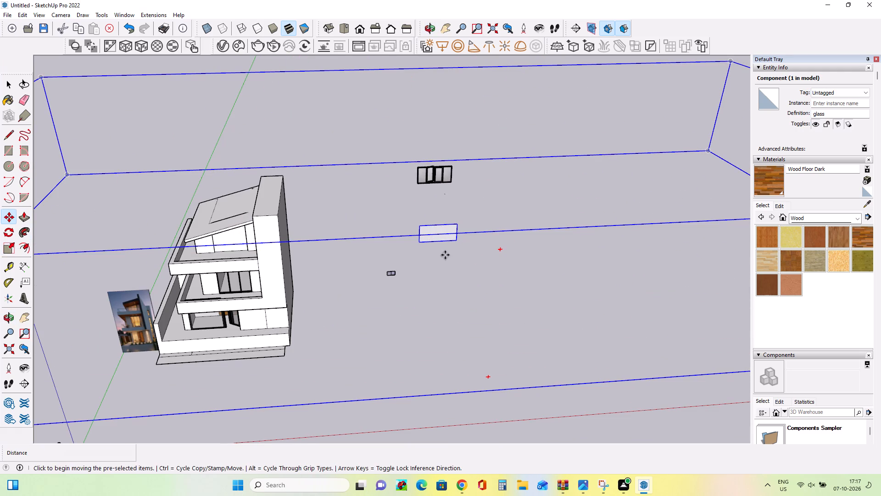
left_click(418, 242)
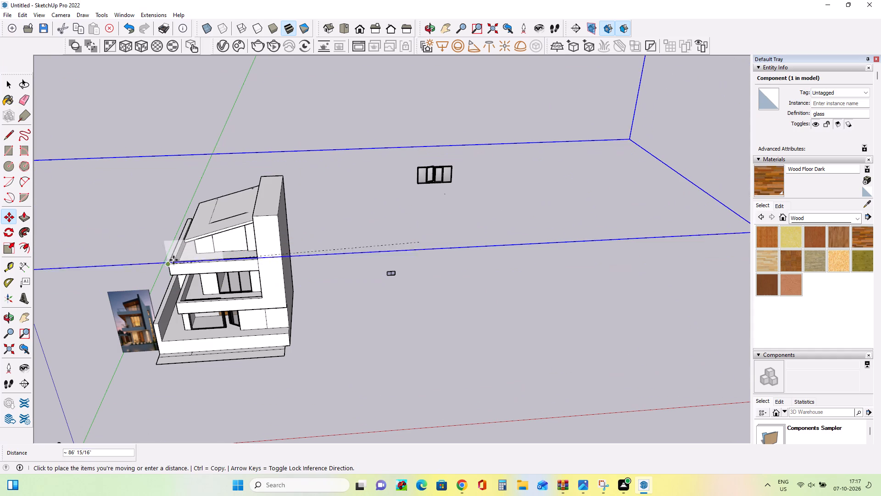
left_click(173, 262)
middle_click_drag(239, 263, 240, 225)
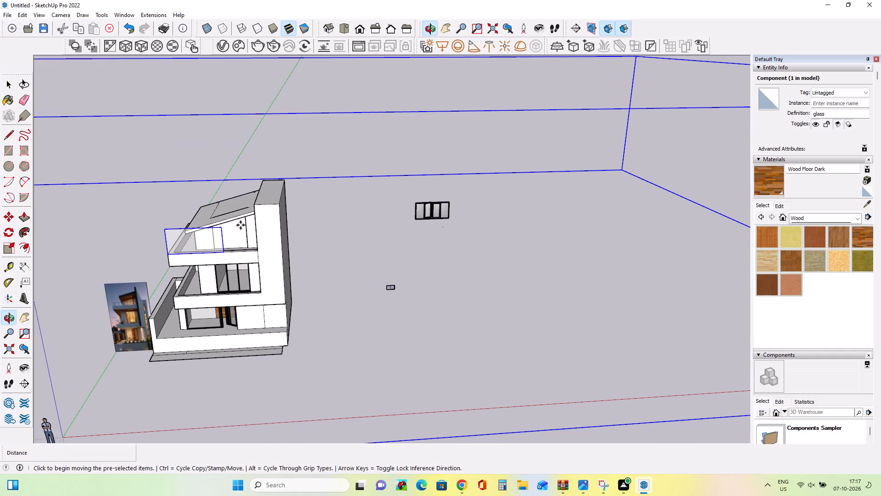
Scale the glass component down along the blue axis to lower the railing panel's height.
scroll(268, 167, "down", 8)
middle_click_drag(316, 173, 315, 203)
left_click(11, 246)
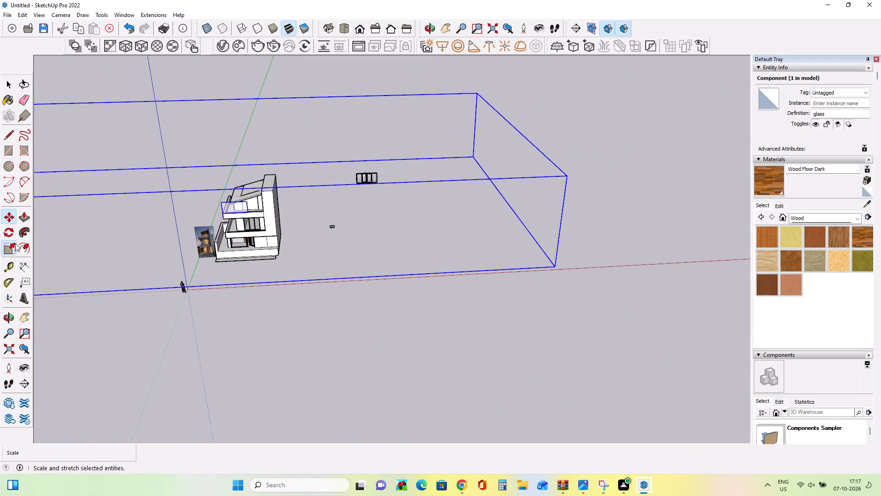
left_click(223, 133)
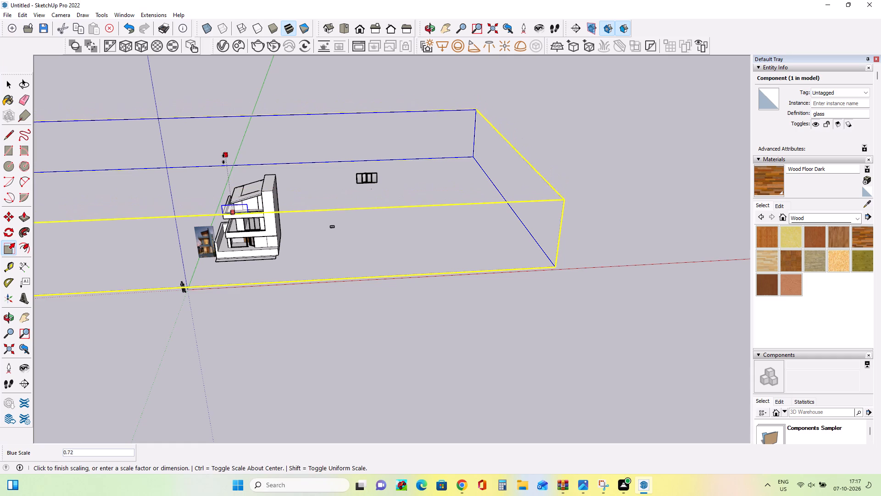
left_click(224, 173)
Lengthen the glass component along the red axis by a factor of about 1.35.
scroll(233, 220, "up", 10)
middle_click_drag(233, 218, 202, 212)
scroll(202, 211, "down", 7)
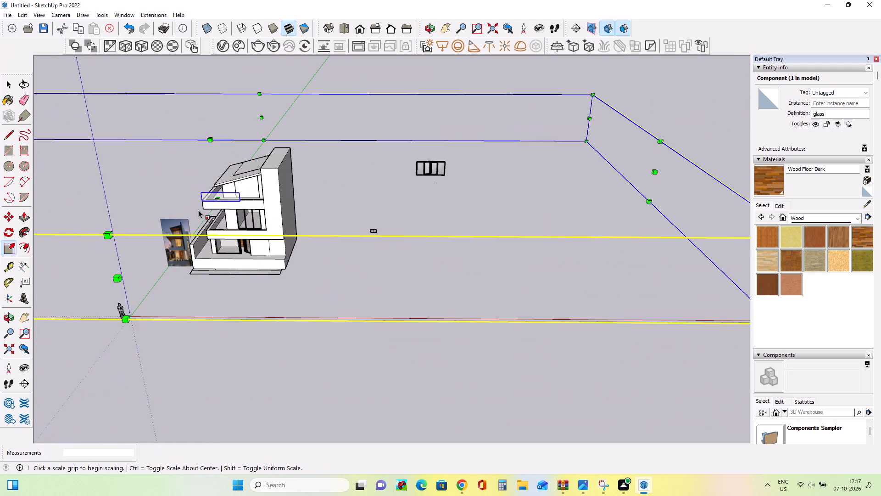
scroll(198, 210, "down", 5)
left_click(453, 189)
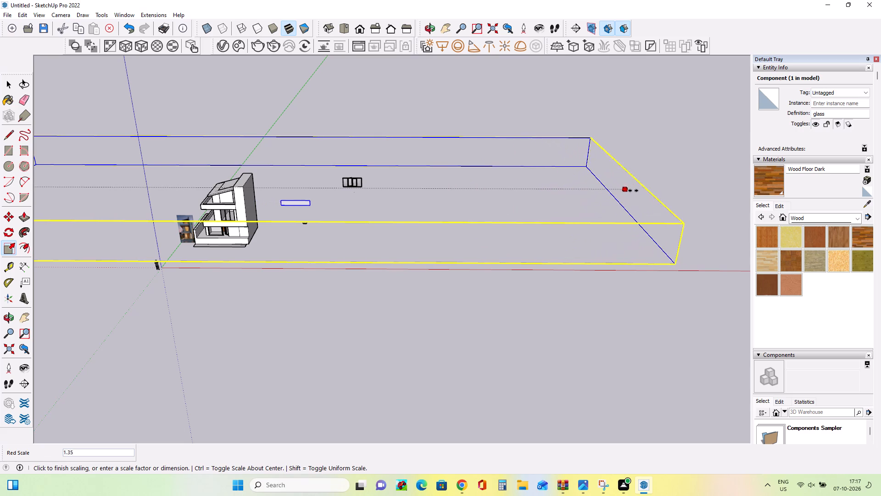
left_click(642, 192)
Move the lengthened glass panel back onto the top-floor front parapet, its lower corner at the parapet corner nearest the reference photo.
middle_click_drag(281, 209, 370, 220)
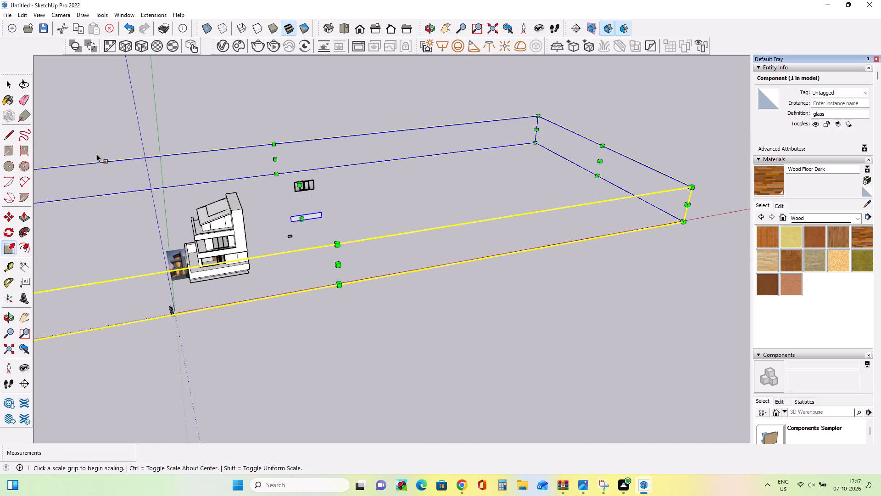
left_click(5, 214)
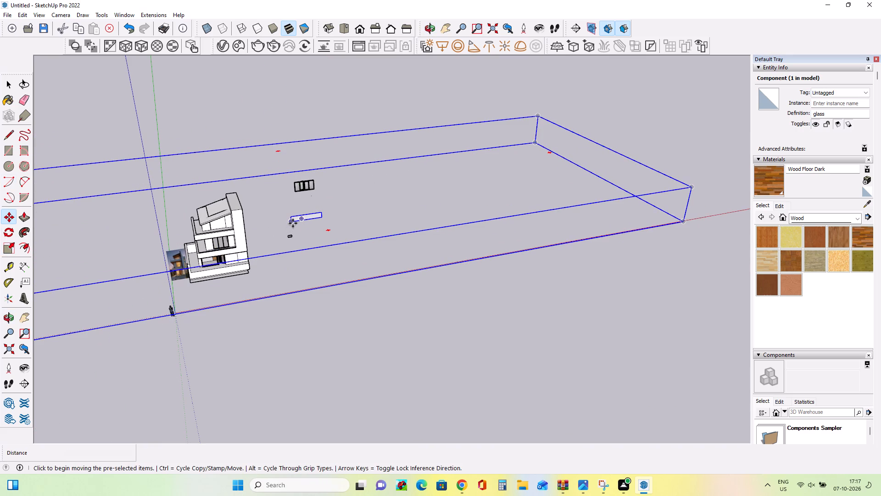
left_click(293, 223)
scroll(199, 235, "up", 11)
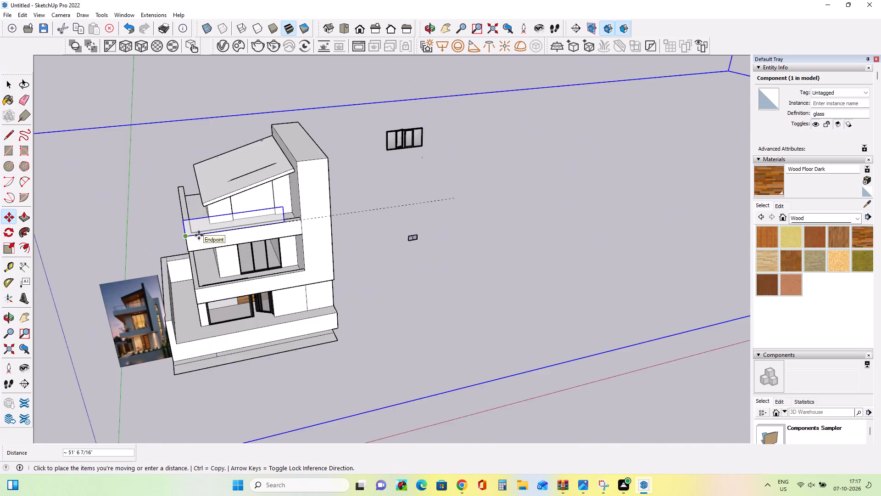
scroll(199, 235, "up", 5)
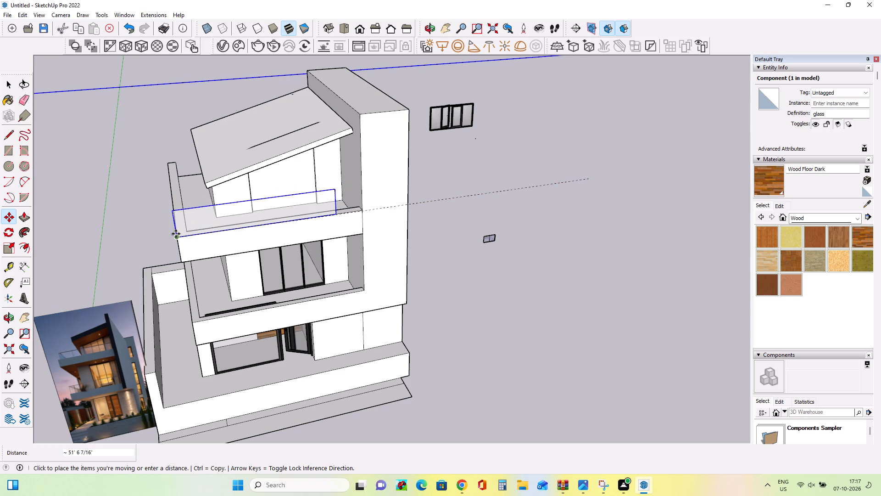
left_click(176, 234)
Scale the glass component along the red axis by a factor of 1.08.
middle_click_drag(339, 218, 257, 185)
scroll(257, 185, "down", 7)
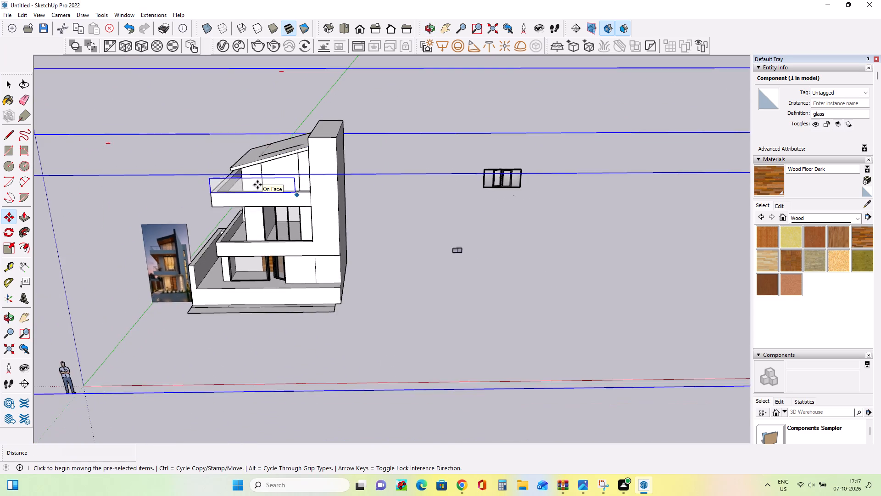
scroll(257, 185, "down", 9)
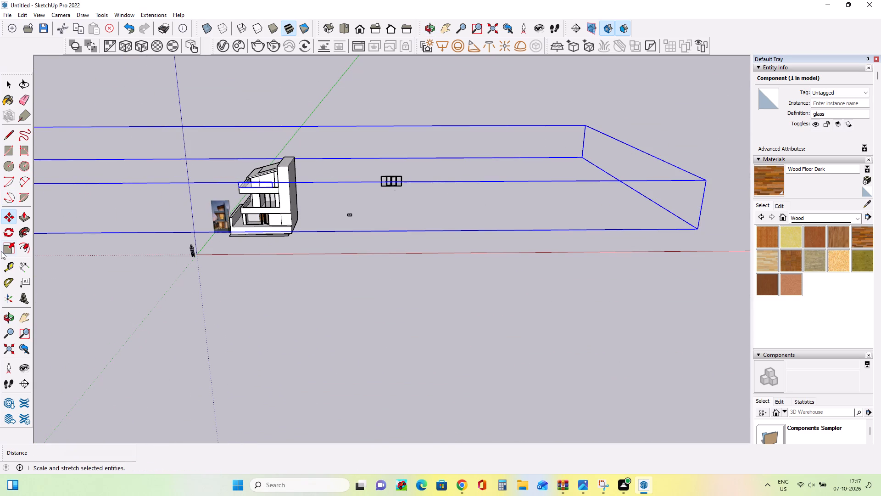
left_click(1, 251)
left_click(629, 165)
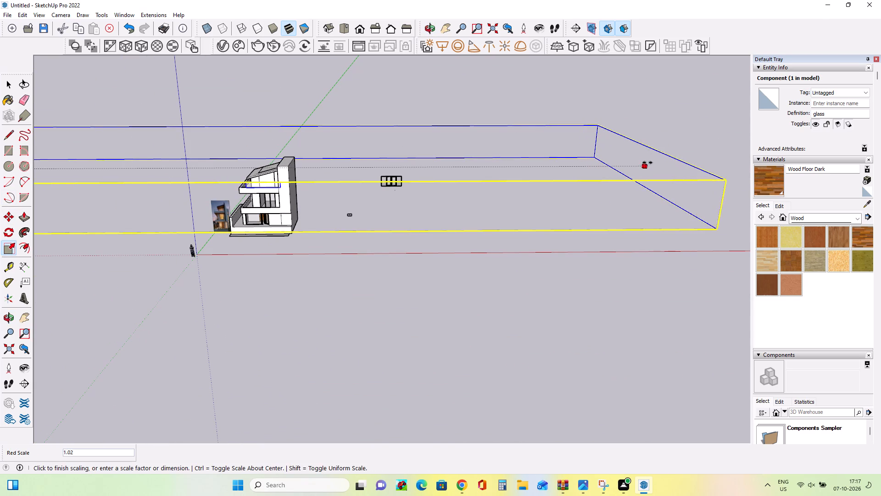
left_click(690, 159)
Move the glass panel back onto the top-floor balcony's front parapet so it starts at the corner nearest the reference photo.
middle_click_drag(449, 179, 468, 205)
scroll(257, 203, "up", 9)
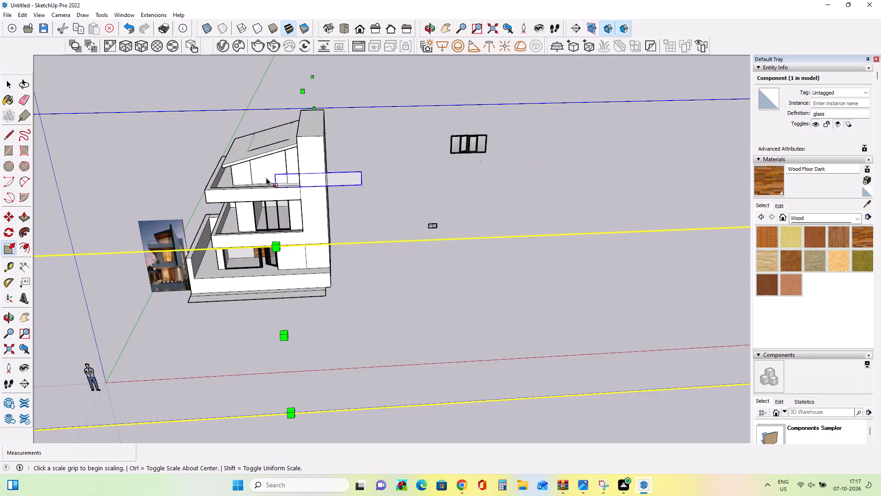
left_click(9, 220)
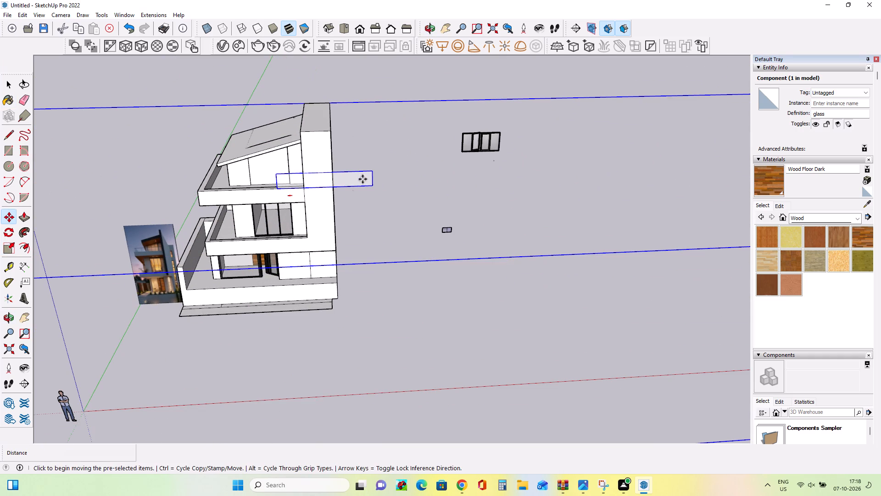
left_click(278, 187)
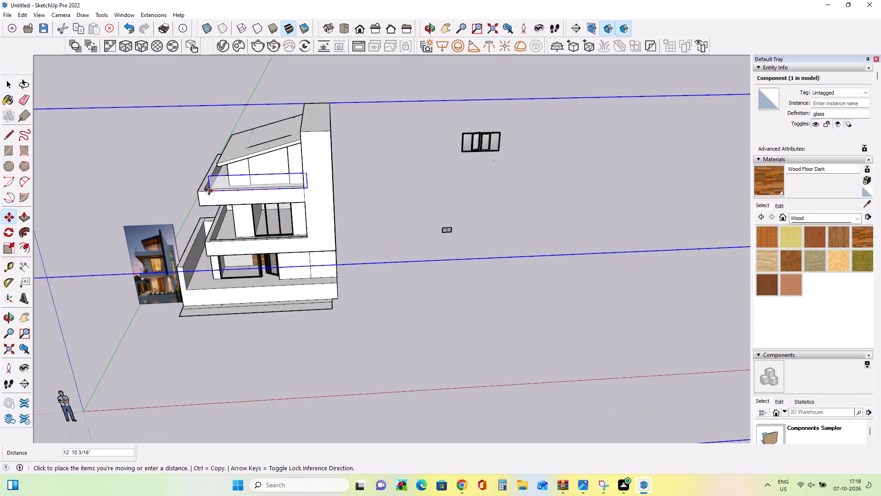
left_click(196, 191)
middle_click_drag(346, 181, 327, 182)
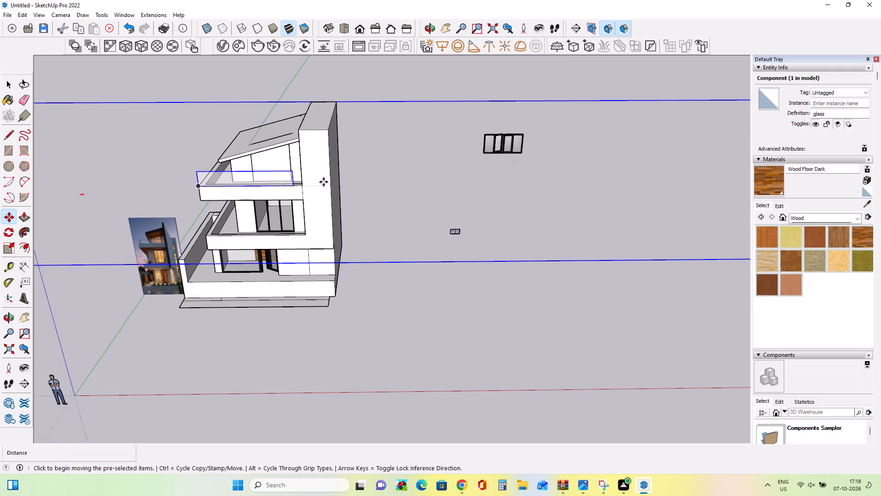
Scale the glass component along the red axis by a factor of 1.07.
scroll(297, 182, "up", 3)
scroll(222, 175, "down", 2)
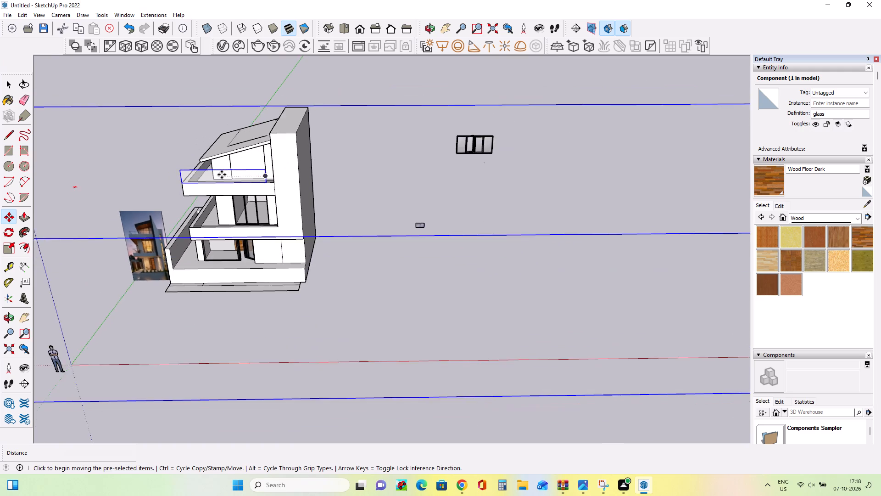
scroll(222, 175, "down", 12)
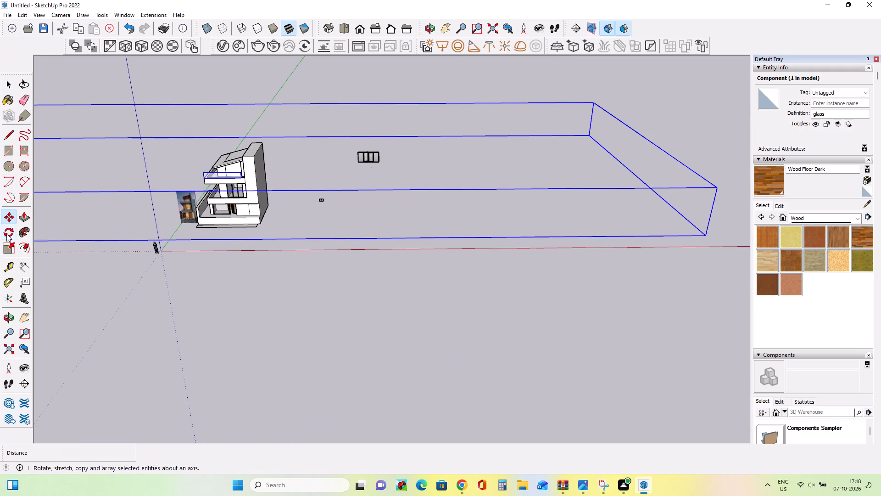
left_click(10, 247)
left_click(636, 152)
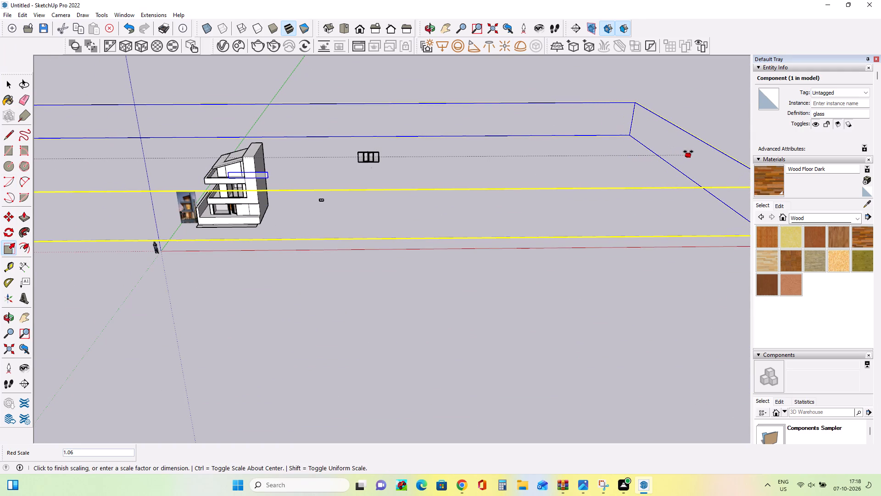
left_click(694, 151)
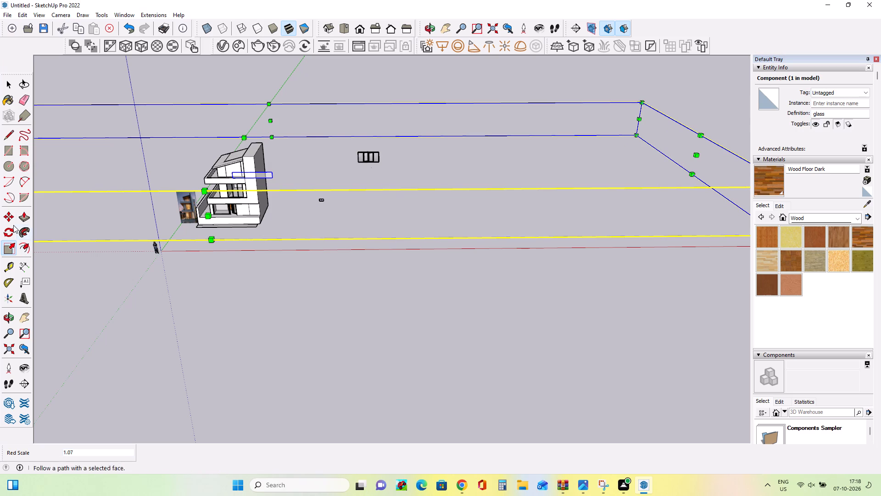
Move the lengthened glass panel back onto the top-floor front parapet so its far end meets the tall side wall.
left_click(8, 210)
left_click(273, 178)
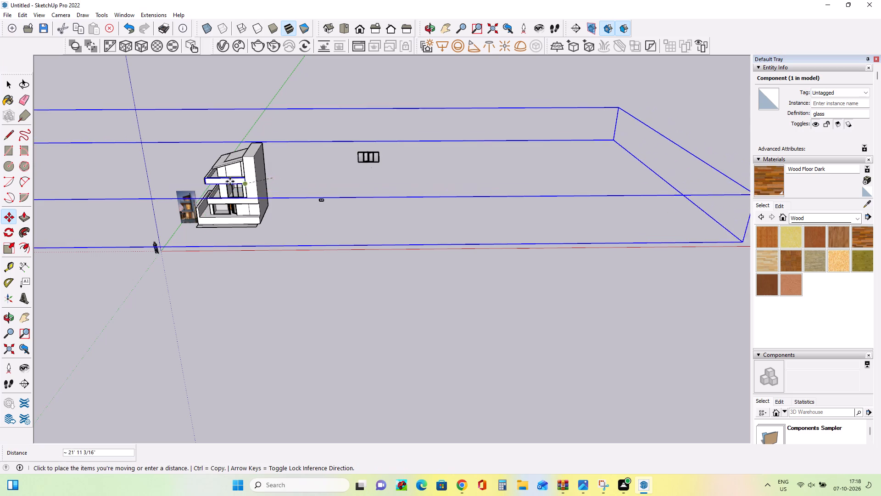
scroll(242, 180, "up", 9)
left_click(242, 180)
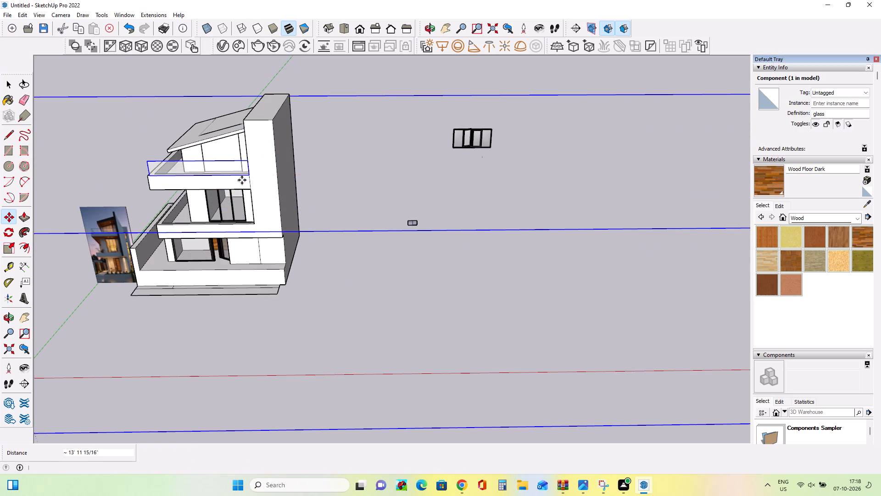
Copy the top-floor glass panel 10' 9 5/16" down onto the middle-floor balcony's front parapet.
middle_click_drag(234, 187, 333, 163)
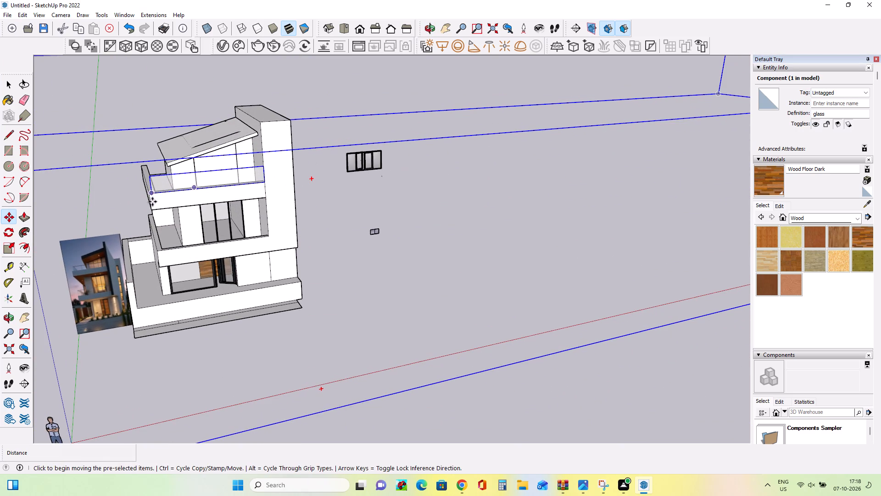
left_click(151, 193)
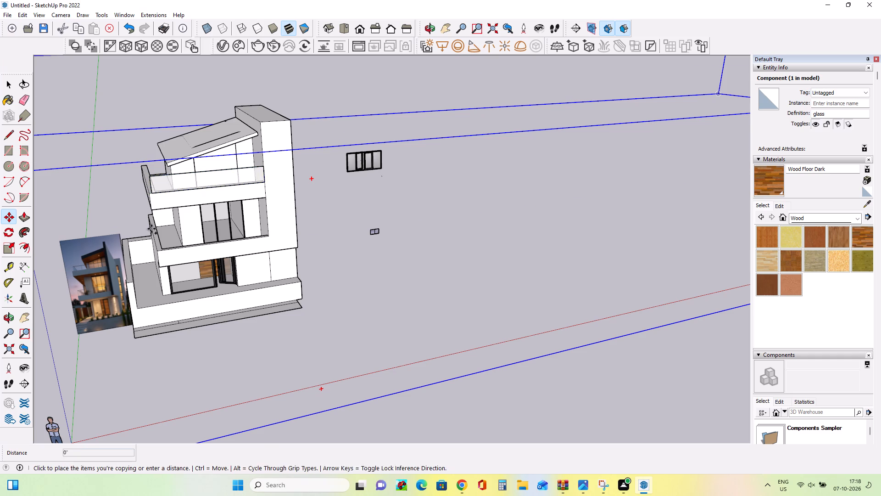
left_click(156, 250)
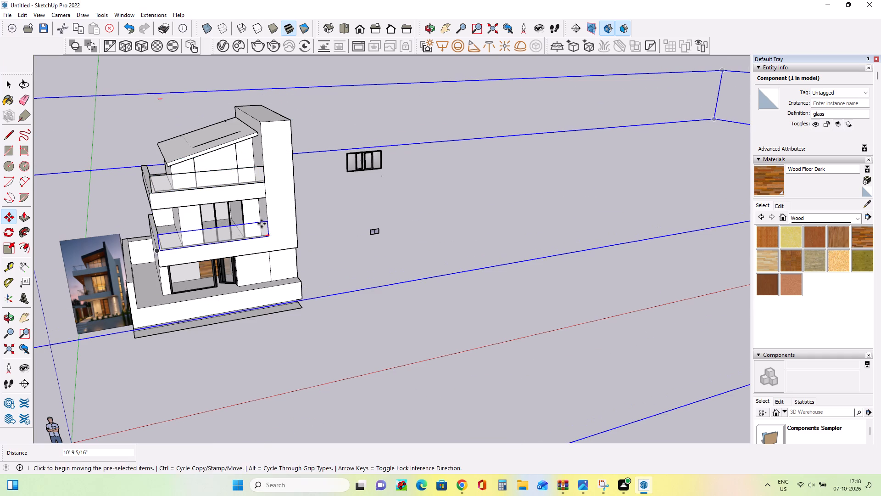
Copy the middle-floor glass panel about 36' 10" along the red axis, into the empty space beside the house.
middle_click_drag(306, 212, 268, 192)
middle_click_drag(213, 179, 298, 168)
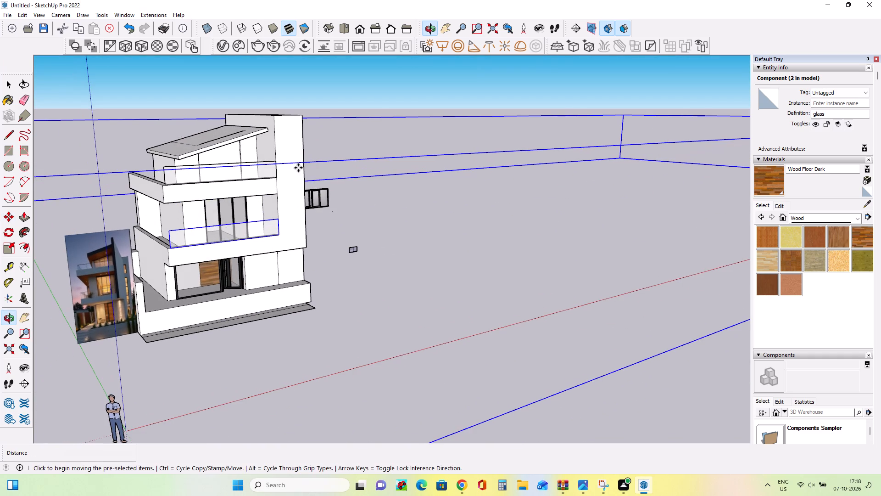
left_click(171, 247)
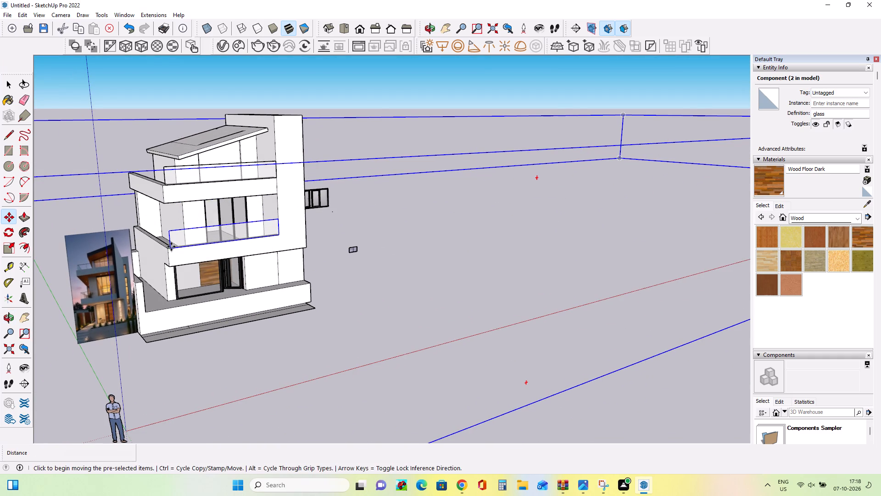
left_click(354, 221)
Rotate the spare glass panel beside the house 90 degrees in the horizontal plane.
middle_click_drag(412, 230, 350, 256)
scroll(342, 229, "down", 1)
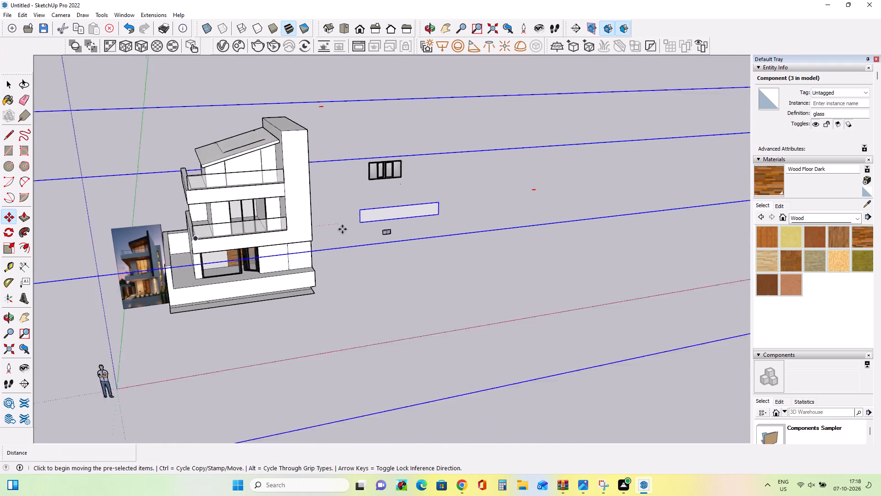
scroll(342, 229, "down", 5)
left_click(9, 233)
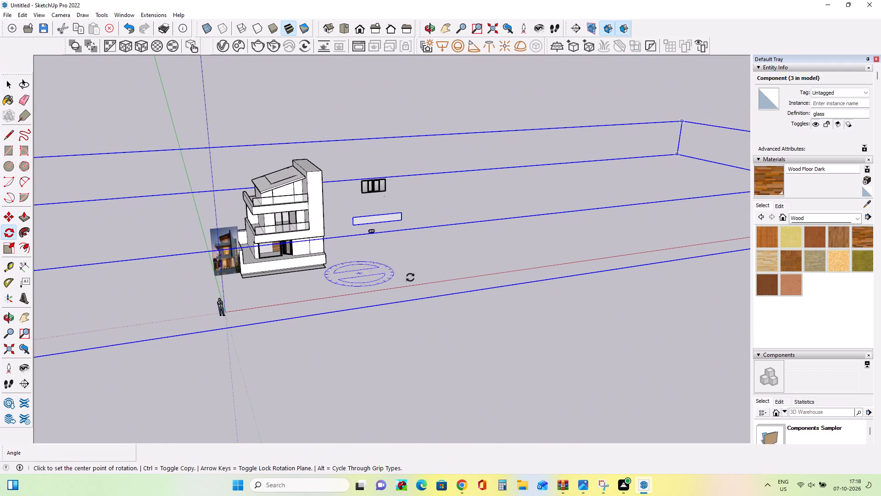
left_click(423, 271)
left_click(370, 283)
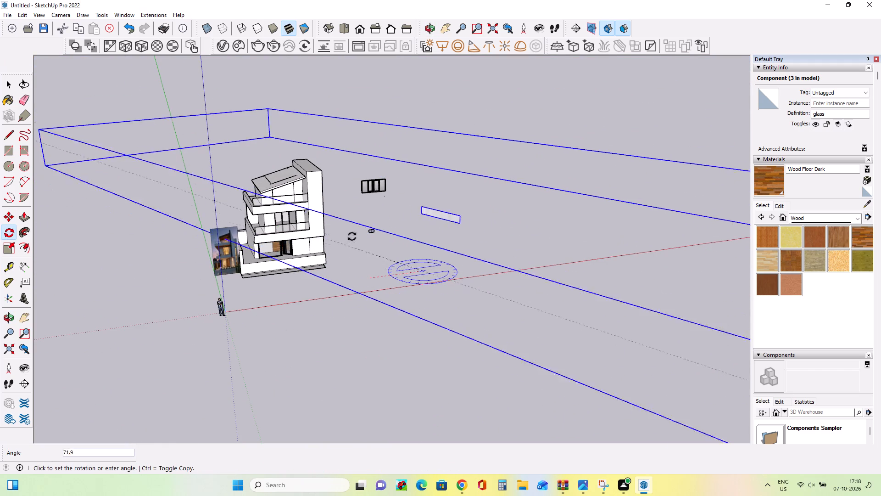
left_click(368, 220)
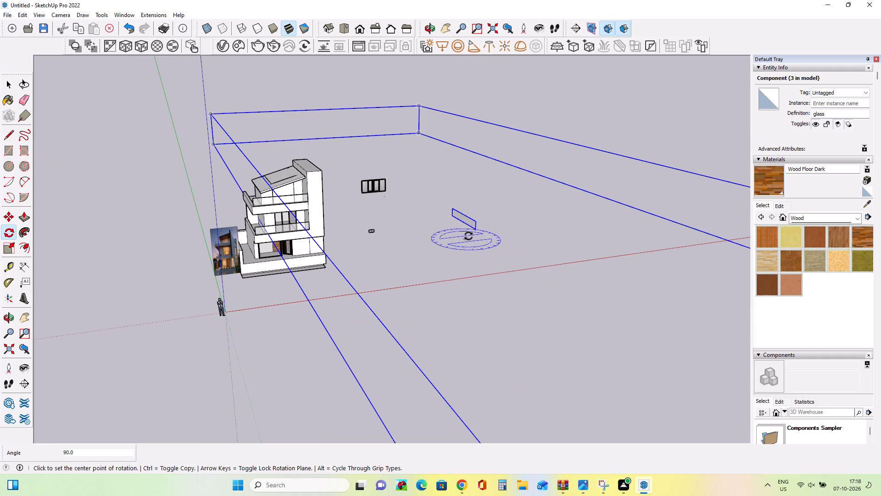
Move the rotated glass panel onto the top-floor balcony's side parapet, its lower corner at the outer front corner nearest the reference photo.
left_click(12, 215)
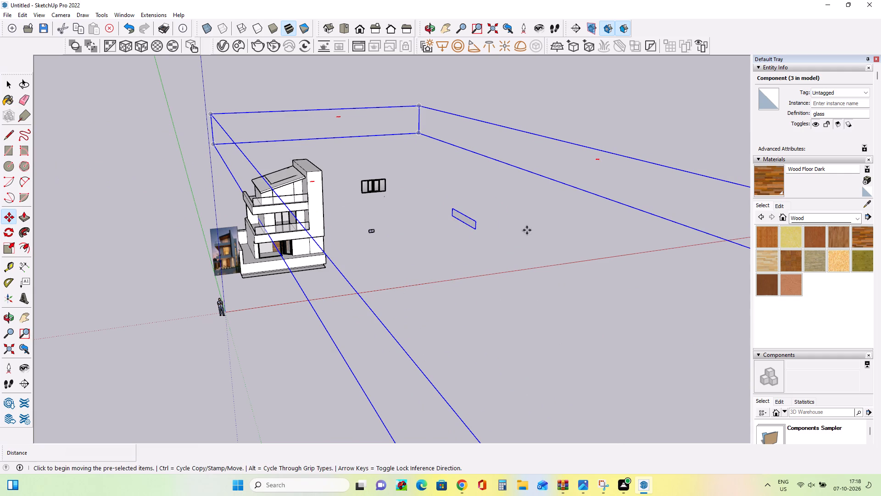
left_click(477, 232)
scroll(250, 209, "up", 2)
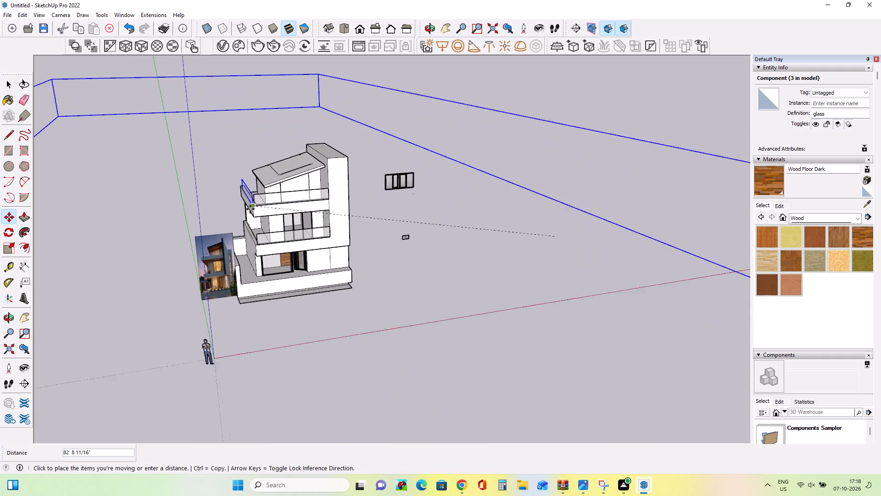
scroll(250, 209, "up", 12)
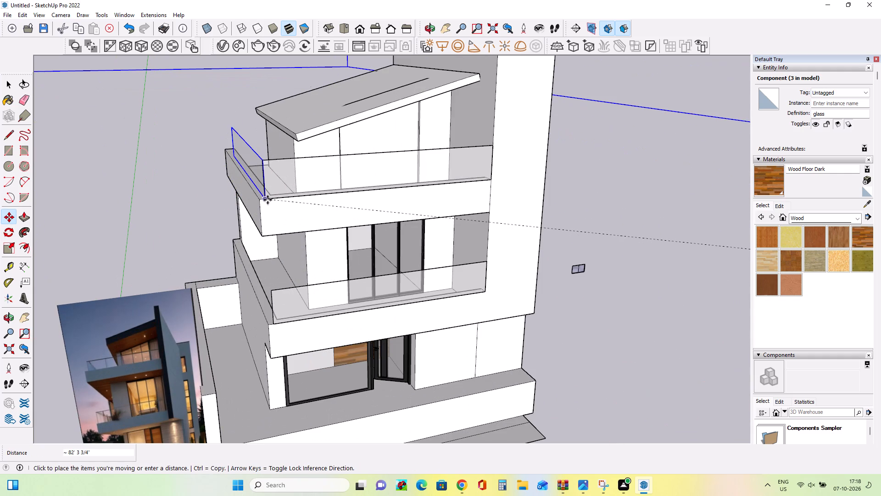
scroll(262, 200, "up", 9)
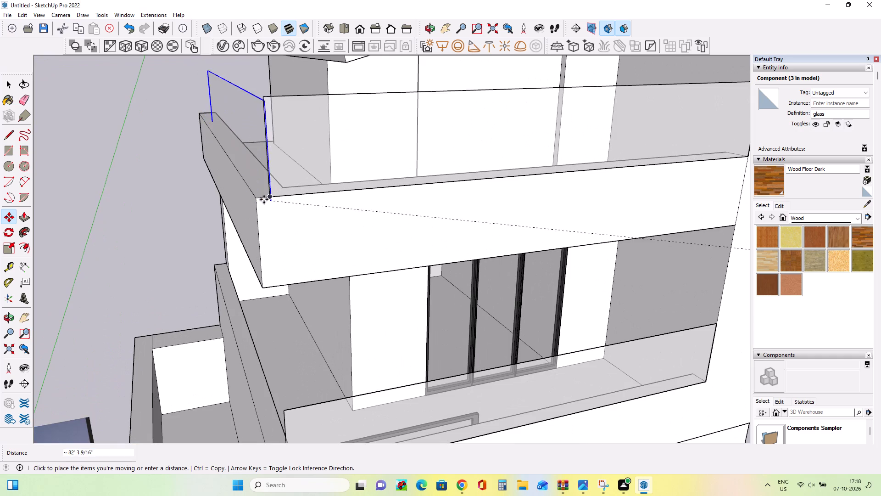
left_click(260, 200)
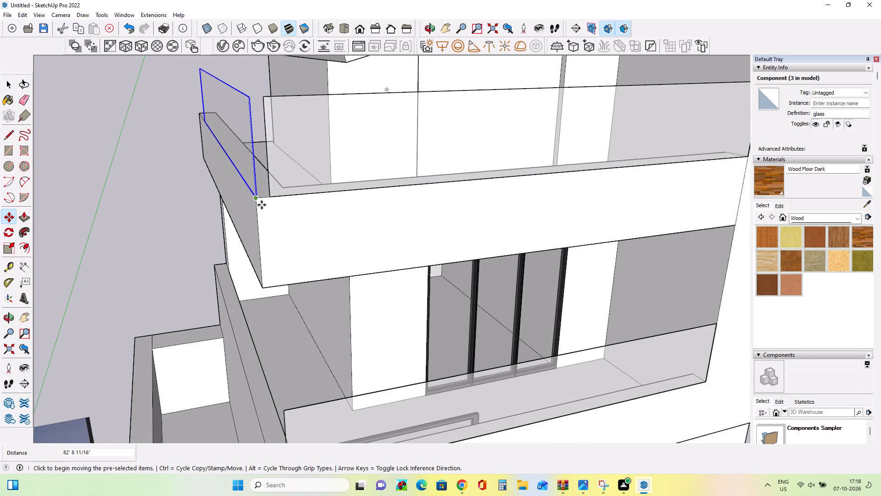
Copy the top-floor side glass panel 10' 9 5/16" down onto the middle-floor balcony's outer front corner.
middle_click_drag(288, 261, 236, 248)
scroll(236, 248, "down", 3)
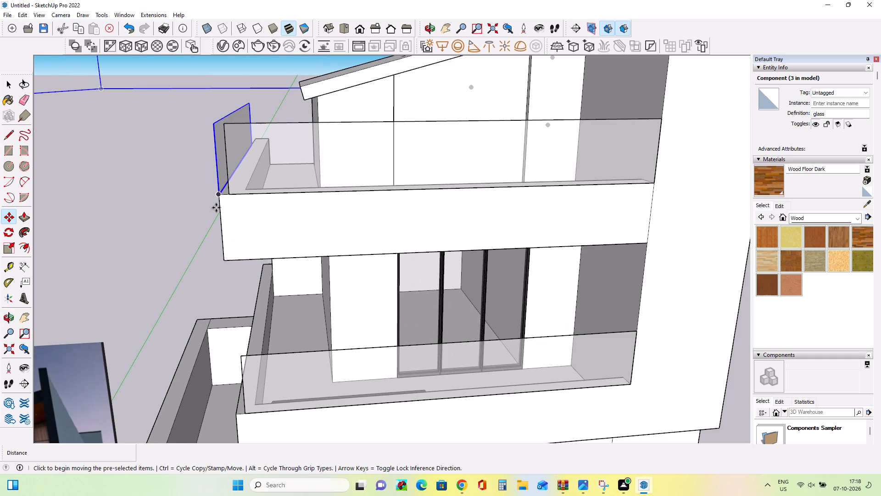
left_click(220, 197)
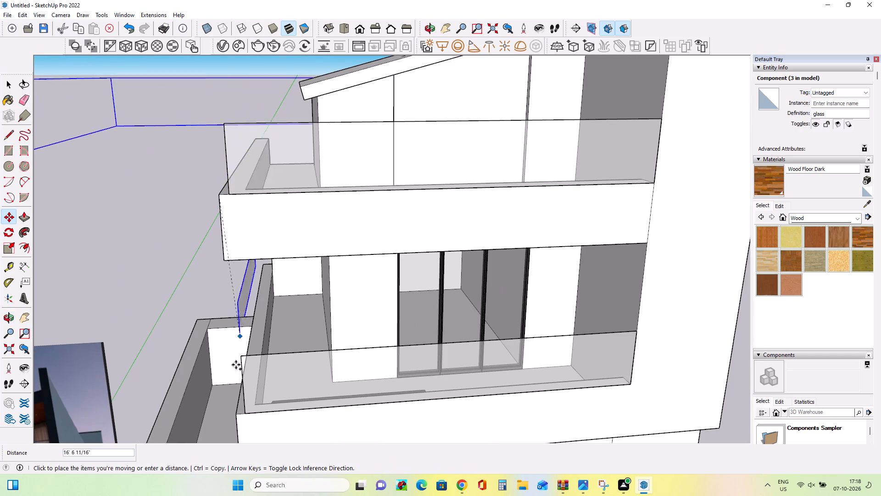
left_click(236, 412)
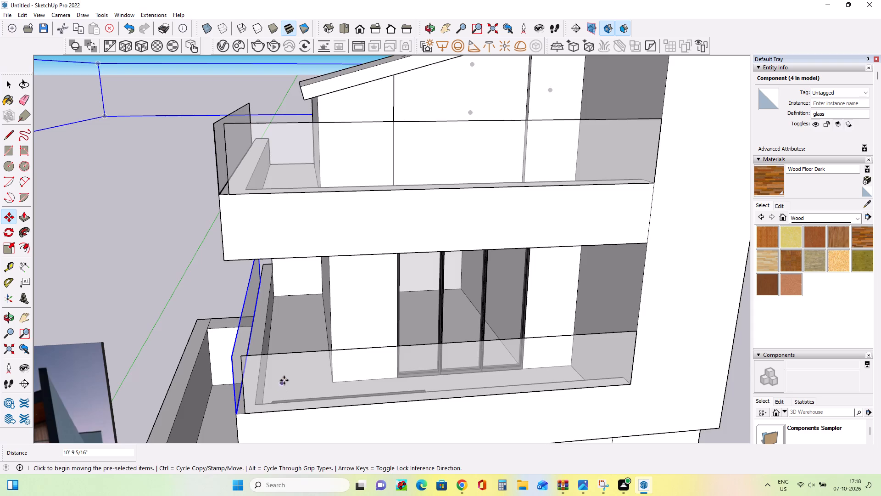
Lengthen the top-floor and middle-floor front glass panels together along the red axis by a factor of about 1.08.
middle_click_drag(288, 379, 304, 321)
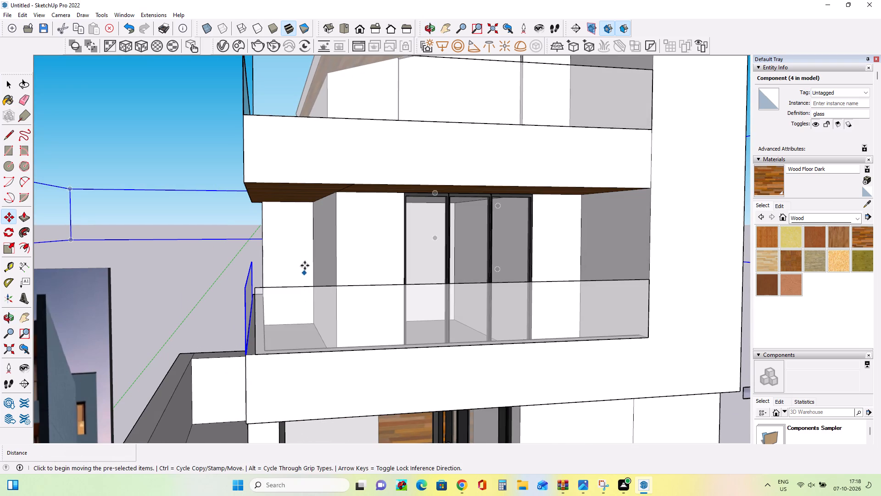
scroll(305, 261, "down", 4)
left_click(6, 80)
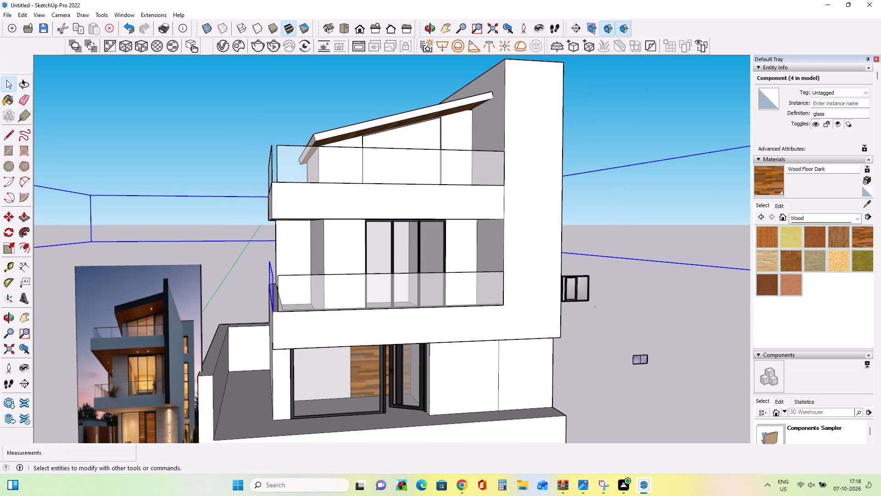
left_click(313, 292)
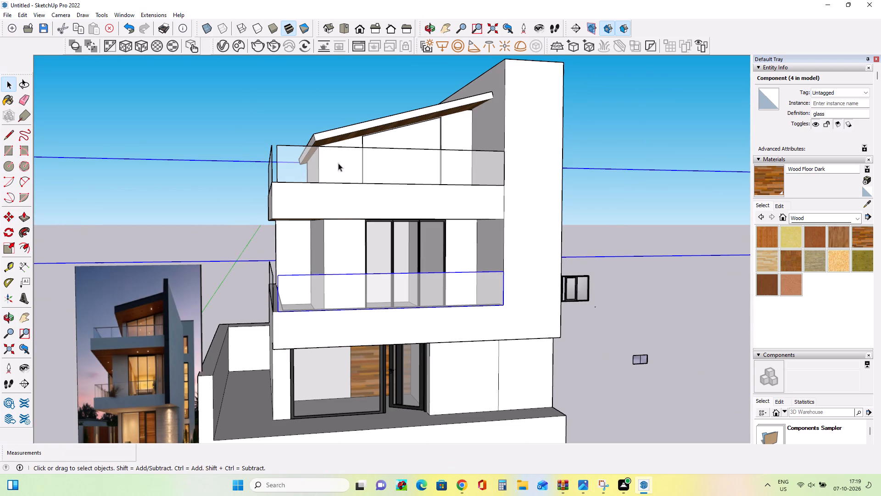
left_click(336, 160, "ctrl")
scroll(285, 215, "down", 4)
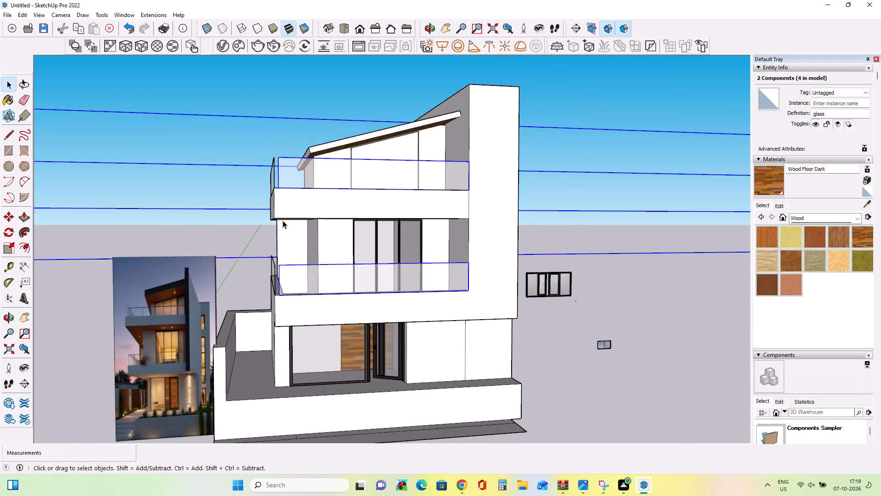
scroll(283, 220, "down", 3)
middle_click_drag(352, 236, 256, 313)
scroll(256, 313, "down", 13)
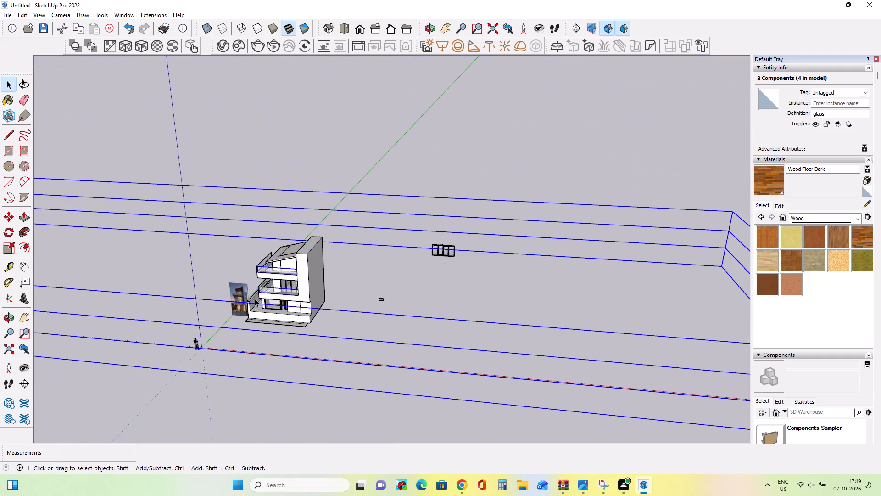
scroll(255, 299, "down", 3)
left_click(13, 248)
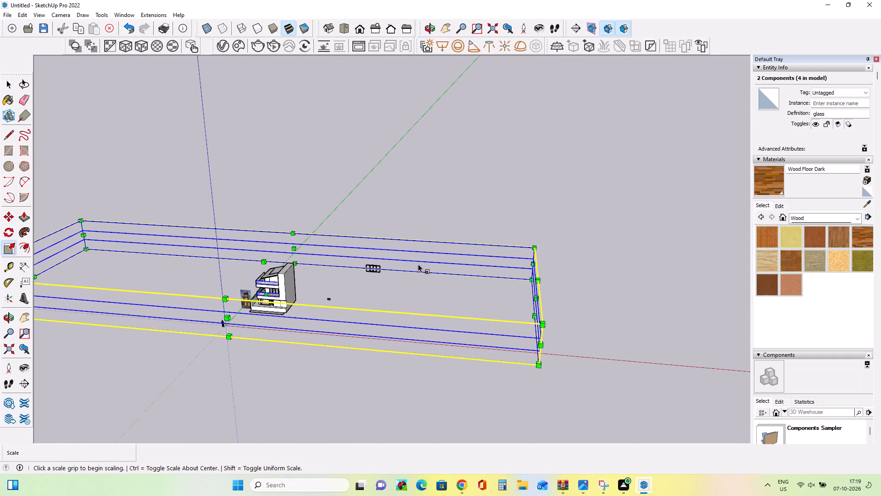
middle_click_drag(541, 315, 468, 315)
left_click(515, 316)
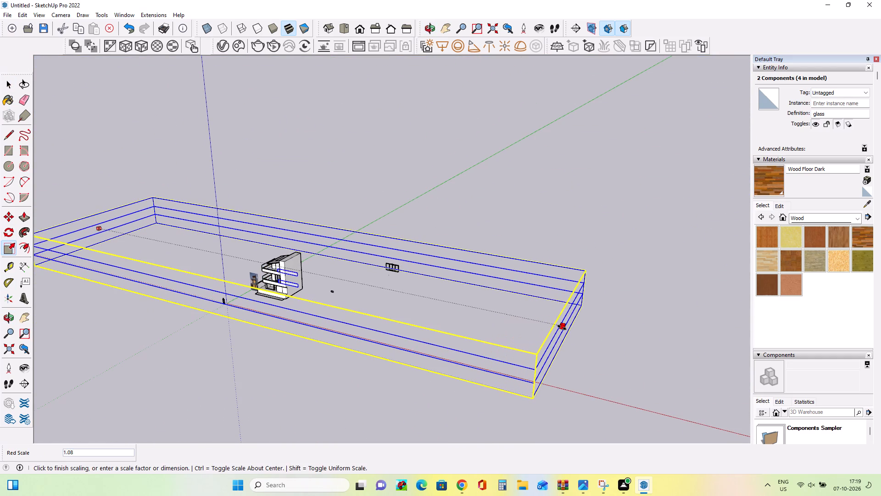
left_click(568, 329)
Move both front glass panels back onto their parapets so they start at the outer corners beside the side glass panels.
middle_click_drag(361, 333, 510, 316)
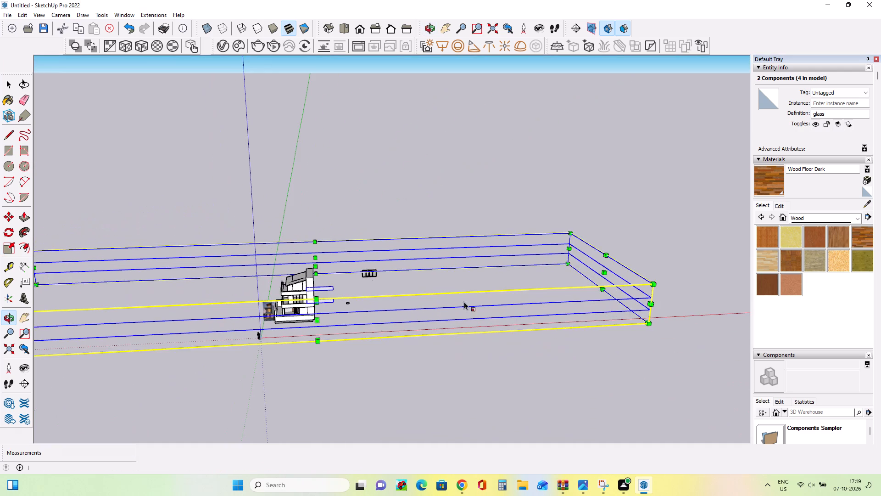
scroll(253, 293, "up", 4)
middle_click_drag(350, 310, 354, 330)
scroll(354, 330, "up", 1)
scroll(67, 265, "up", 1)
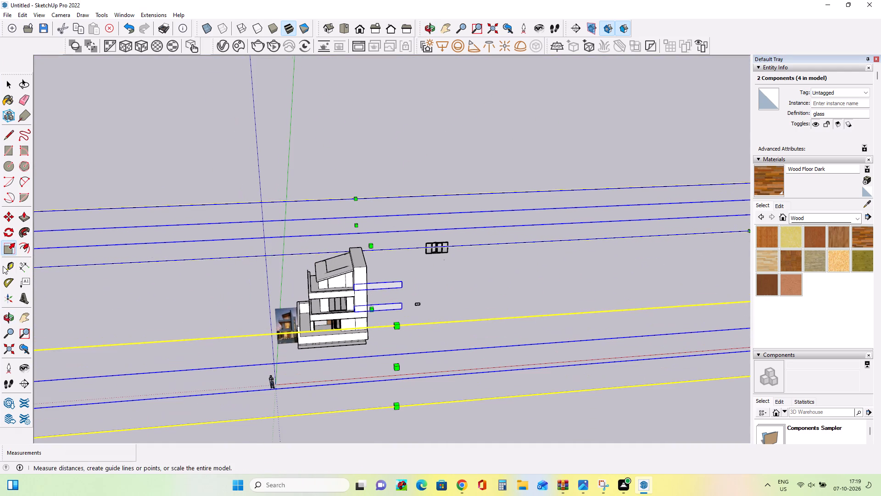
scroll(3, 266, "up", 1)
left_click(1, 222)
left_click(10, 215)
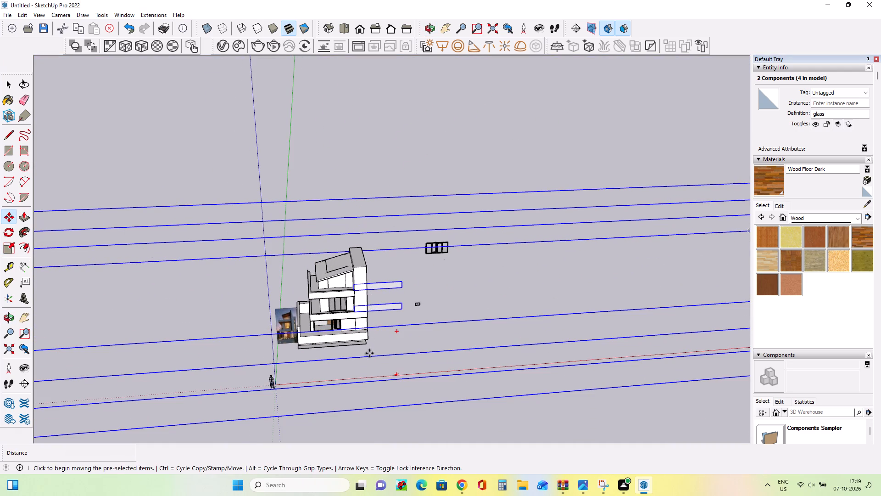
scroll(346, 307, "up", 6)
left_click(357, 311)
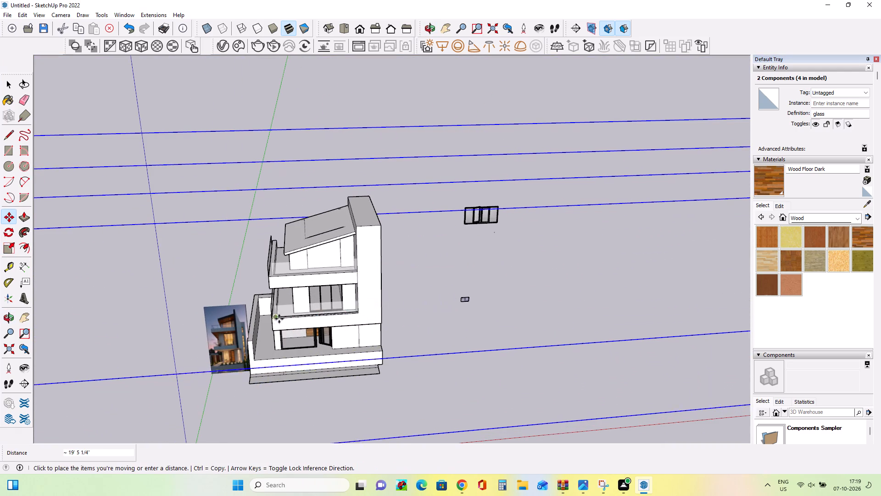
left_click(272, 319)
scroll(335, 320, "up", 4)
middle_click_drag(315, 321, 313, 315)
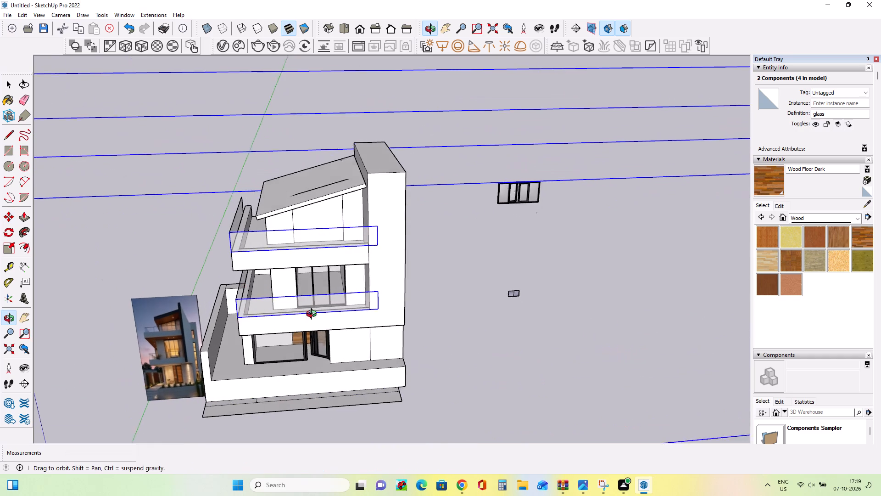
Shorten the top-floor and middle-floor front glass panels together along the red axis by a factor of about 0.95.
middle_click_drag(313, 315, 313, 296)
scroll(379, 297, "down", 1)
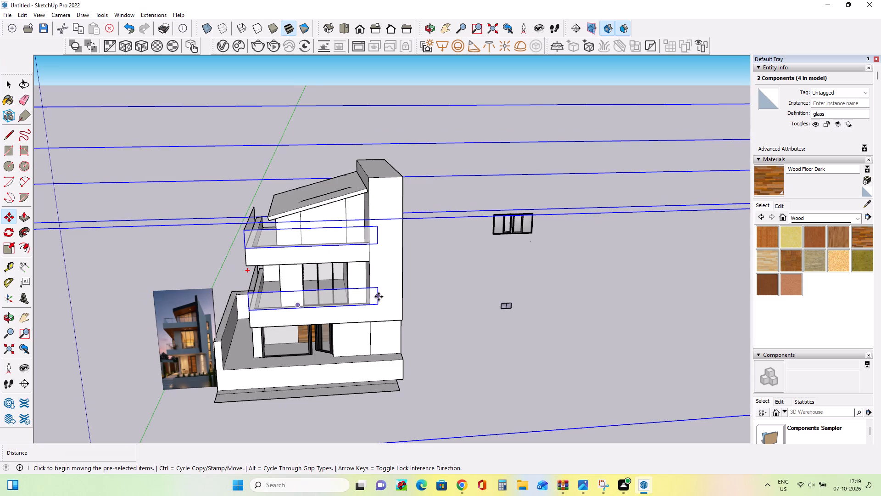
left_click(8, 83)
left_click(123, 95)
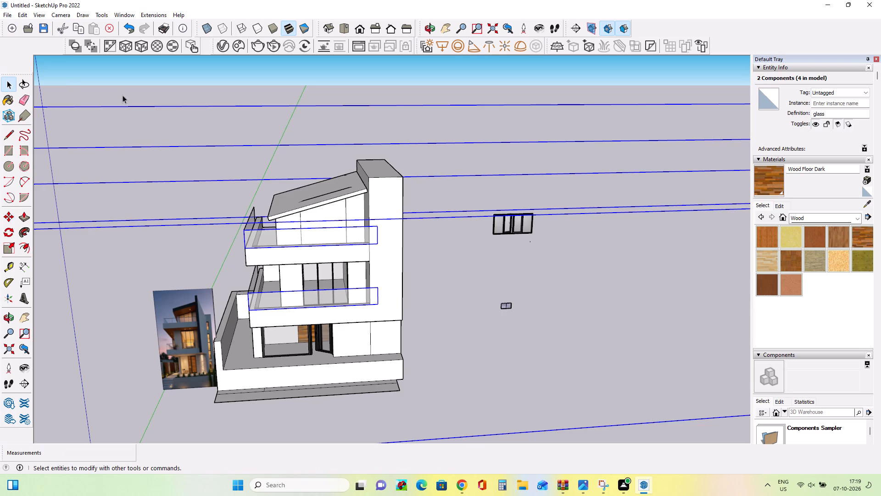
left_click(370, 235)
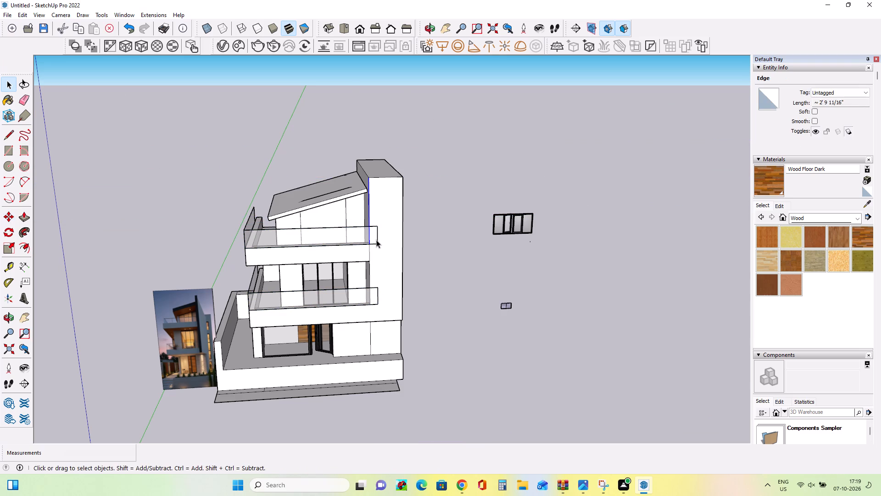
left_click(376, 240)
left_click(336, 300)
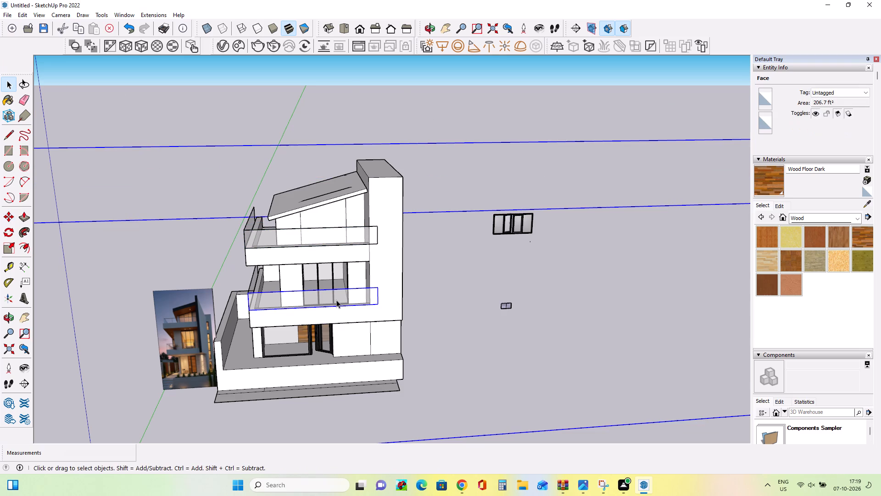
left_click(352, 235, "ctrl")
scroll(207, 286, "down", 15)
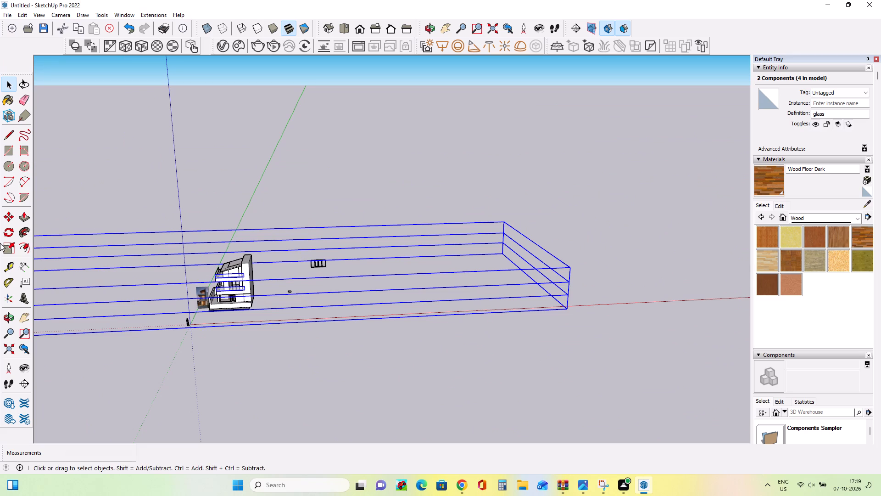
left_click(8, 250)
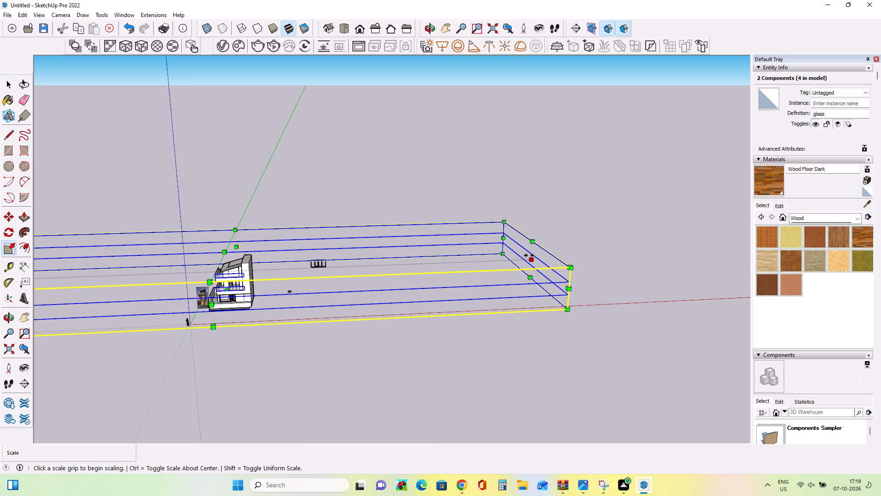
left_click(529, 255)
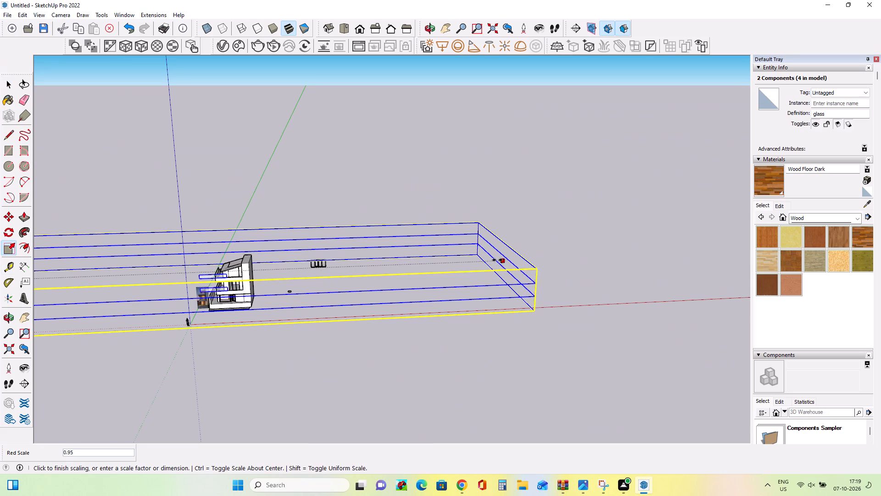
left_click(492, 260)
Move both shortened front glass panels about 17' back onto their parapets so their inner ends meet the tall tower wall.
scroll(211, 304, "up", 6)
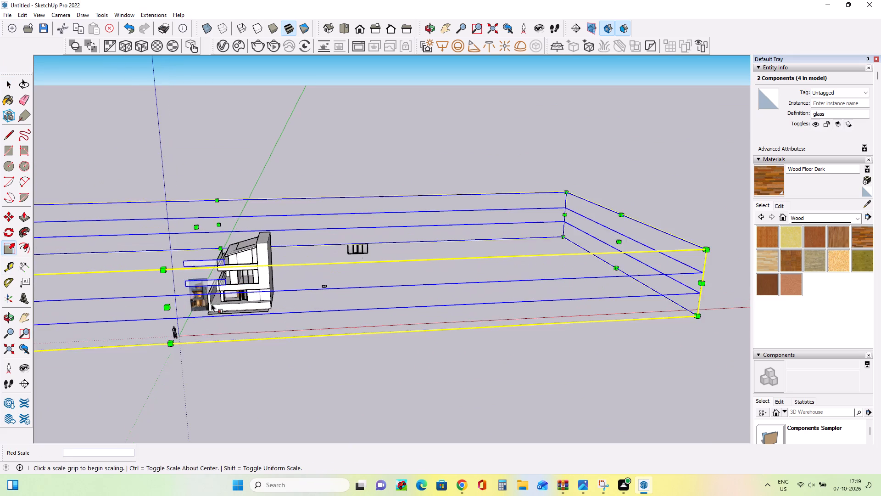
scroll(211, 304, "up", 2)
middle_click_drag(211, 304, 254, 321)
left_click(3, 223)
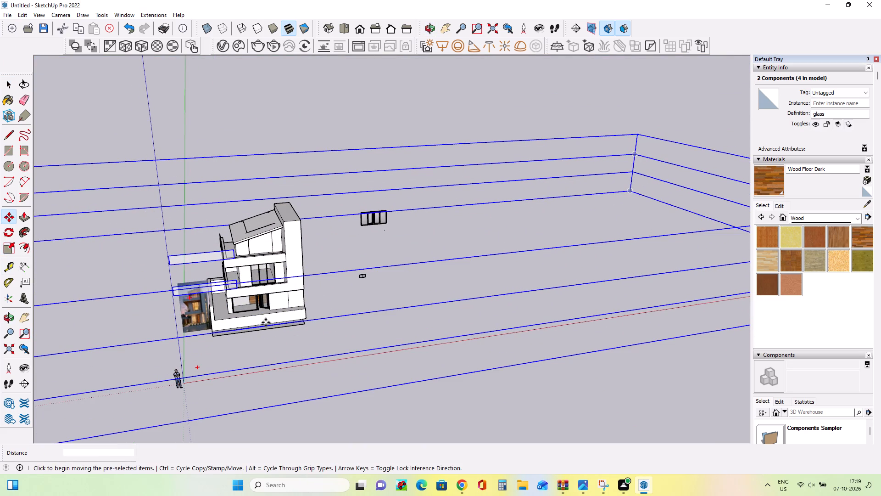
scroll(238, 289, "up", 10)
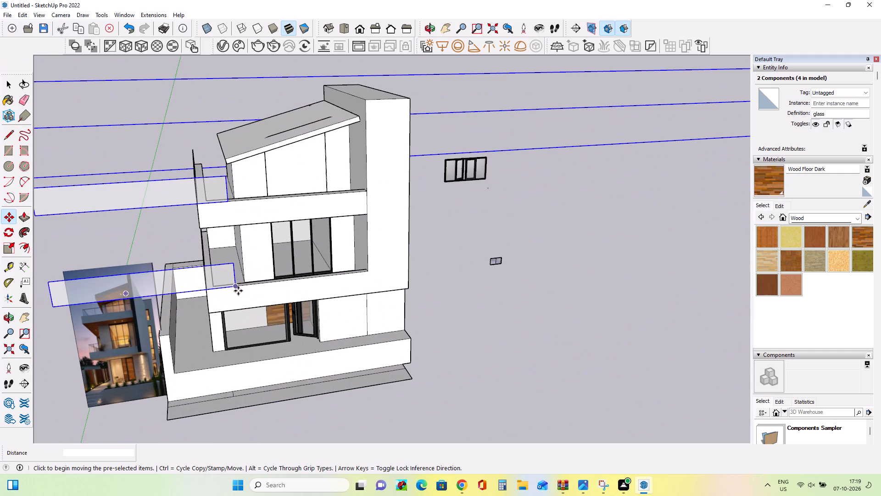
left_click(238, 290)
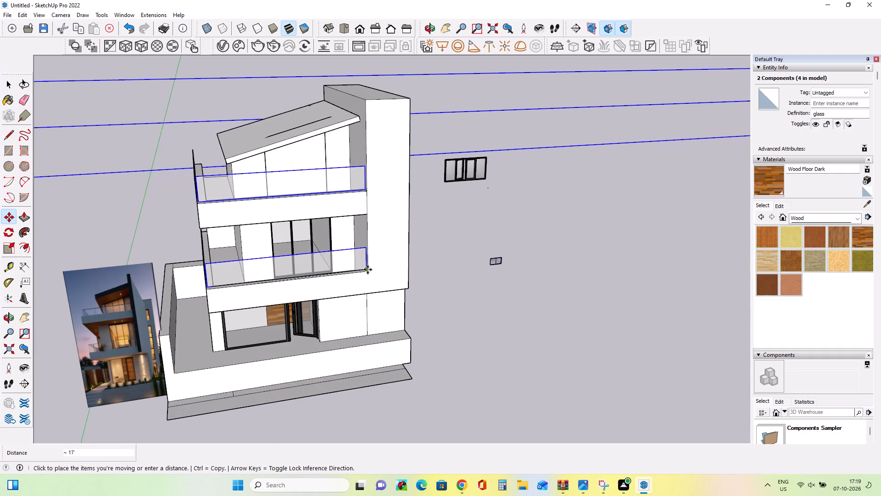
left_click(368, 270)
middle_click_drag(423, 272, 424, 287)
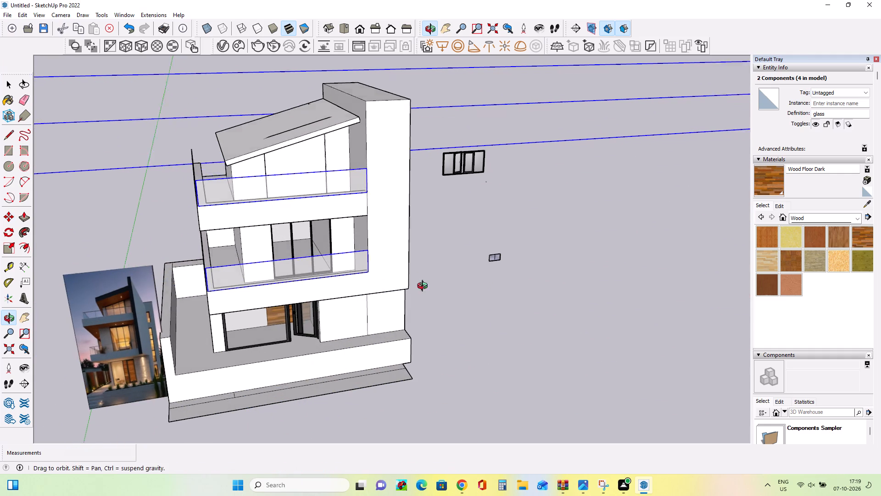
middle_click_drag(424, 287, 420, 306)
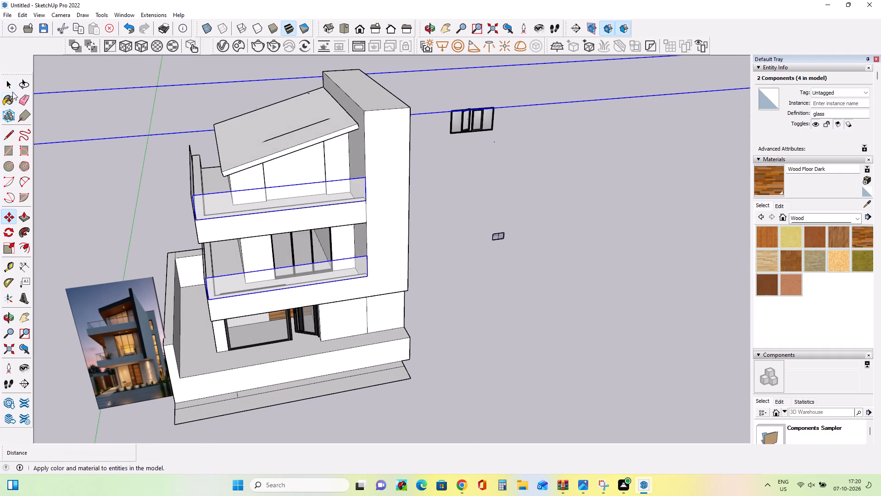
left_click(12, 83)
left_click(92, 71)
Examine the house front from several angles, checking how the glass railings fit on both balconies.
middle_click_drag(366, 322, 352, 238)
scroll(377, 243, "down", 6)
middle_click_drag(383, 256, 376, 276)
scroll(385, 266, "down", 1)
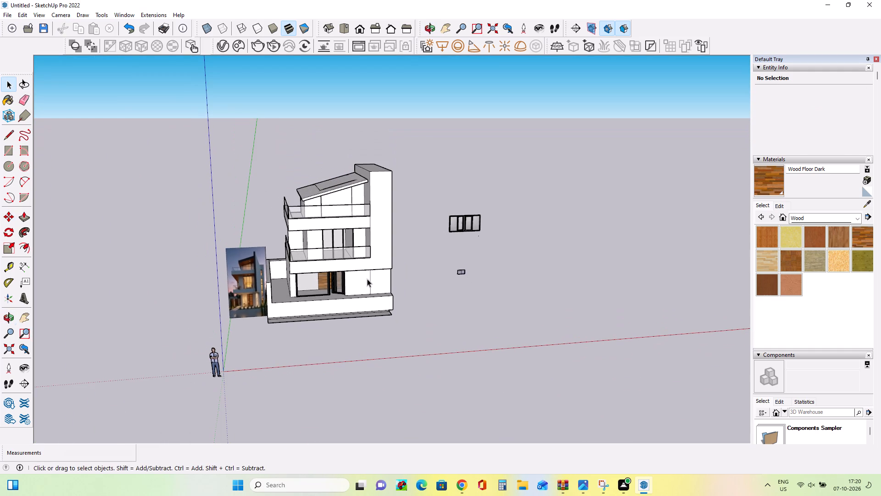
scroll(358, 279, "up", 6)
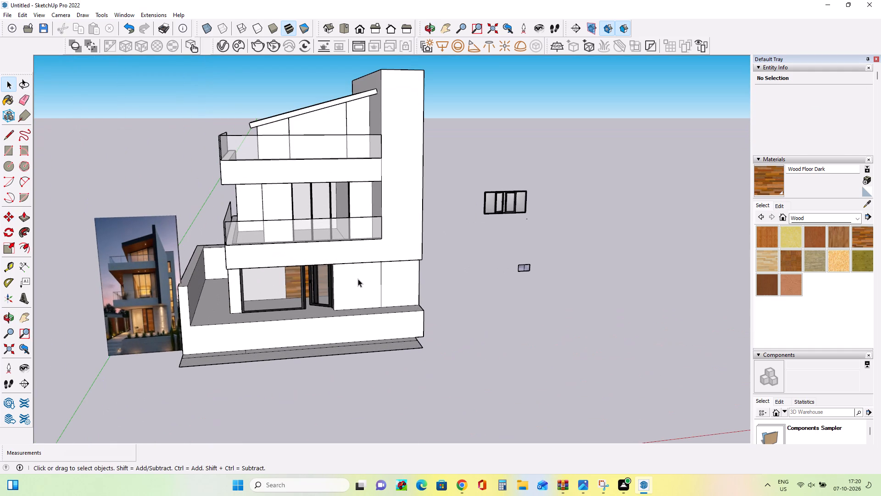
scroll(360, 274, "down", 3)
scroll(349, 194, "up", 2)
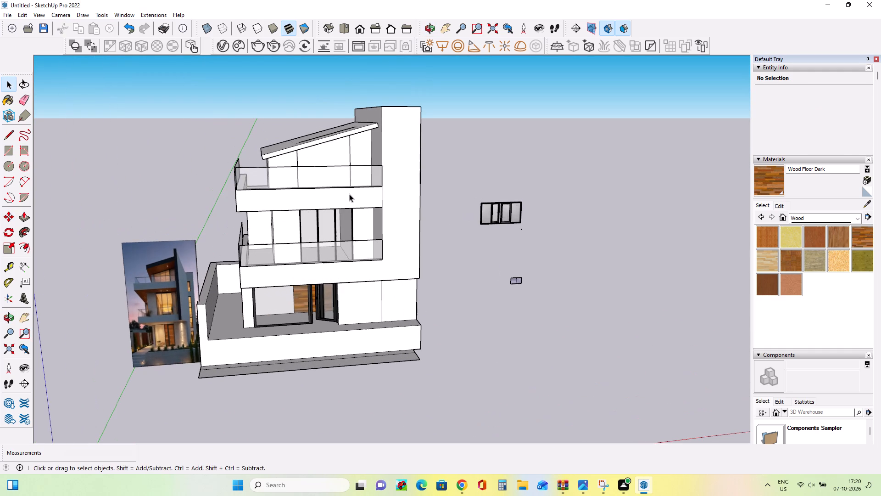
scroll(349, 194, "up", 1)
scroll(338, 242, "up", 1)
middle_click_drag(338, 242, 316, 259)
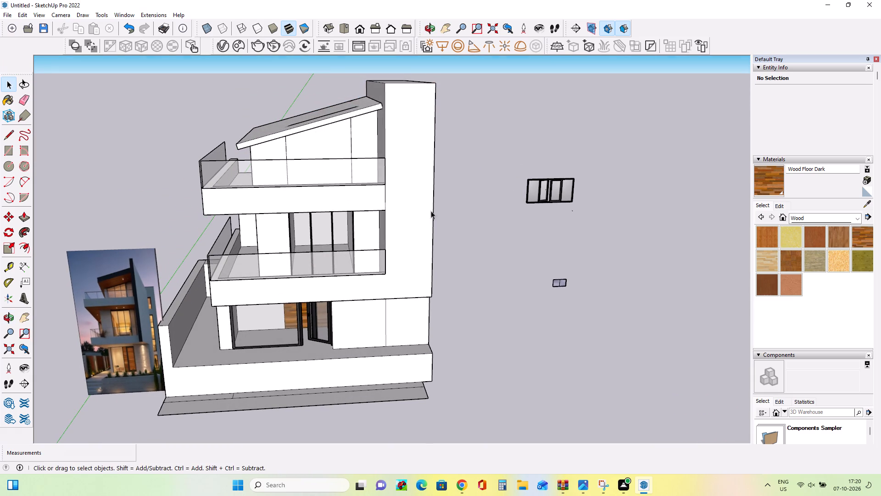
Switch to 3D Warehouse in Chrome and search the models for "glass window".
left_click(464, 483)
left_click(447, 67)
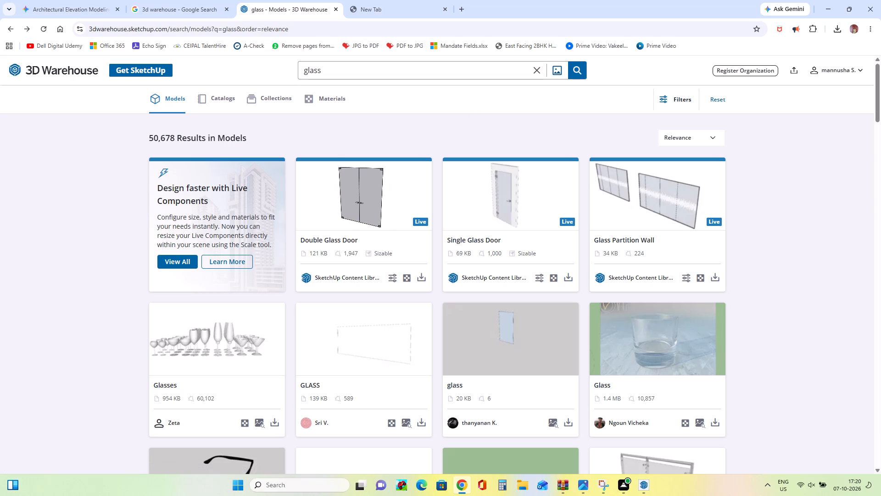
key("BackSpace")
key("BackSpace")
key("BackSpace")
key("BackSpace")
key("BackSpace")
key("BackSpace")
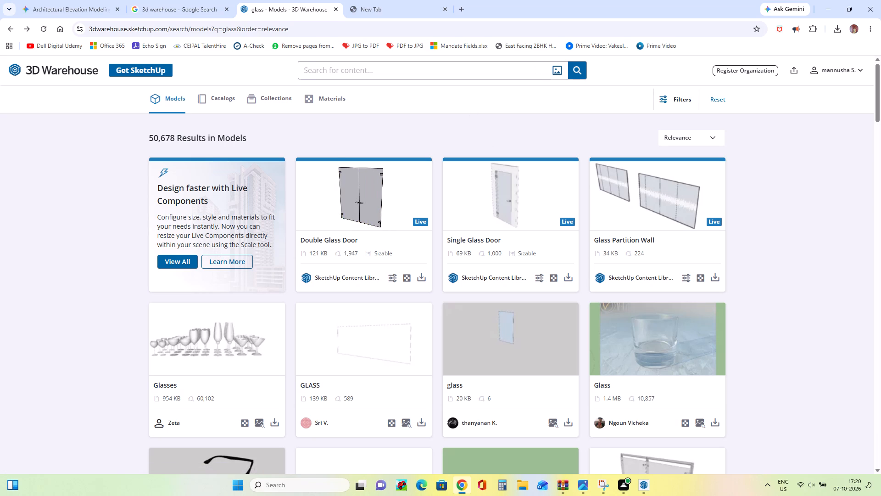
key("g")
type("lass wind")
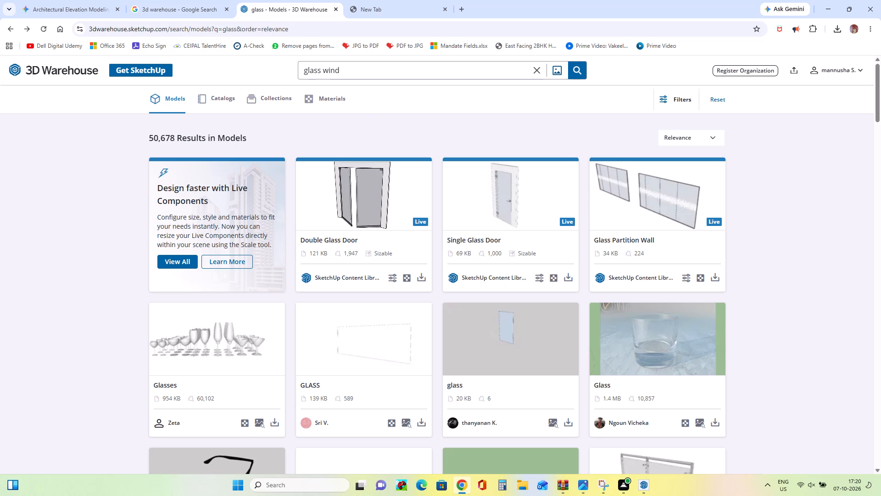
key("o")
key("w")
key("Return")
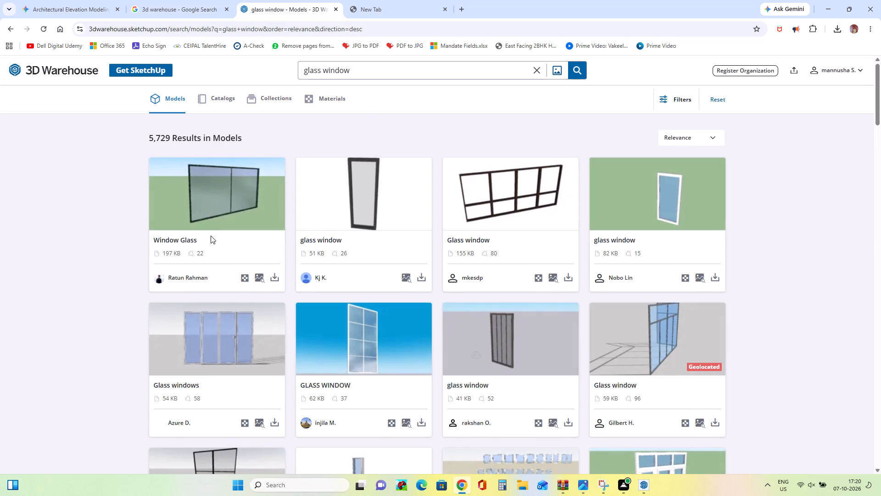
Browse the window models and try to download the 45 KB Glass Window with the black grid frame.
scroll(211, 236, "down", 5)
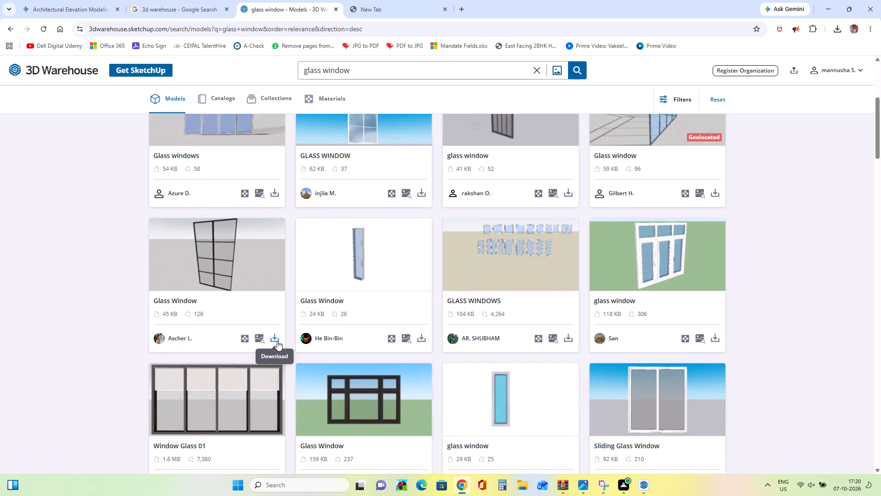
scroll(277, 341, "down", 3)
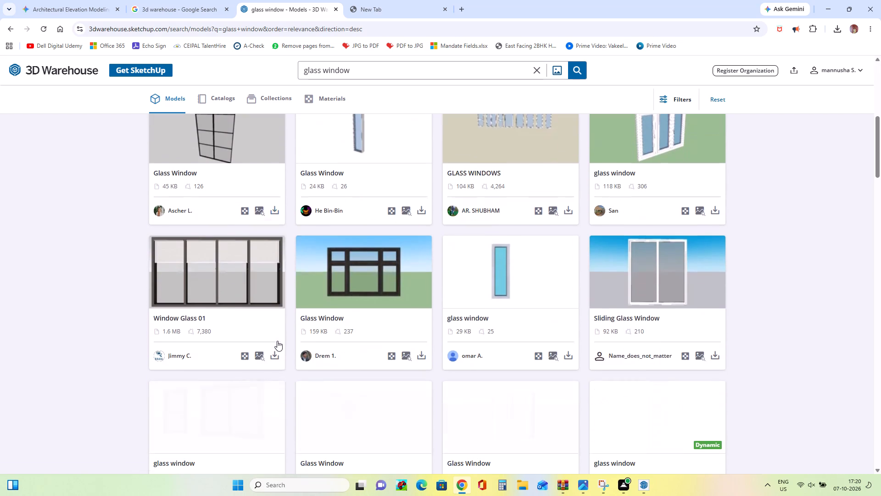
left_click(273, 197)
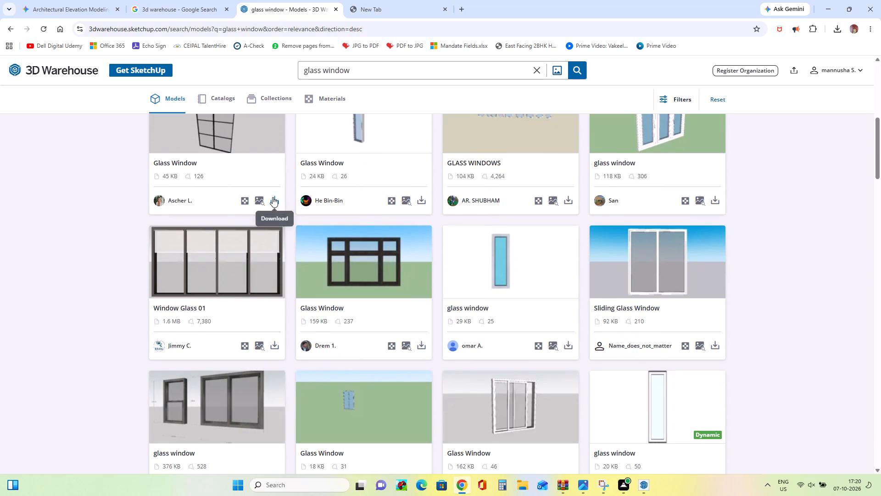
left_click(290, 224)
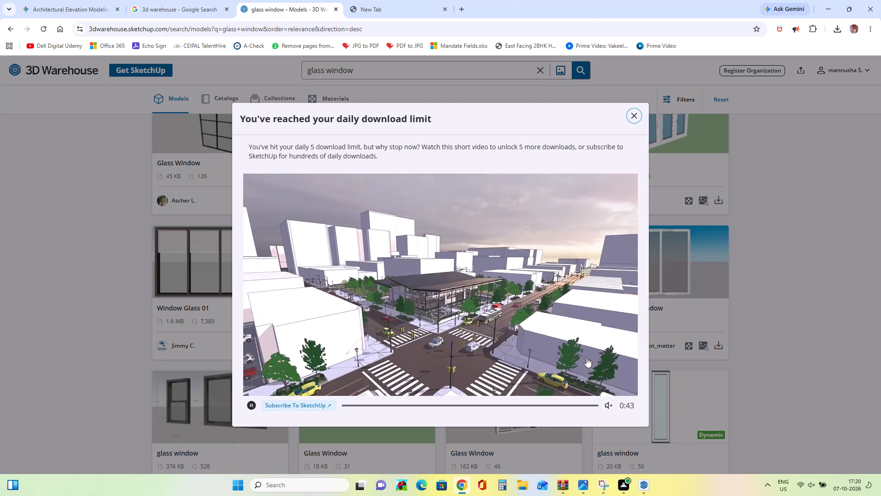
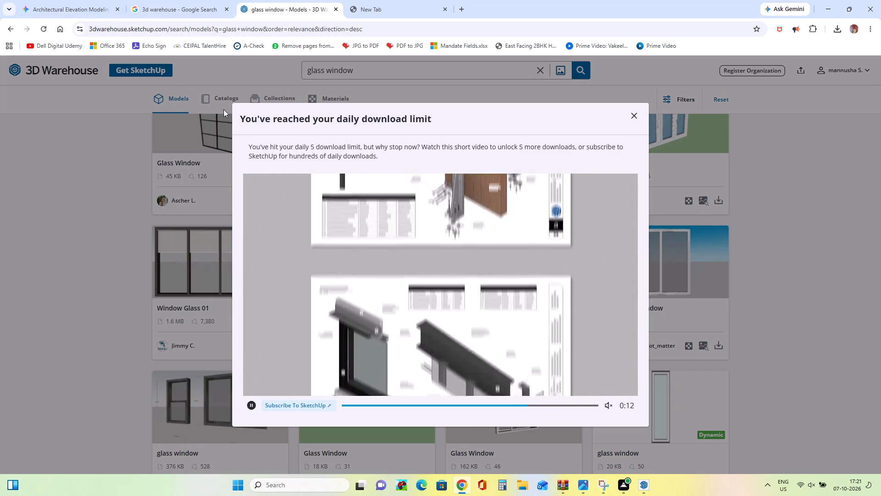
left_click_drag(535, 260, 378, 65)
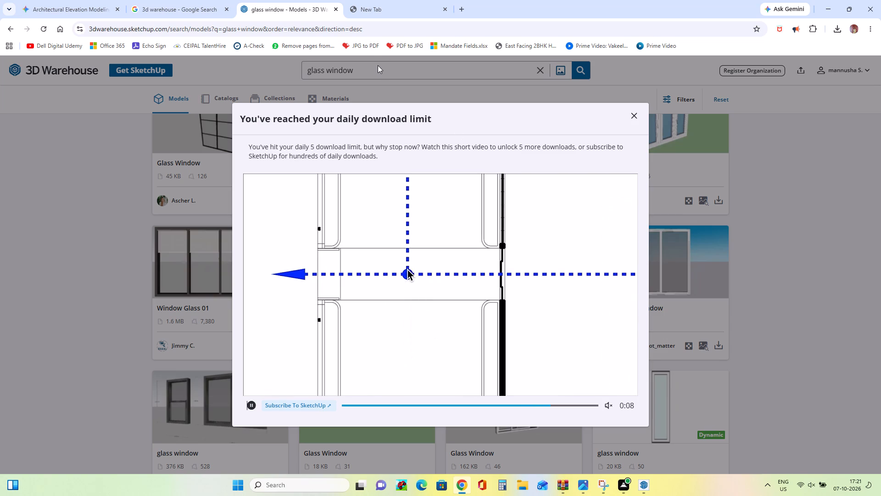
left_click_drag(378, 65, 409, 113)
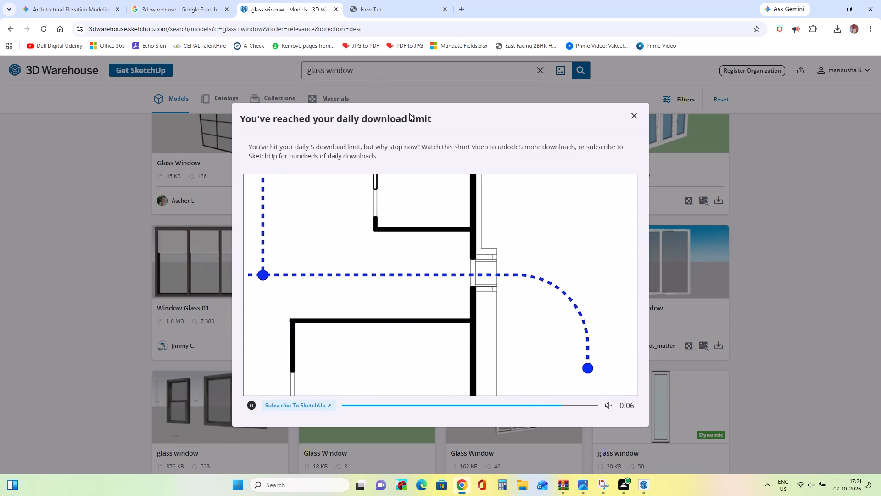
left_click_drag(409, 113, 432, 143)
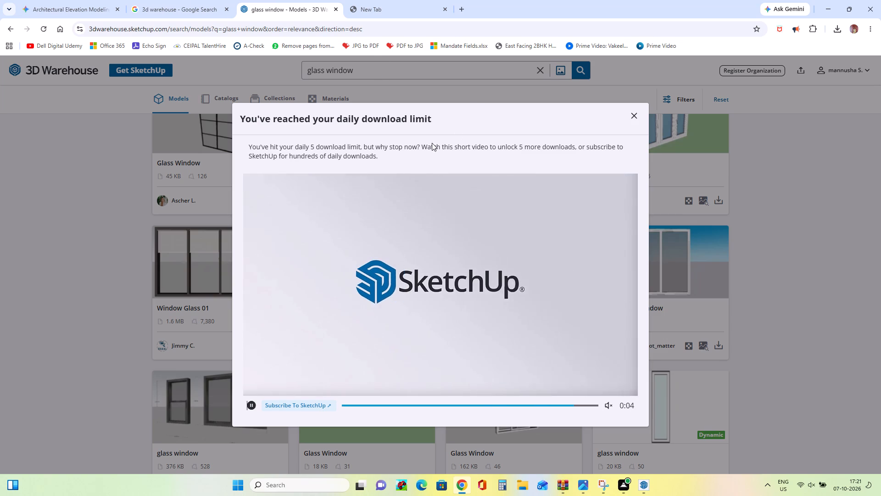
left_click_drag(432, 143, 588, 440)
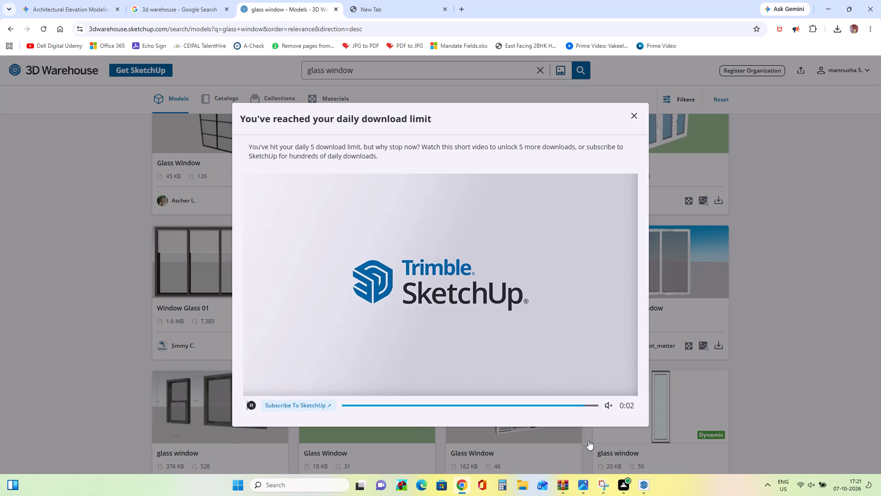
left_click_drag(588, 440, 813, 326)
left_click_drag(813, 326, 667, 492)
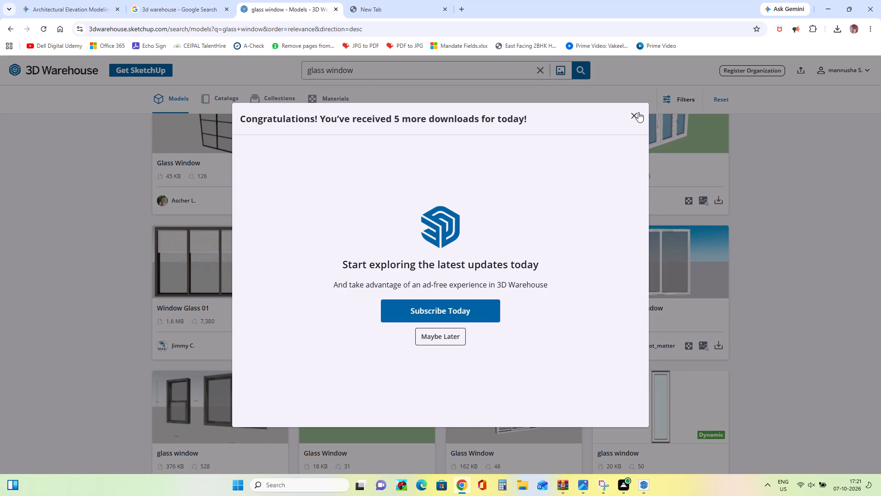
Dismiss the extra-downloads offer and download the 45 KB Glass Window model with the black grid frame.
left_click(638, 112)
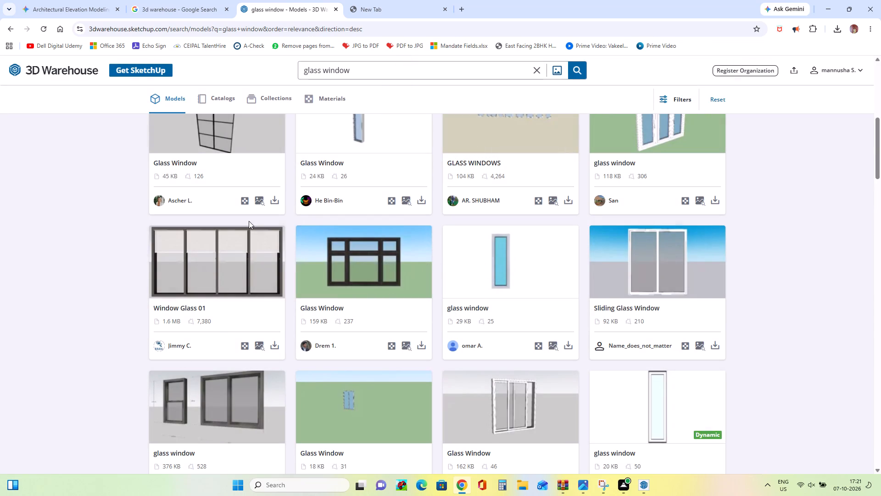
left_click(275, 201)
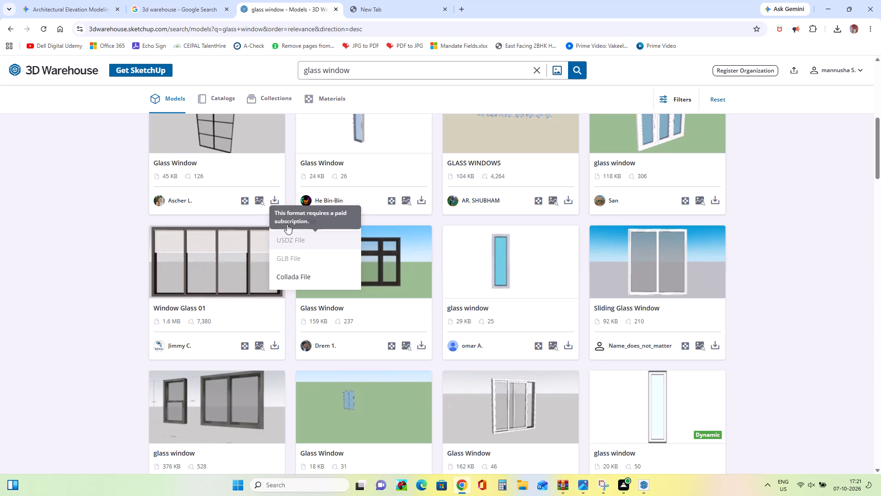
left_click(287, 224)
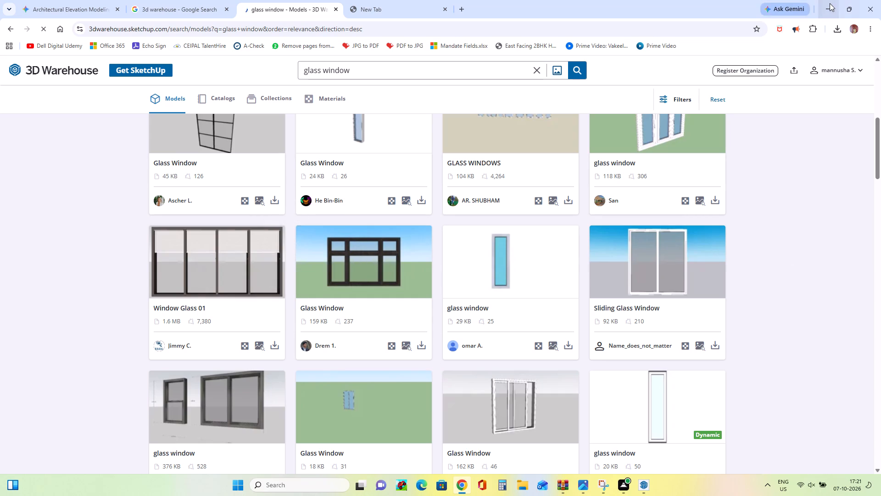
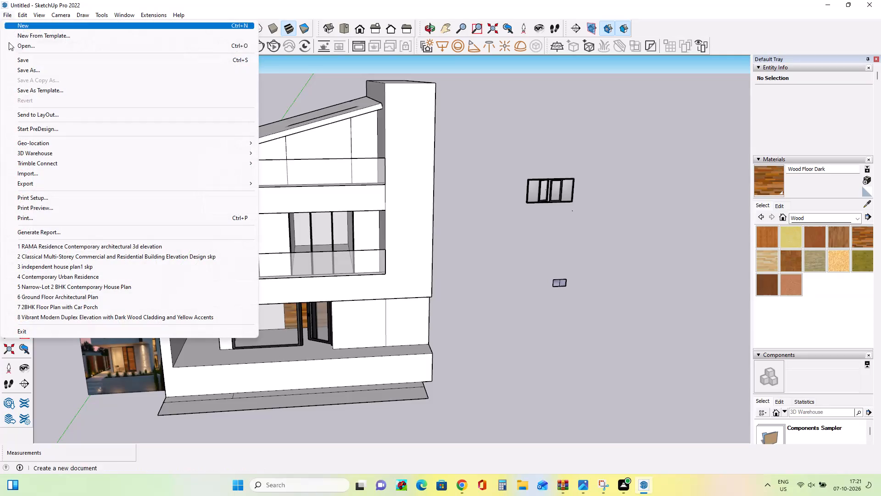
Import the downloaded Component_72 (1) window model and place it in the open space beside the house.
left_click(45, 173)
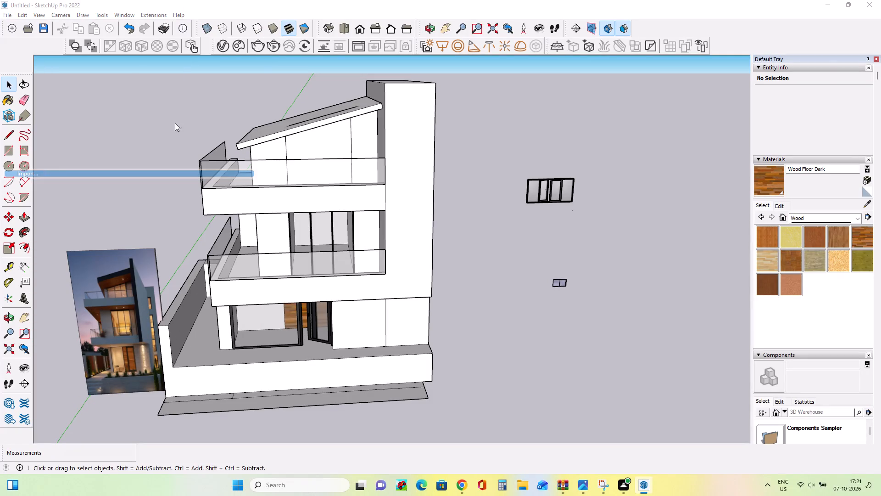
left_click(411, 203)
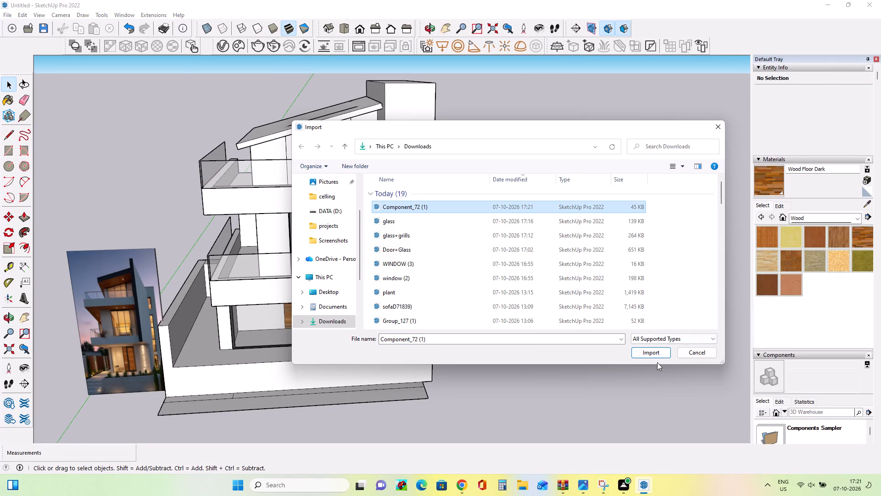
left_click(654, 348)
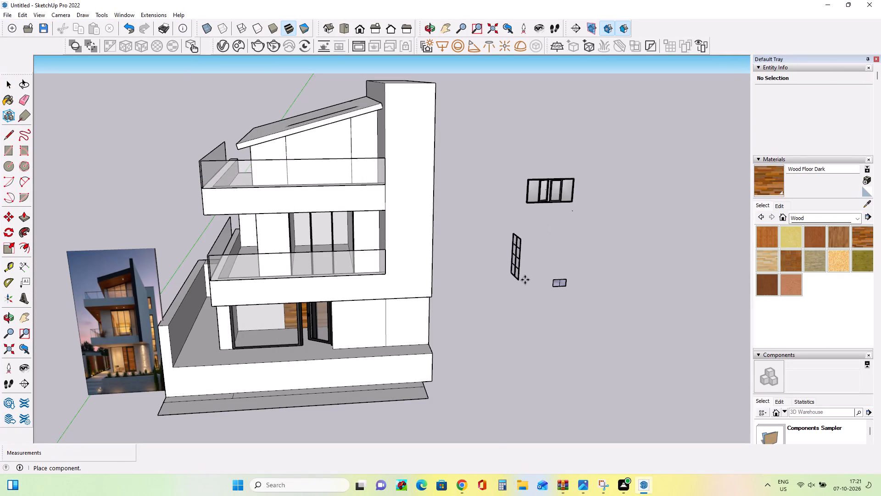
left_click(524, 279)
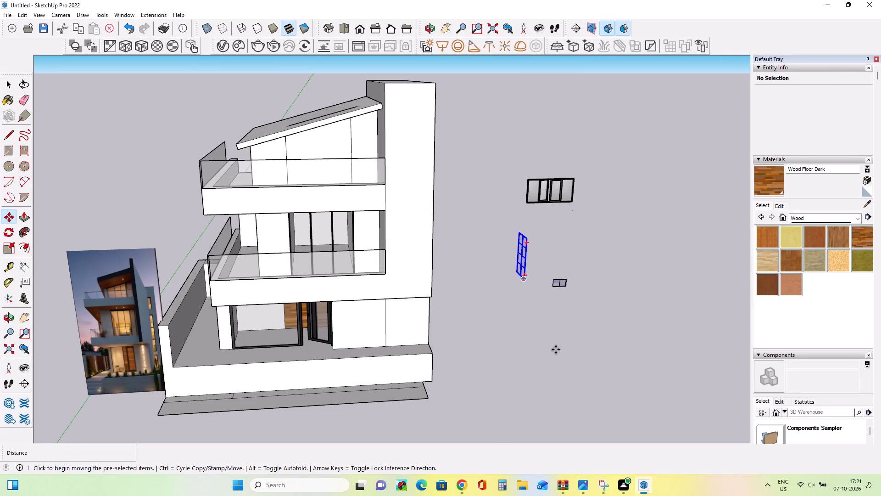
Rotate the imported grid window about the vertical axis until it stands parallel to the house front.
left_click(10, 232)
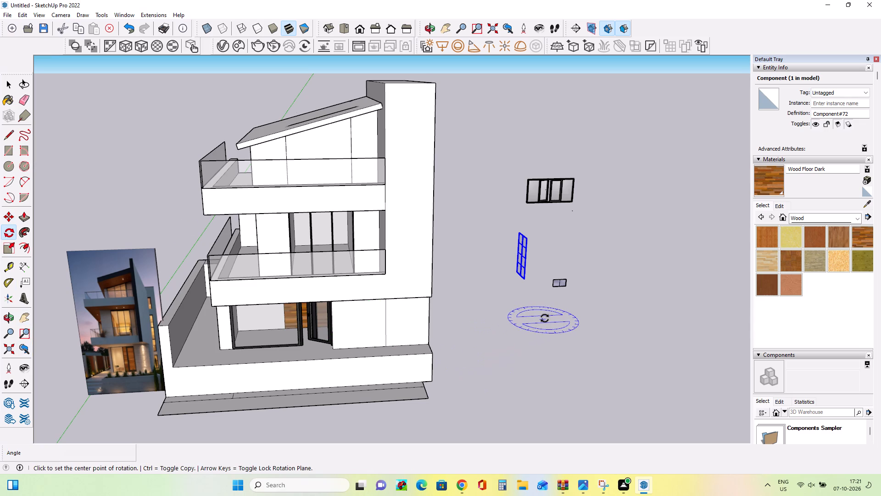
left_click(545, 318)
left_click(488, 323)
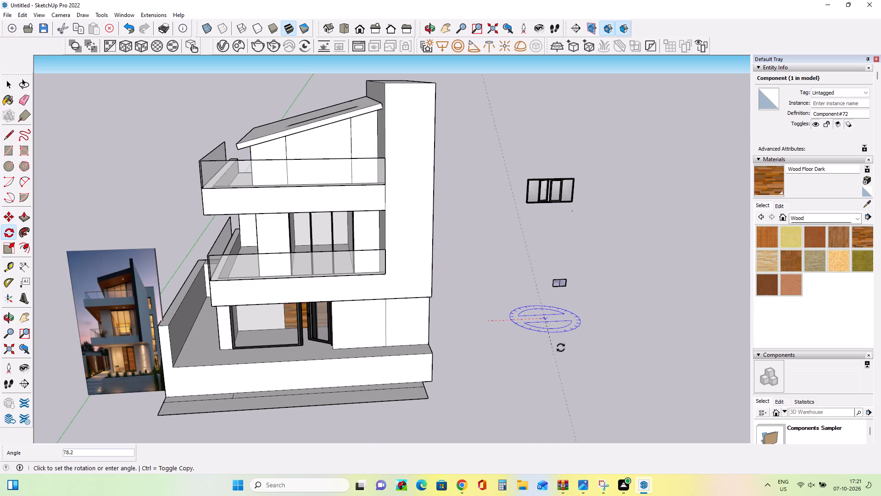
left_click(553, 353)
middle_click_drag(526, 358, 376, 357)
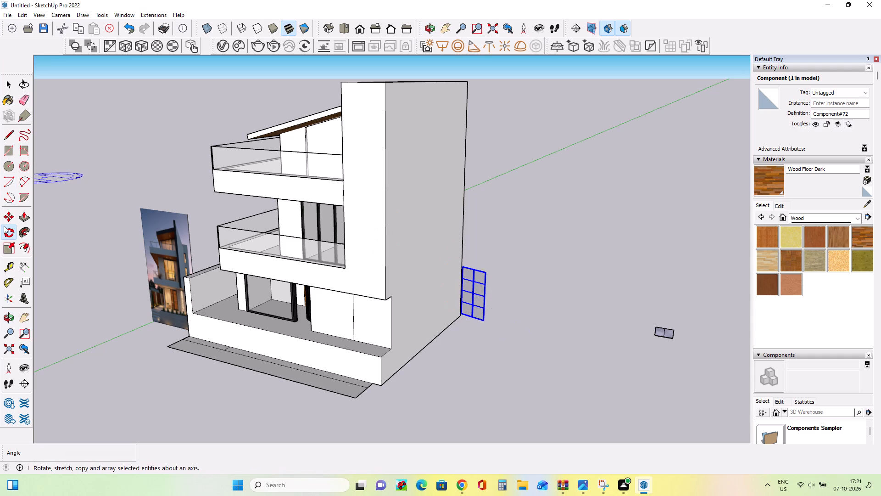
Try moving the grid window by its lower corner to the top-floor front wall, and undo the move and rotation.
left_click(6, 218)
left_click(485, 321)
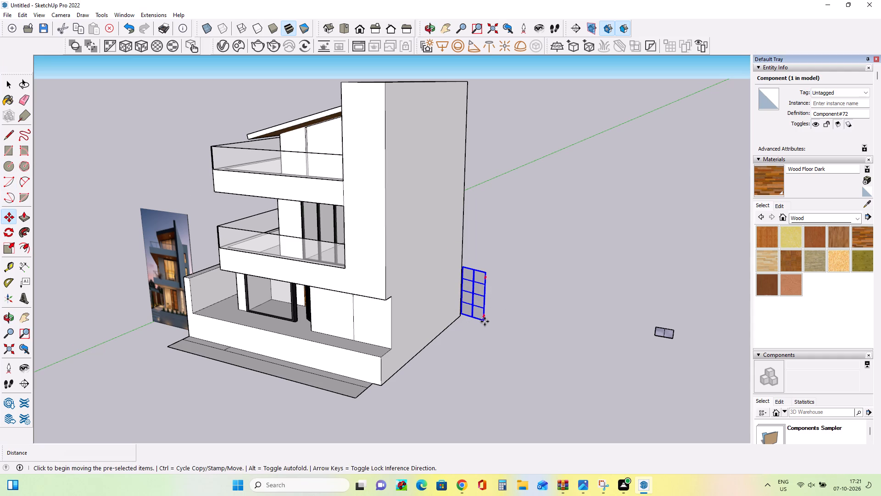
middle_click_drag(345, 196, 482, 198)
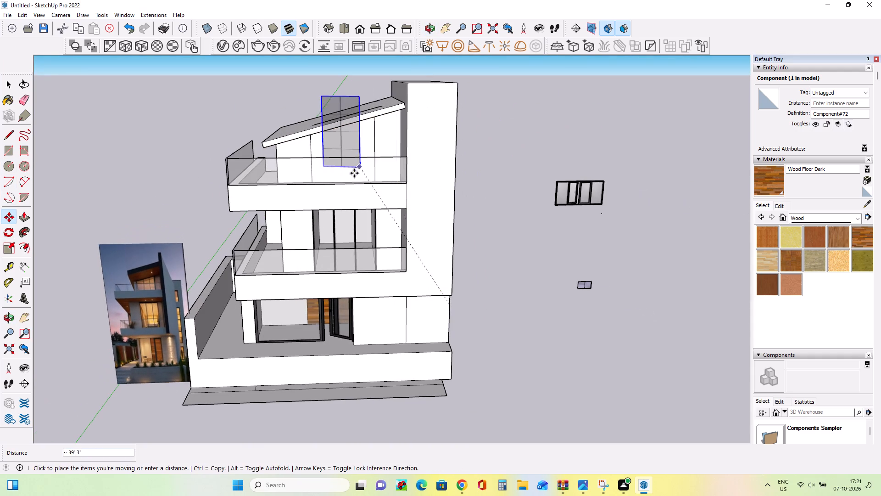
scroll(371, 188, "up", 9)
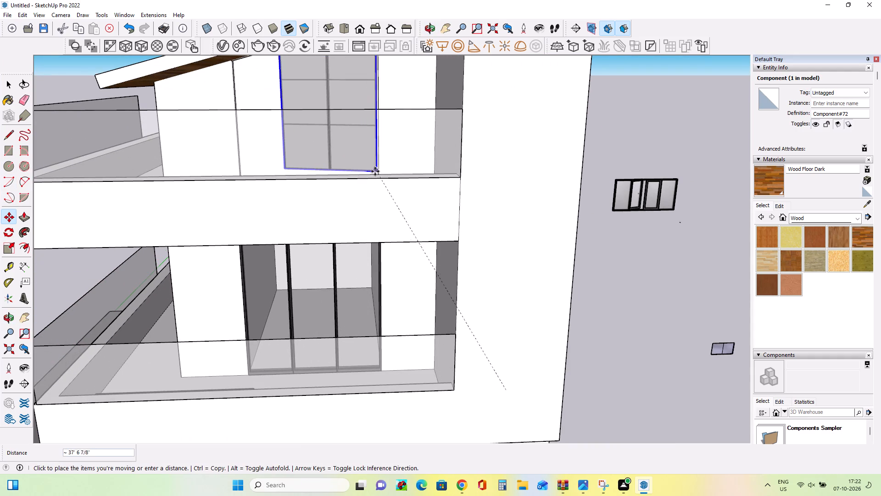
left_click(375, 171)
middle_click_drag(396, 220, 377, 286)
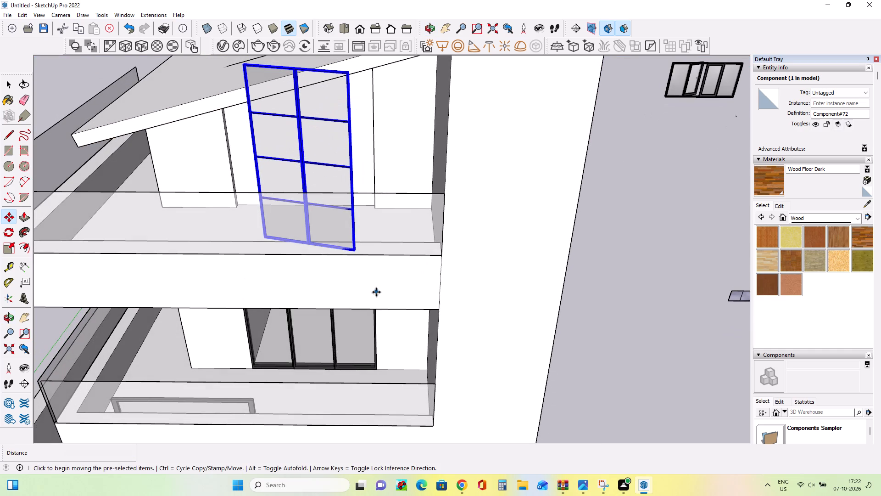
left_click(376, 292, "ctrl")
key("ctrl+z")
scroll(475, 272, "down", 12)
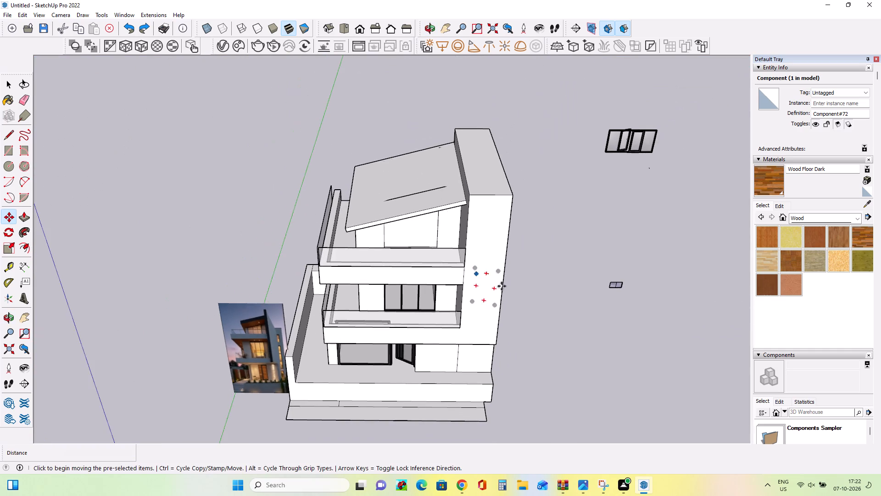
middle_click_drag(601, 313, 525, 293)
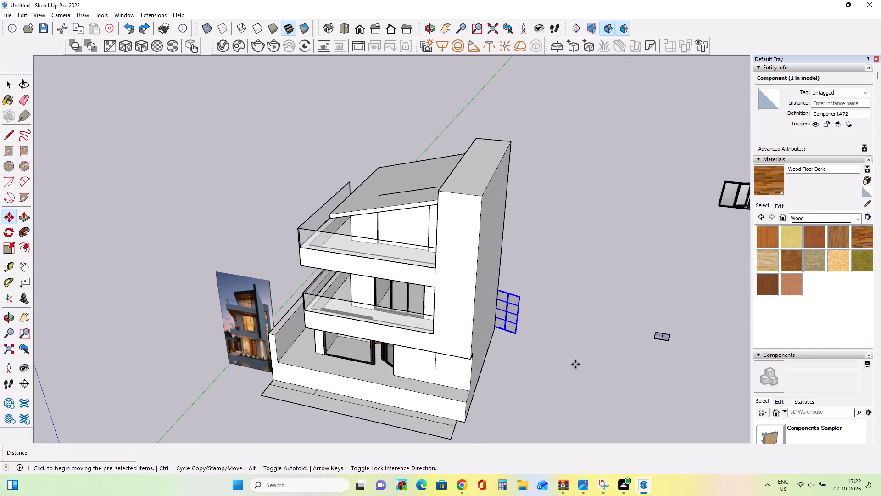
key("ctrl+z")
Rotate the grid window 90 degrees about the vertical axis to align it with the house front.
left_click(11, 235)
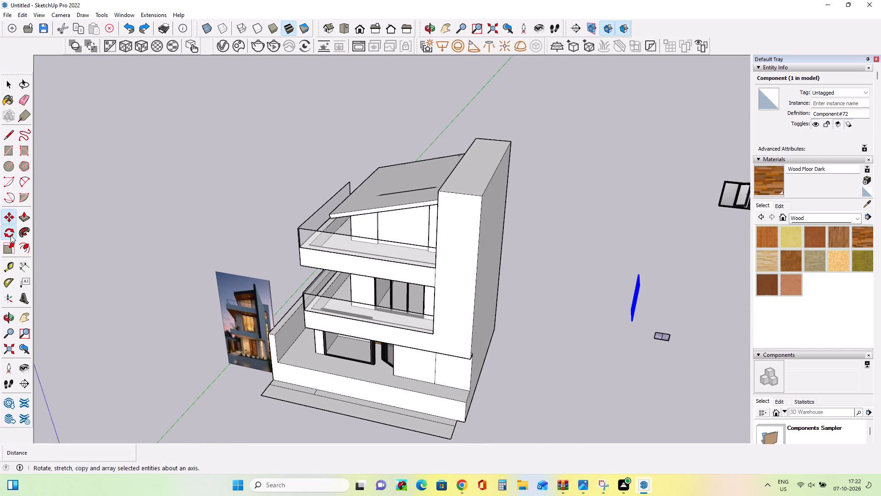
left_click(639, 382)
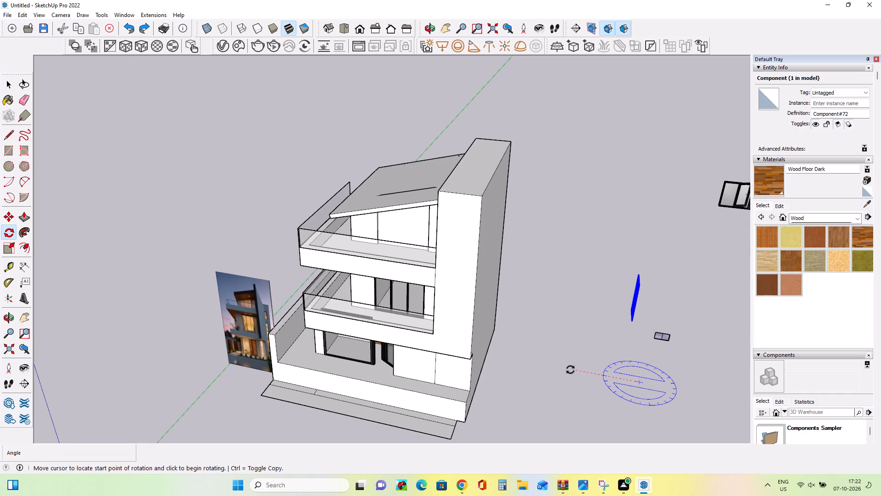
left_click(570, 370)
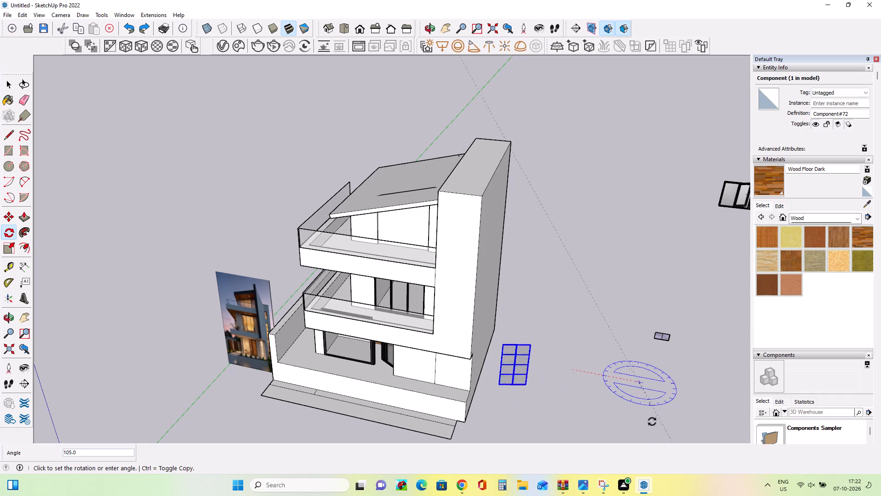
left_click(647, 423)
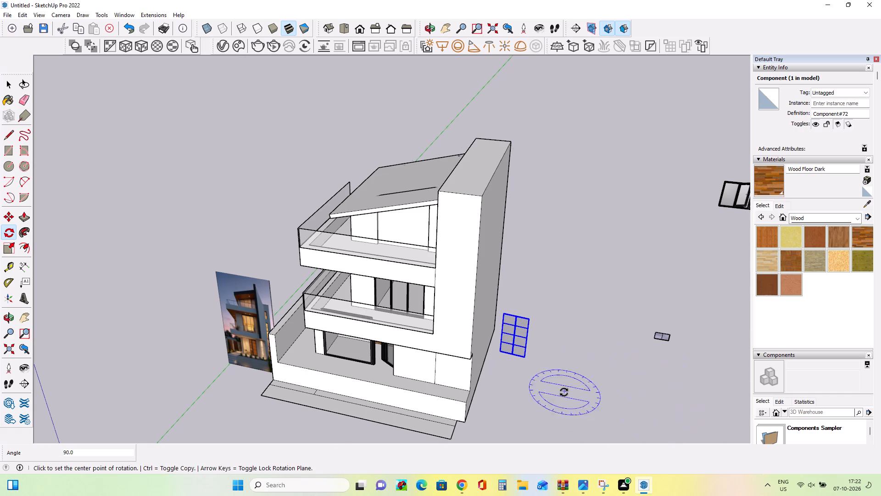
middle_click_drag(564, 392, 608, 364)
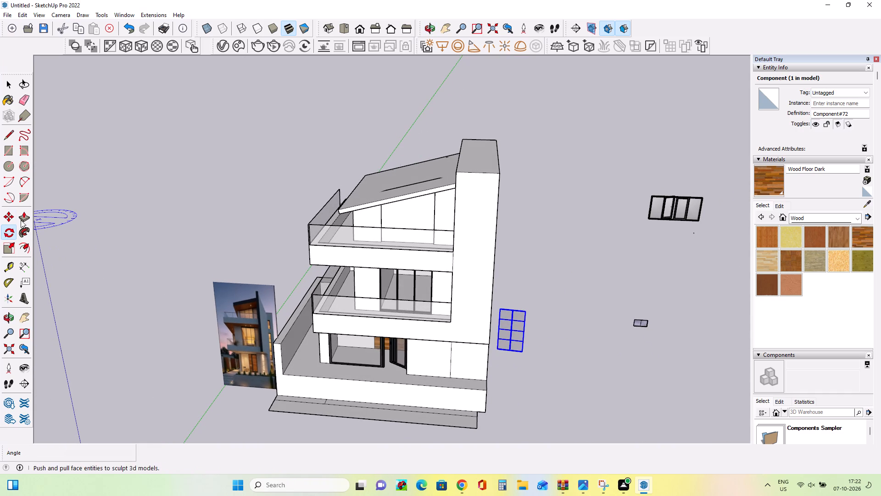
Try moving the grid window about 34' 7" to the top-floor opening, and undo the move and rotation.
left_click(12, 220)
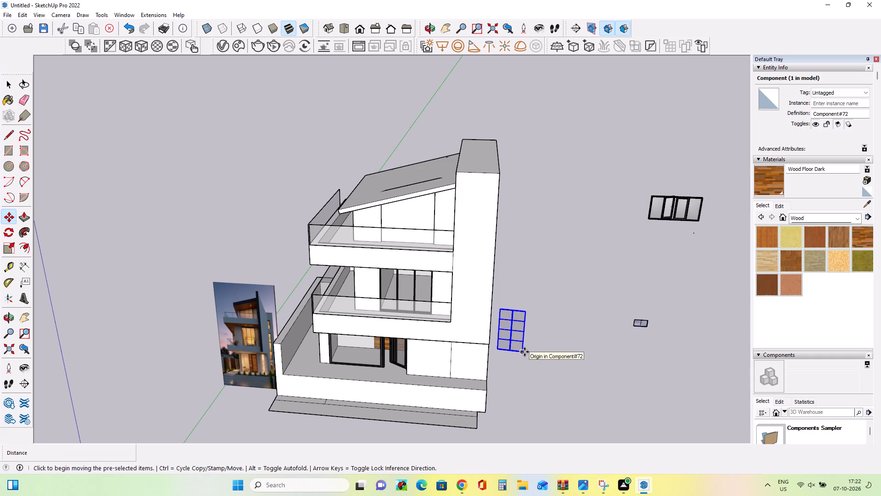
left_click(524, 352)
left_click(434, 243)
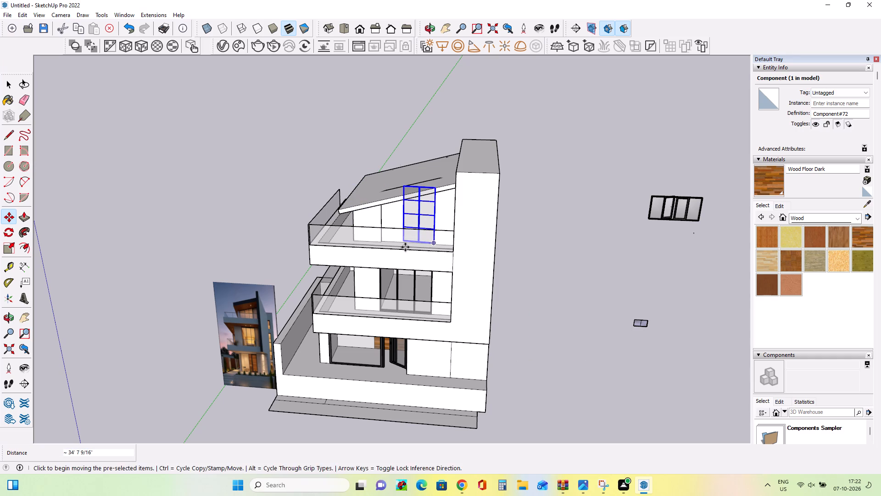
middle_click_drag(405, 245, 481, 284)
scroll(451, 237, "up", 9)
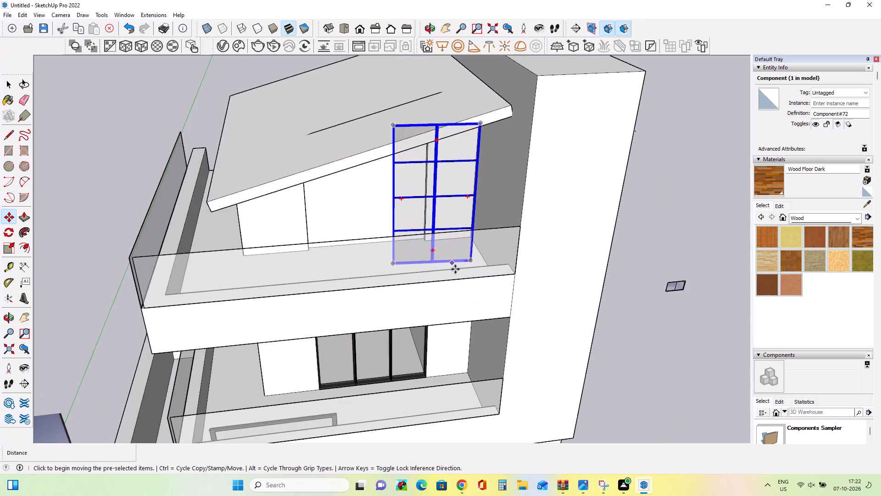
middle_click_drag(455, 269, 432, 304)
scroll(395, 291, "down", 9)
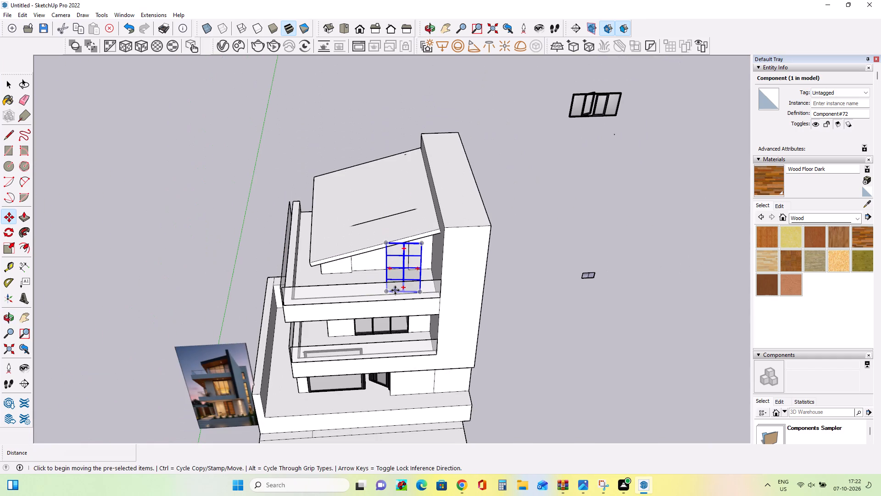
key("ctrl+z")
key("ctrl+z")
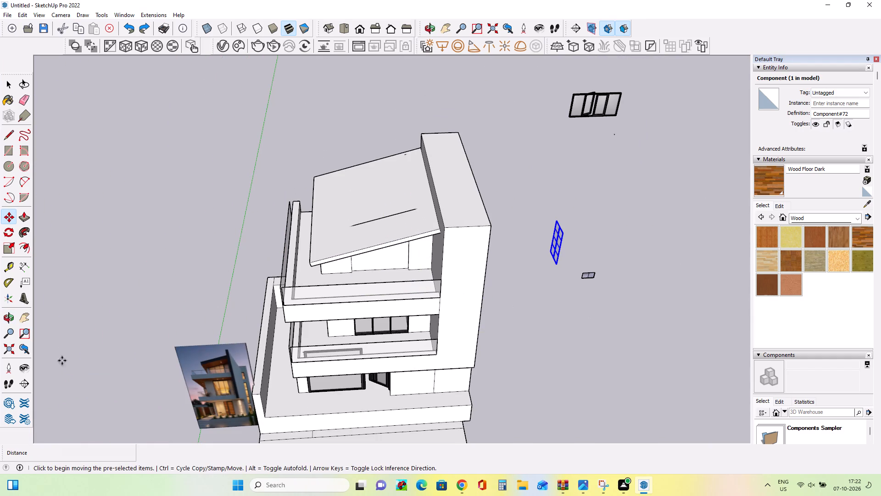
Rotate the grid window 90 degrees about the vertical axis to align it with the house front.
left_click(7, 229)
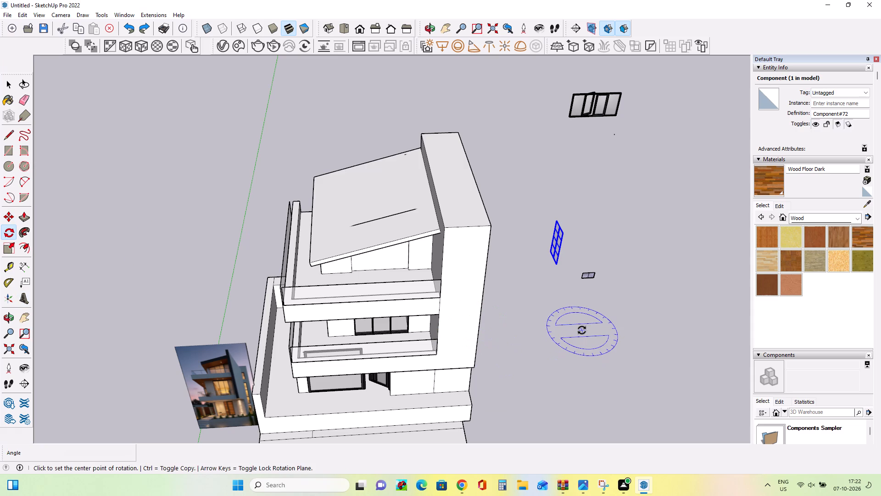
left_click(582, 330)
left_click(537, 333)
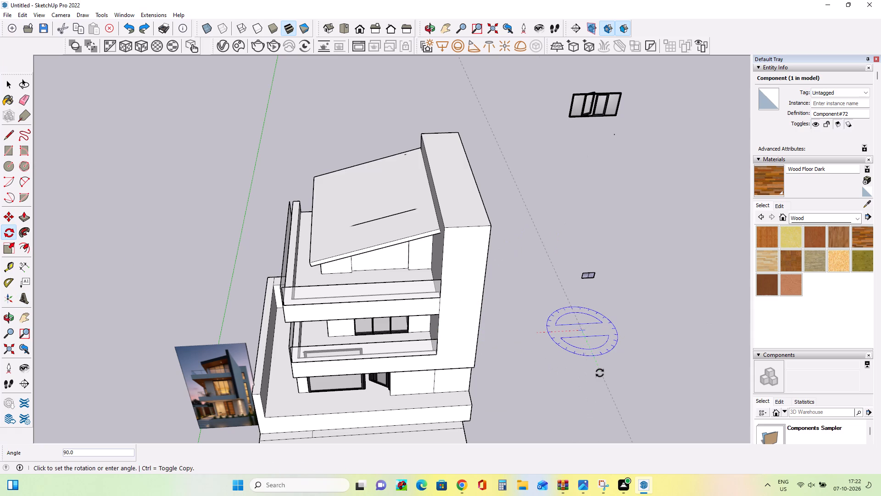
left_click(600, 373)
Move the grid window by its lower corner to the bottom corner of the top-floor opening under the sloping roof.
scroll(490, 335, "down", 4)
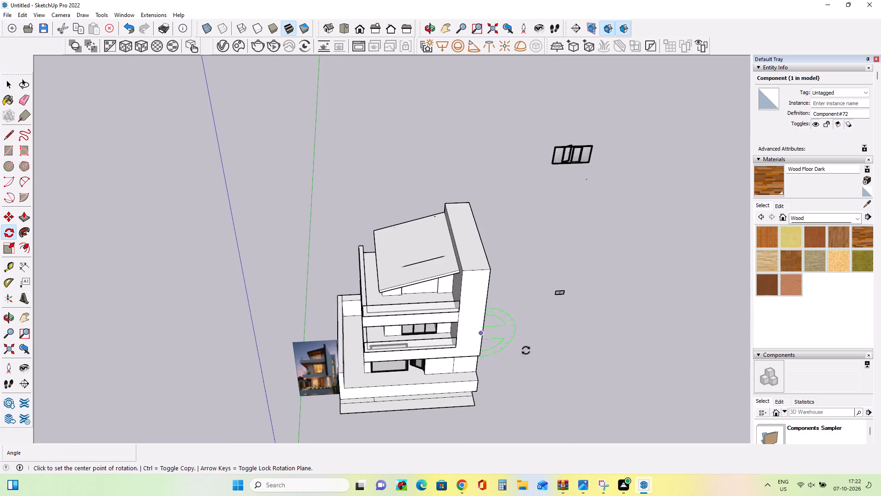
scroll(530, 354, "down", 4)
middle_click_drag(535, 358, 356, 330)
scroll(429, 372, "up", 5)
middle_click_drag(469, 418, 517, 408)
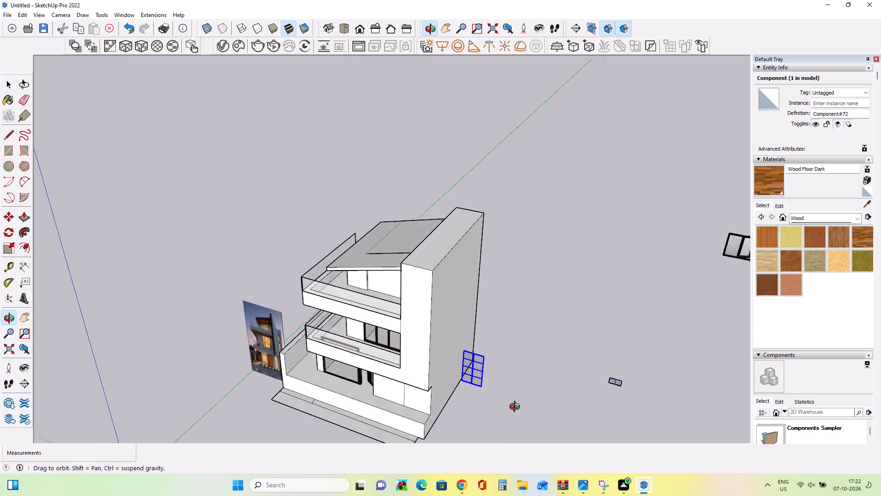
middle_click_drag(517, 408, 519, 407)
left_click(9, 216)
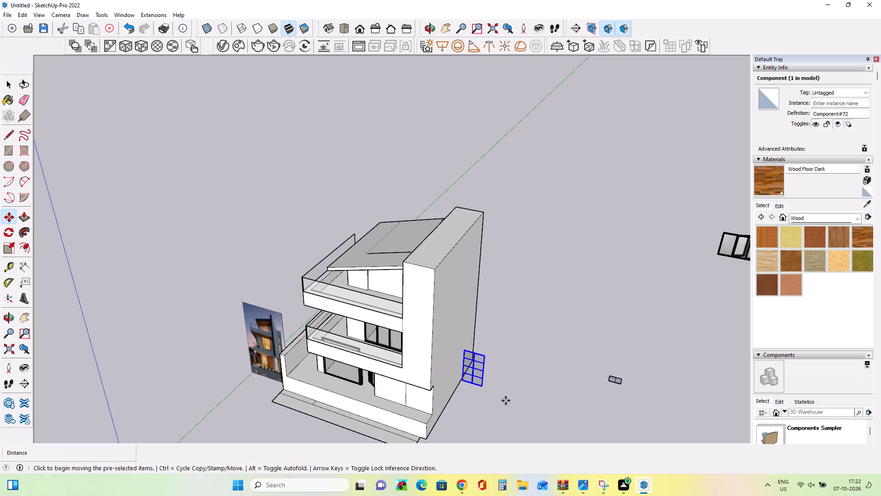
left_click(486, 389)
middle_click_drag(390, 317, 485, 321)
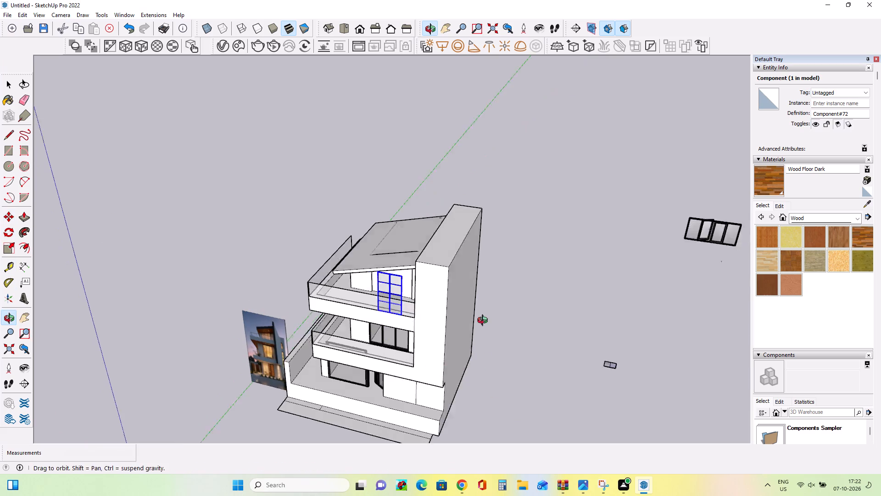
middle_click_drag(485, 321, 511, 319)
scroll(446, 301, "up", 9)
middle_click_drag(435, 279, 399, 337)
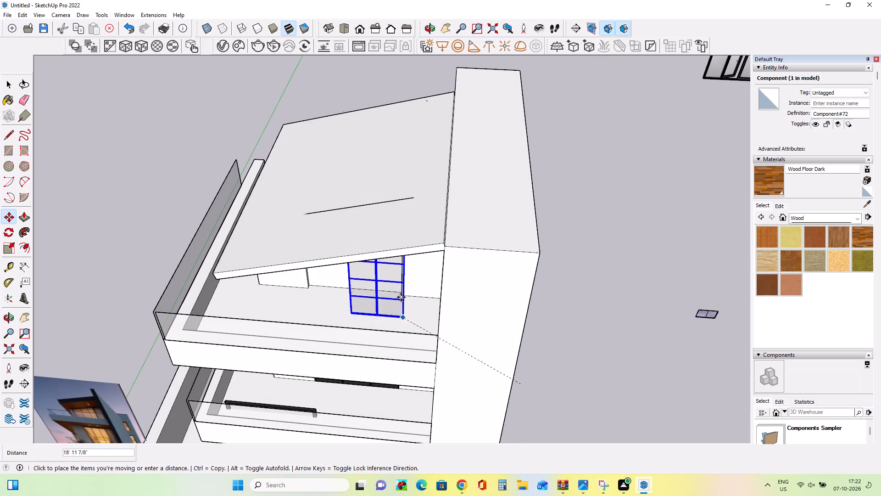
left_click(401, 296)
middle_click_drag(427, 313, 442, 198)
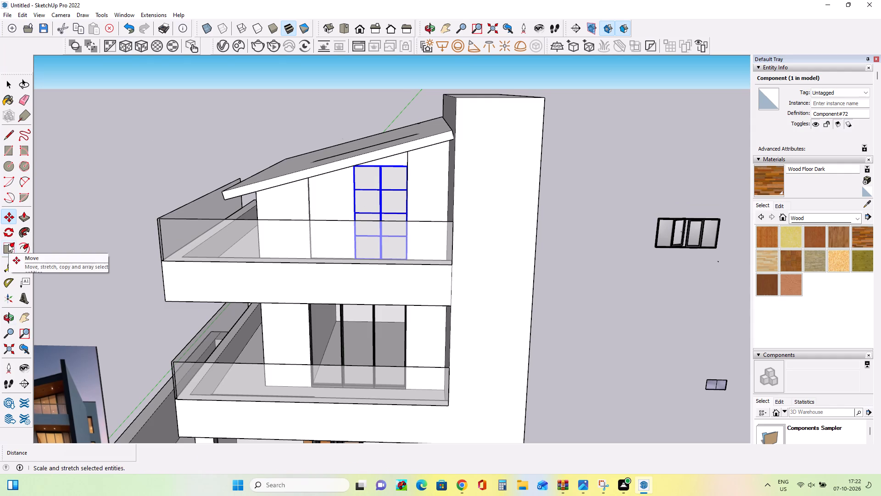
Scale the grid window's width by about 1.86 so it spans the full top-floor opening.
left_click(8, 244)
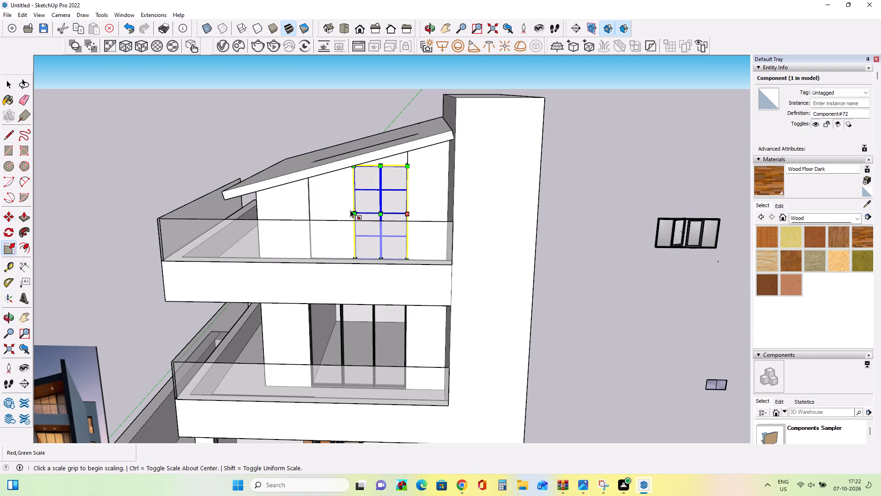
left_click(353, 209)
left_click(309, 206)
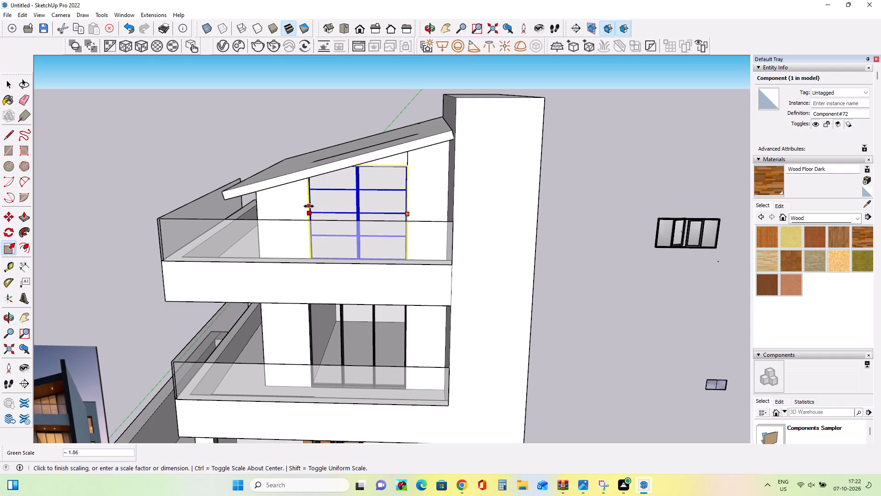
Examine how the widened window's top edge and upper corner meet the opening beneath the sloping roof.
middle_click_drag(394, 205, 363, 169)
scroll(369, 149, "up", 7)
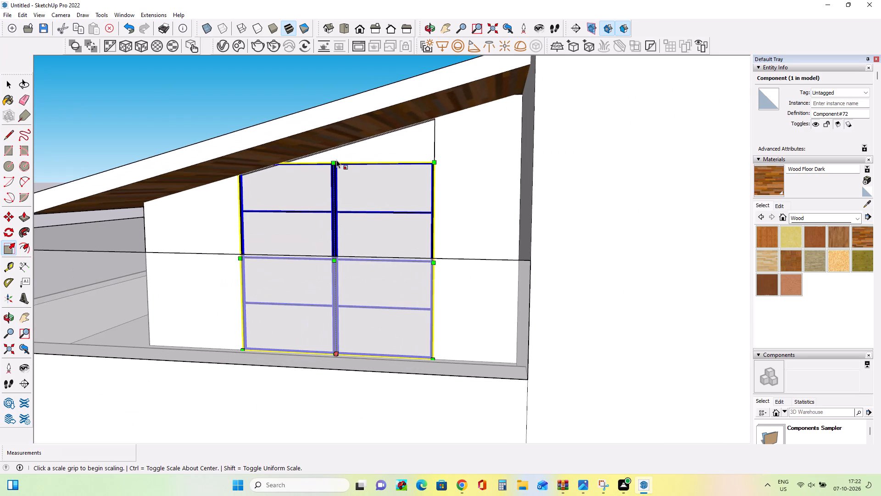
middle_click_drag(344, 152, 319, 181)
scroll(324, 175, "up", 8)
middle_click_drag(329, 174, 295, 202)
scroll(406, 267, "up", 1)
middle_click_drag(392, 248, 326, 207)
middle_click_drag(379, 204, 505, 247)
scroll(519, 265, "down", 8)
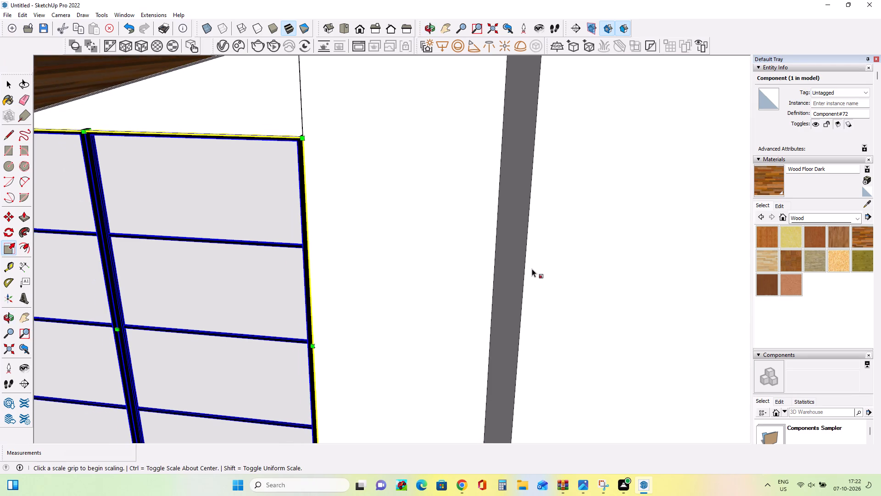
Scale the grid window's height by about 1.19 so its top extends above the opening and through the sloping roof.
middle_click_drag(266, 171, 262, 156)
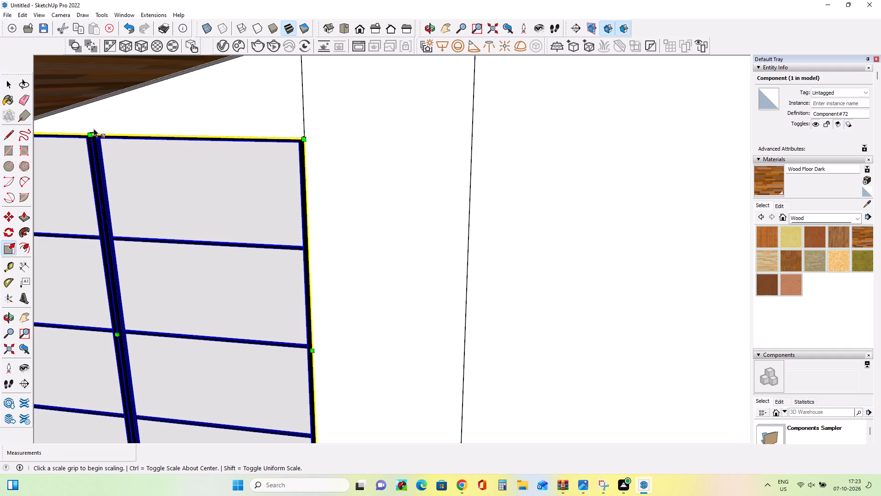
scroll(97, 129, "up", 12)
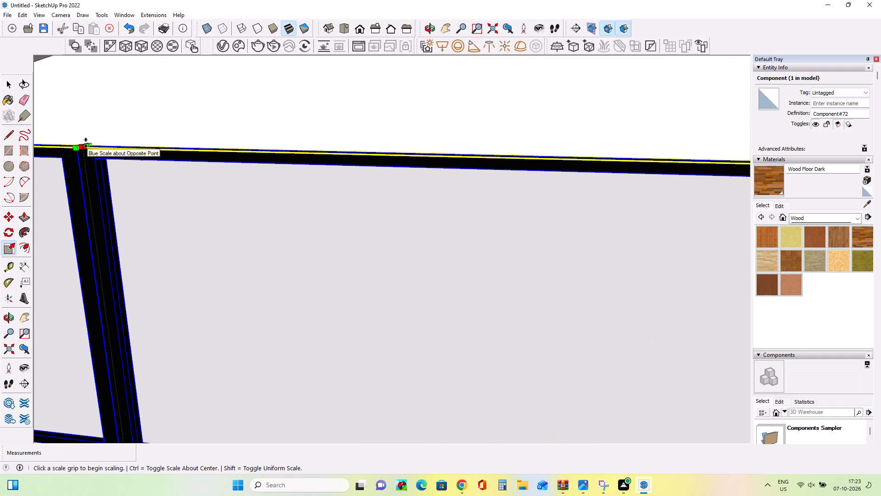
left_click(87, 145)
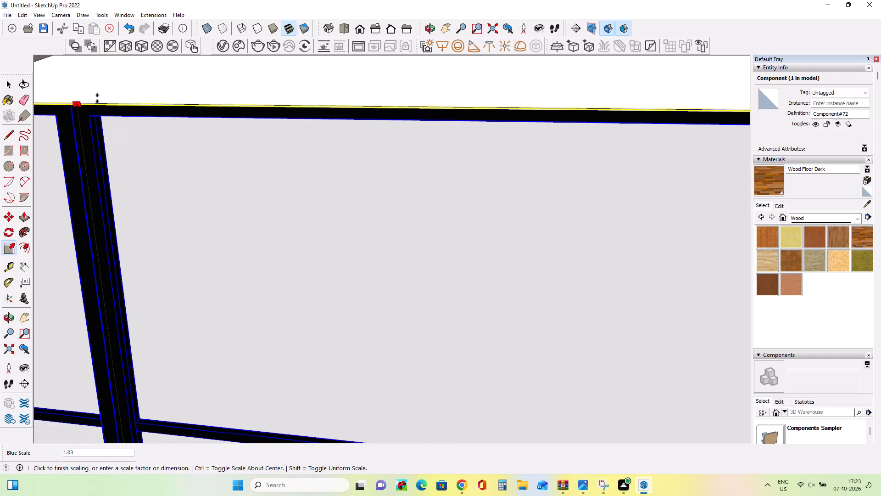
scroll(110, 67, "down", 17)
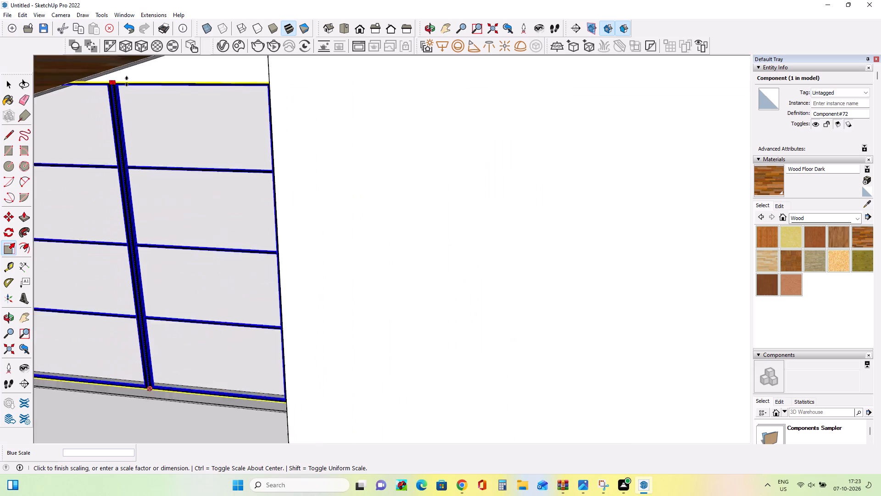
scroll(127, 81, "down", 10)
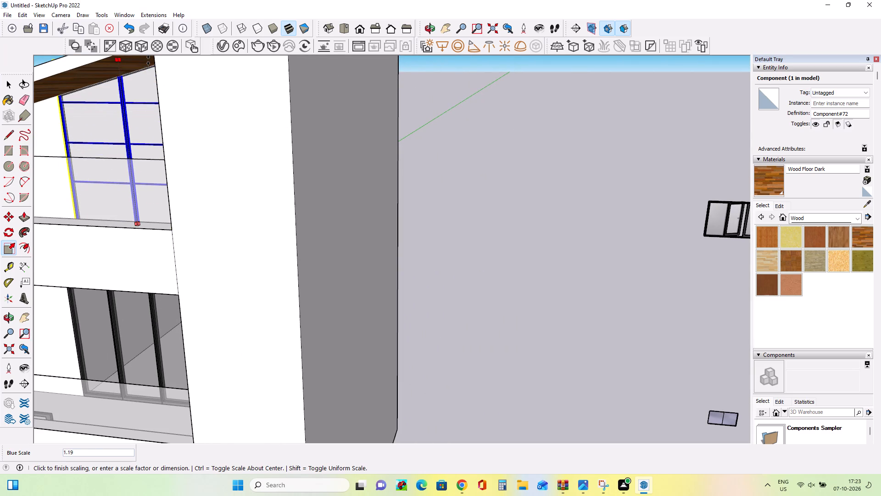
left_click(148, 60)
Examine from several angles how the heightened grid window passes through the sloping roof above the top-floor opening.
middle_click_drag(227, 133, 312, 137)
scroll(313, 139, "down", 8)
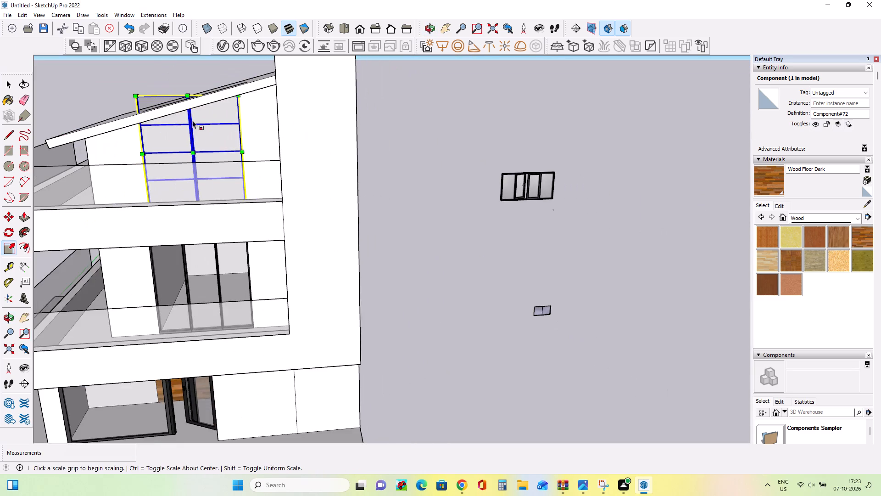
middle_click_drag(192, 120, 221, 163)
scroll(221, 163, "down", 1)
scroll(195, 130, "up", 4)
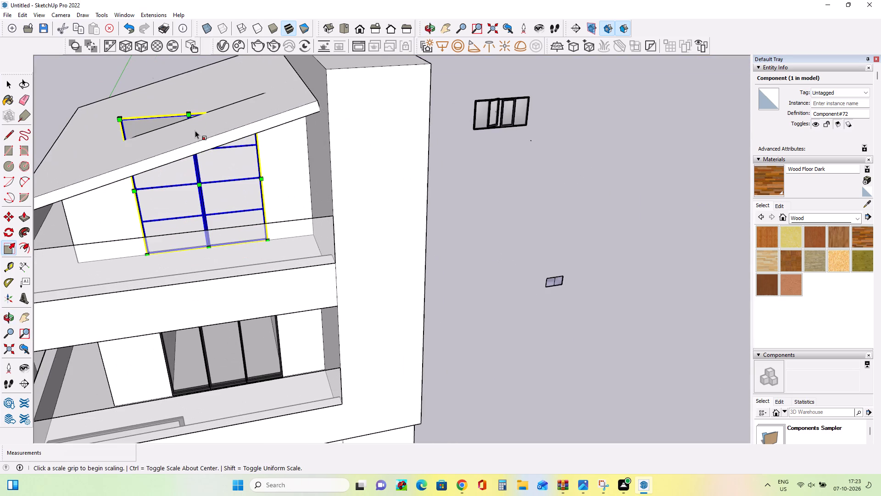
middle_click_drag(232, 139, 204, 99)
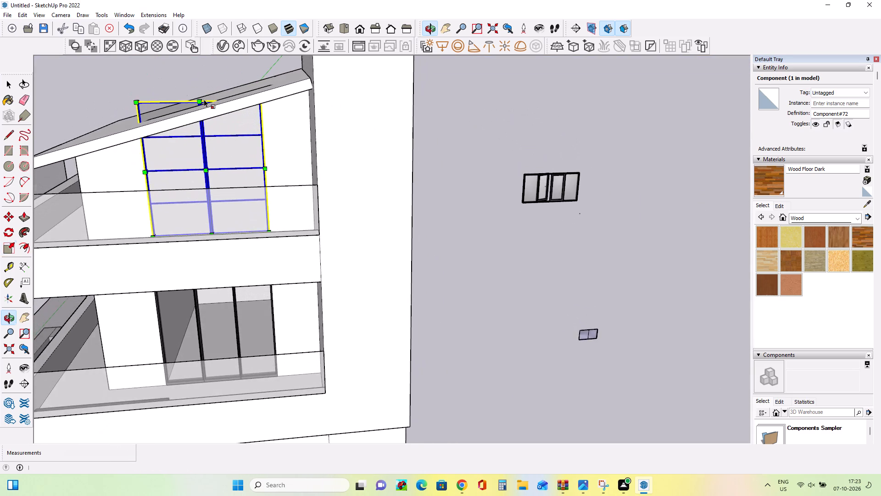
scroll(204, 99, "down", 4)
scroll(247, 102, "down", 9)
scroll(233, 88, "up", 5)
scroll(259, 93, "down", 4)
middle_click_drag(227, 122, 229, 109)
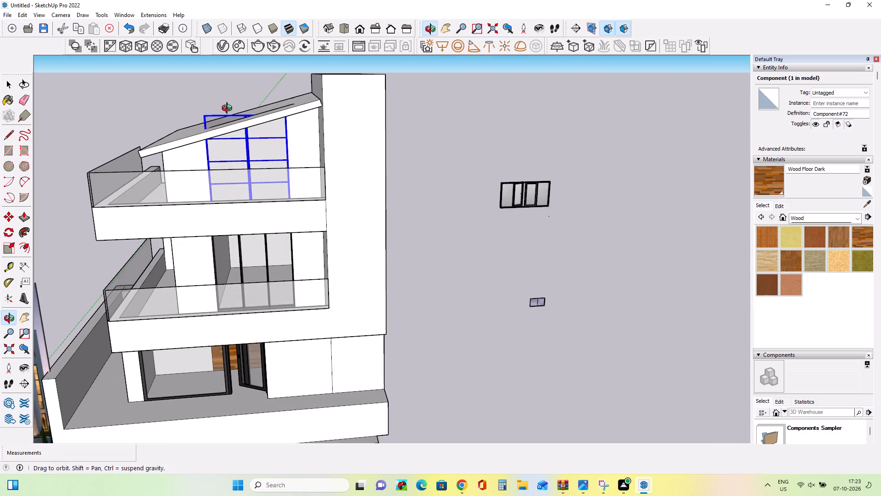
middle_click_drag(229, 109, 230, 108)
scroll(235, 121, "up", 4)
middle_click_drag(239, 128, 246, 153)
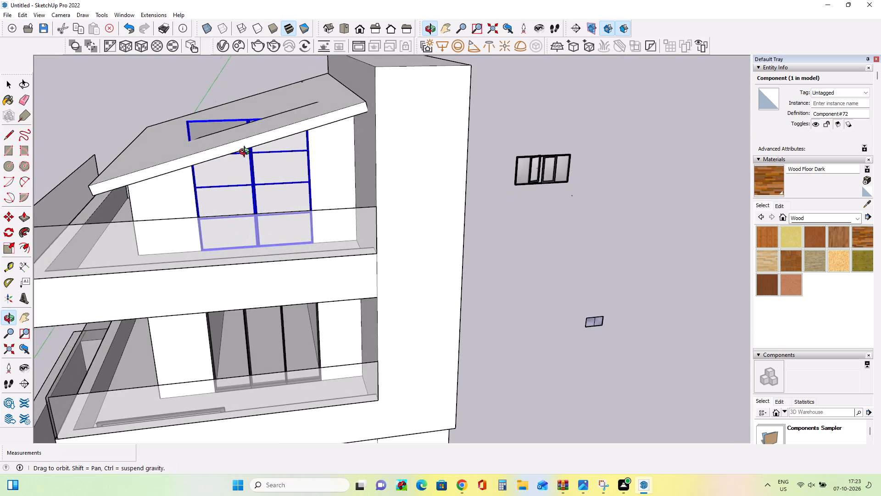
middle_click_drag(246, 153, 249, 159)
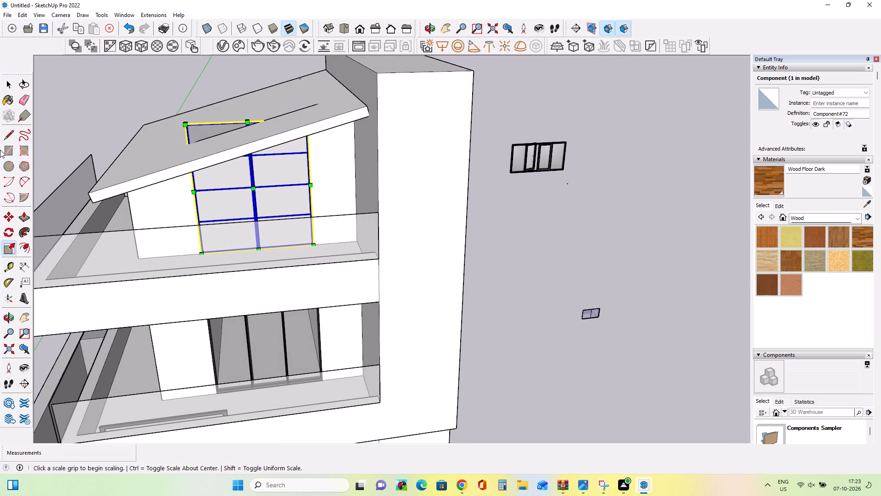
Draw lines on the roof's top surface along both sides of the protruding window, the front one about 5' 2" long.
left_click(10, 137)
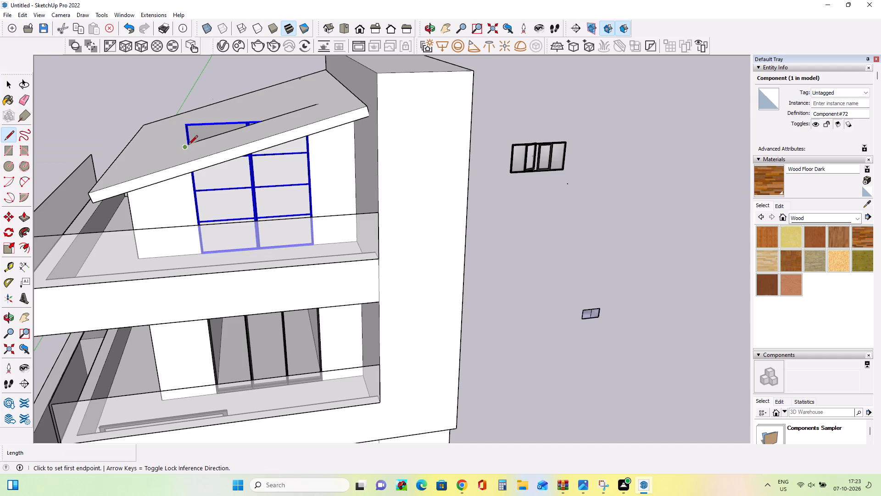
scroll(182, 147, "up", 9)
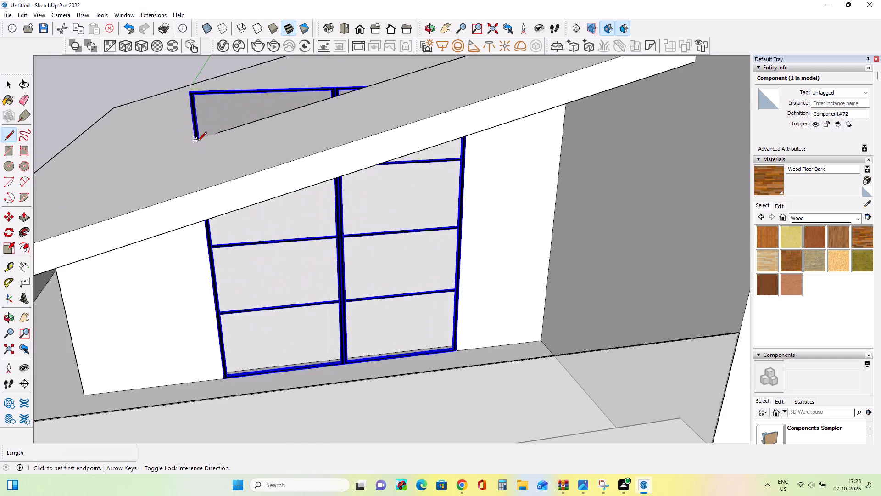
left_click(195, 141)
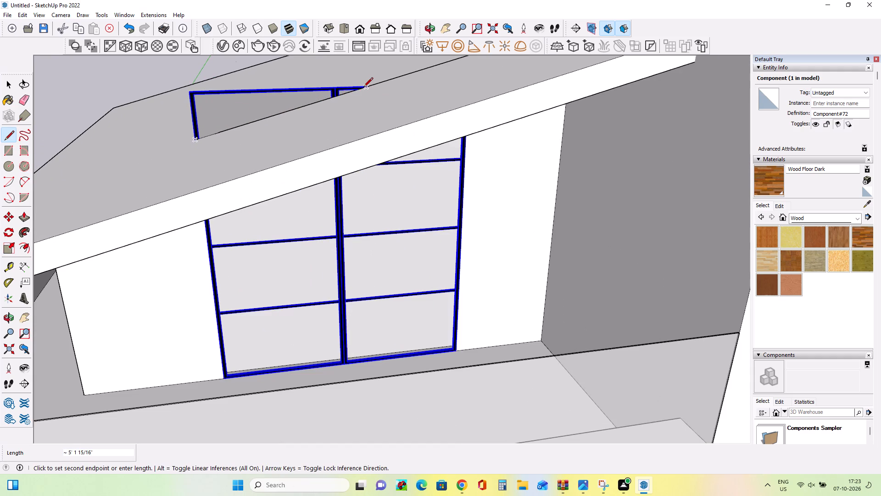
left_click(363, 88)
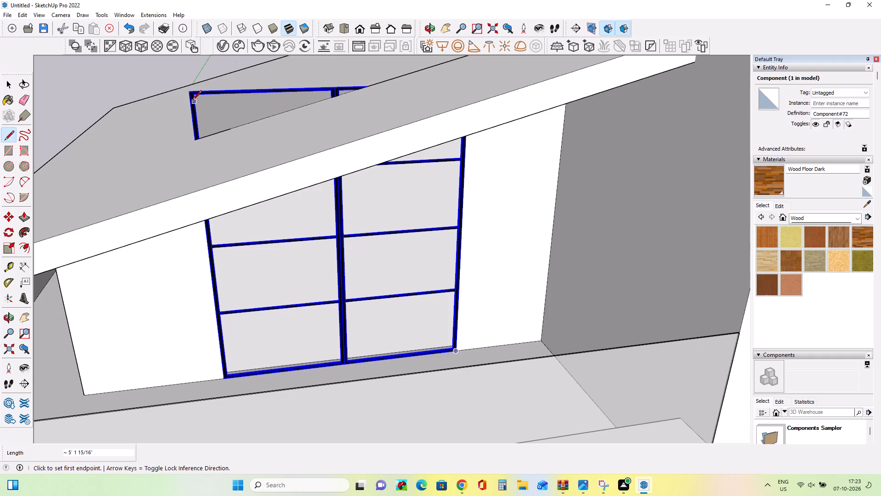
middle_click_drag(192, 101, 447, 113)
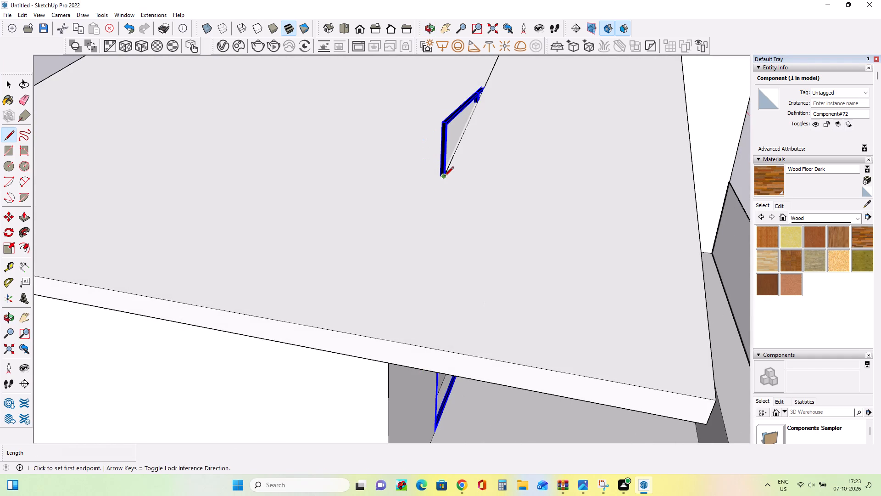
left_click(444, 177)
left_click(440, 175)
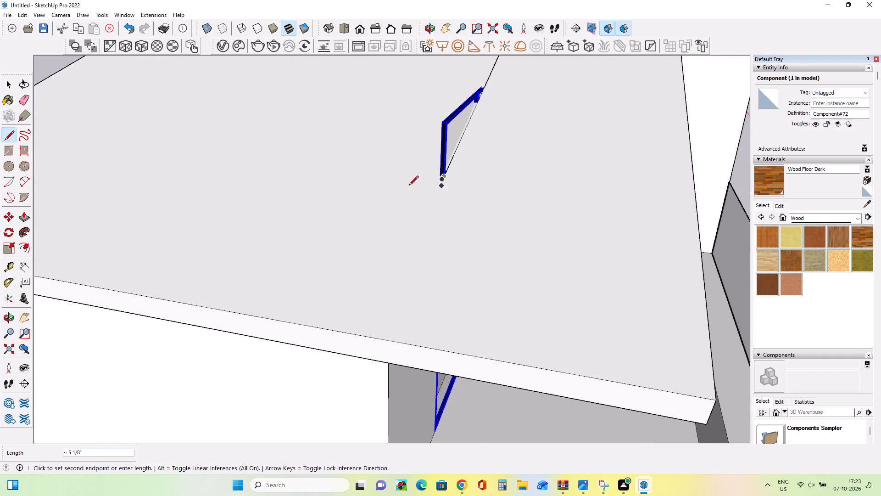
middle_click_drag(377, 180, 546, 203)
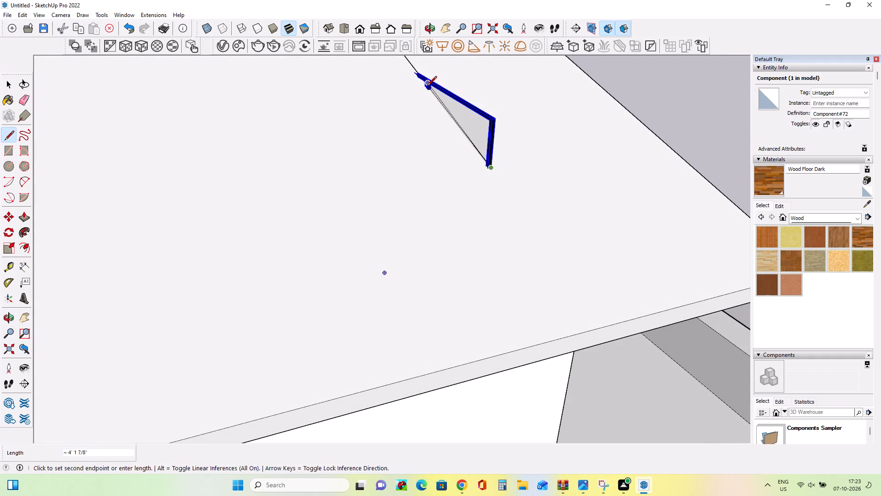
left_click(415, 76)
middle_click_drag(535, 172, 463, 169)
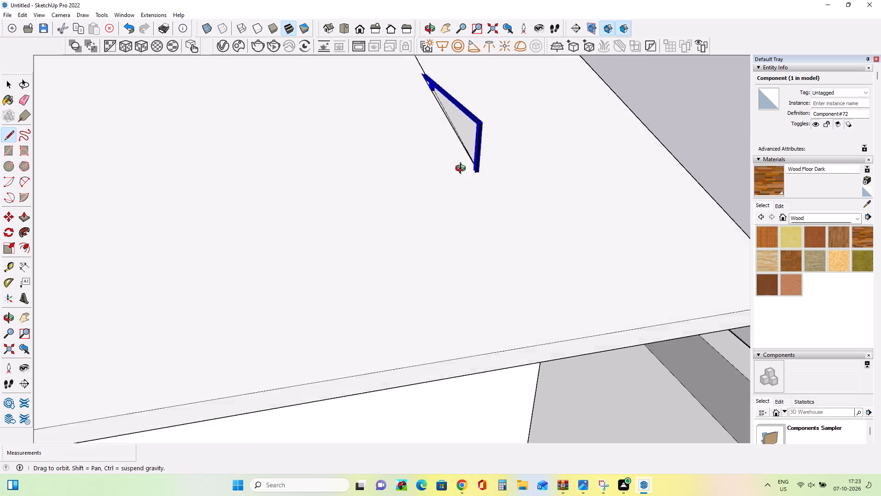
middle_click_drag(463, 169, 322, 156)
left_click(453, 83)
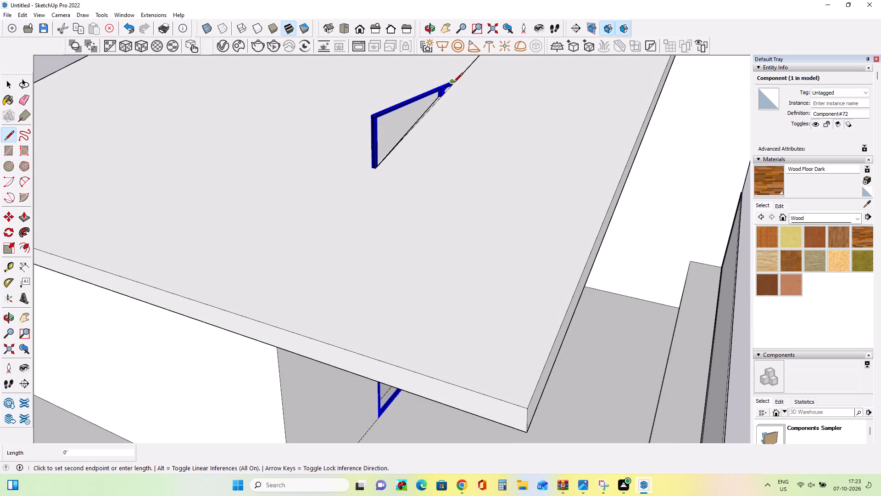
key("space")
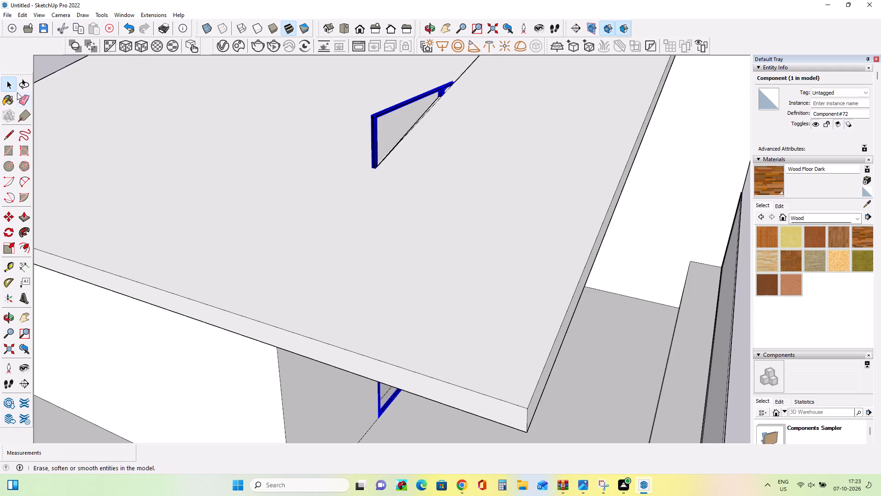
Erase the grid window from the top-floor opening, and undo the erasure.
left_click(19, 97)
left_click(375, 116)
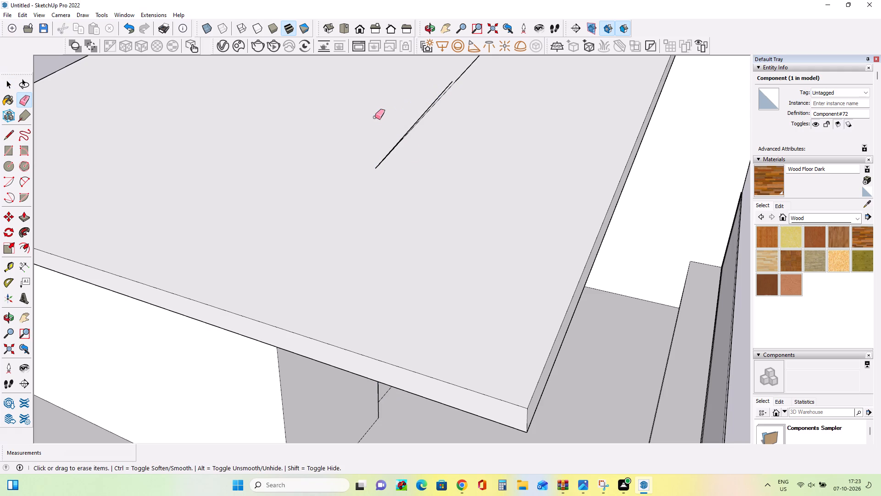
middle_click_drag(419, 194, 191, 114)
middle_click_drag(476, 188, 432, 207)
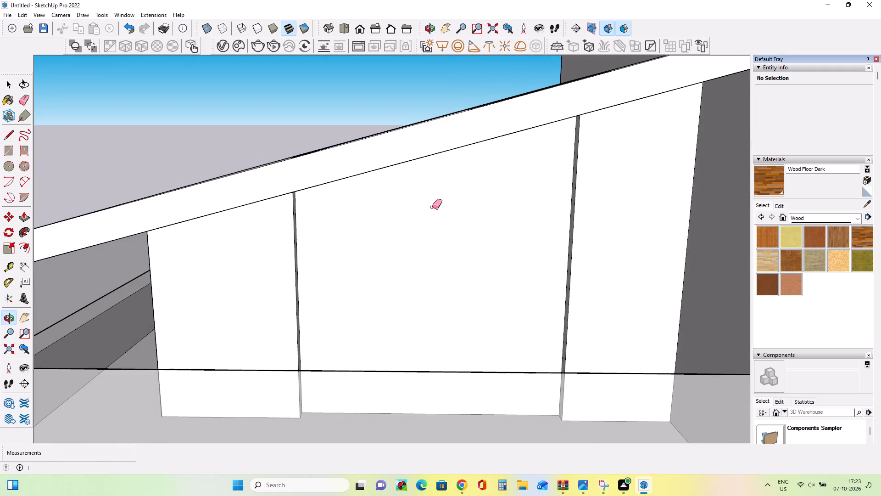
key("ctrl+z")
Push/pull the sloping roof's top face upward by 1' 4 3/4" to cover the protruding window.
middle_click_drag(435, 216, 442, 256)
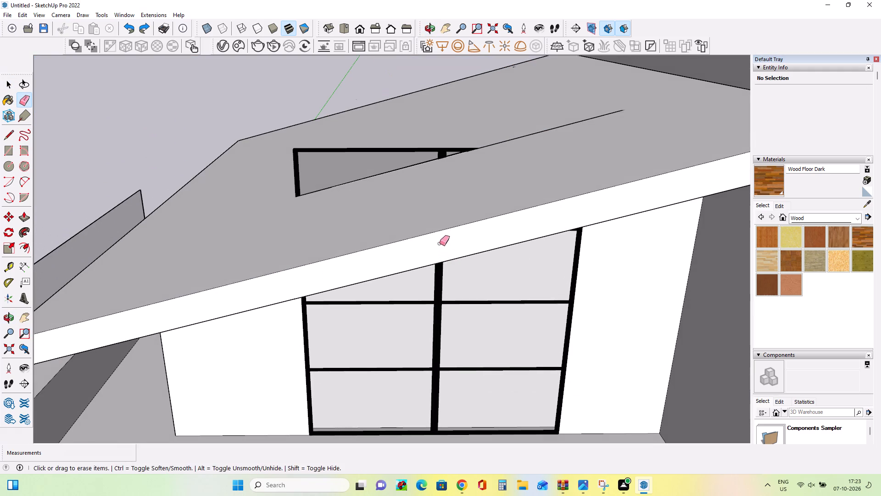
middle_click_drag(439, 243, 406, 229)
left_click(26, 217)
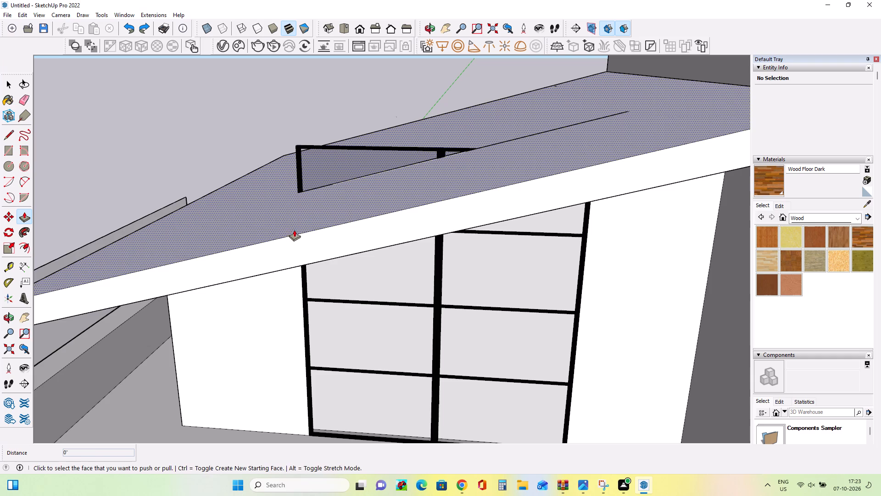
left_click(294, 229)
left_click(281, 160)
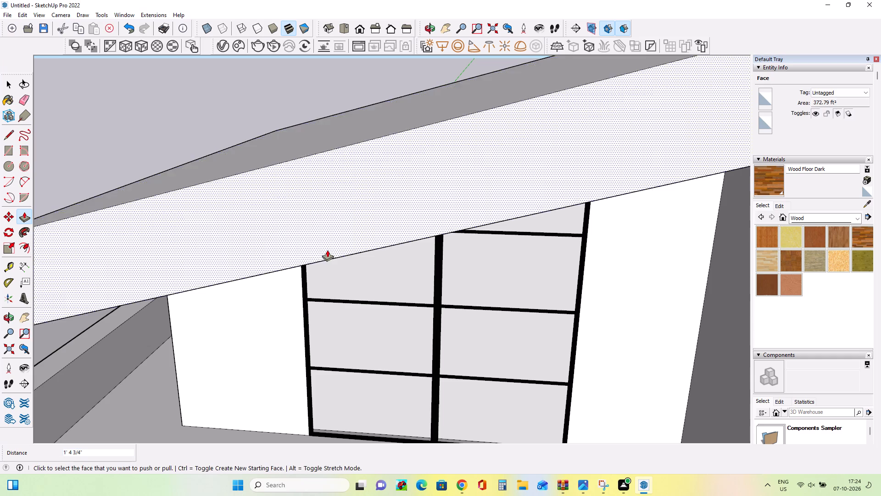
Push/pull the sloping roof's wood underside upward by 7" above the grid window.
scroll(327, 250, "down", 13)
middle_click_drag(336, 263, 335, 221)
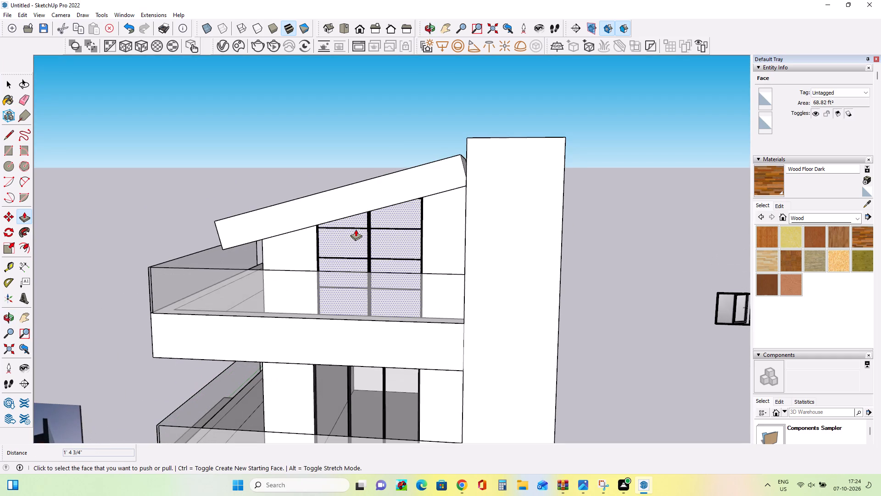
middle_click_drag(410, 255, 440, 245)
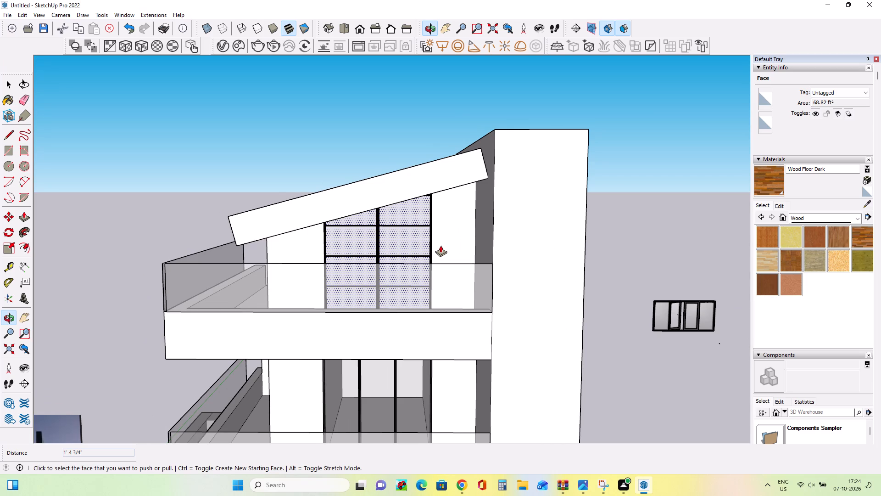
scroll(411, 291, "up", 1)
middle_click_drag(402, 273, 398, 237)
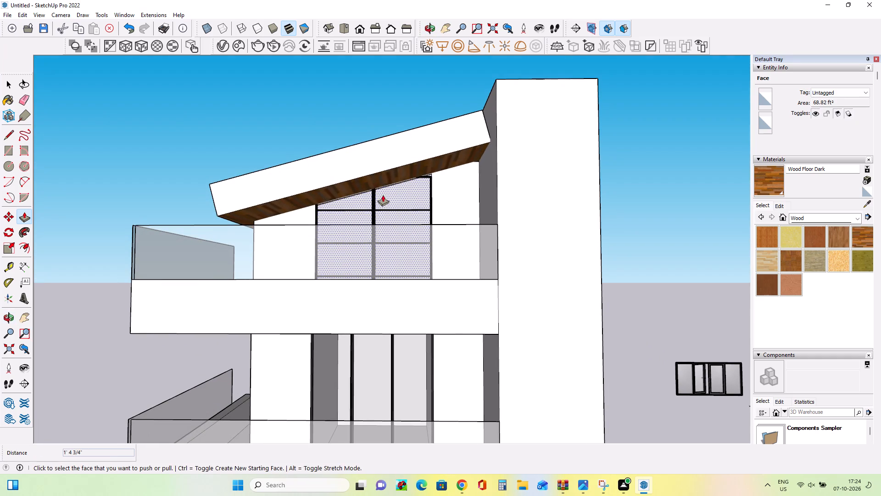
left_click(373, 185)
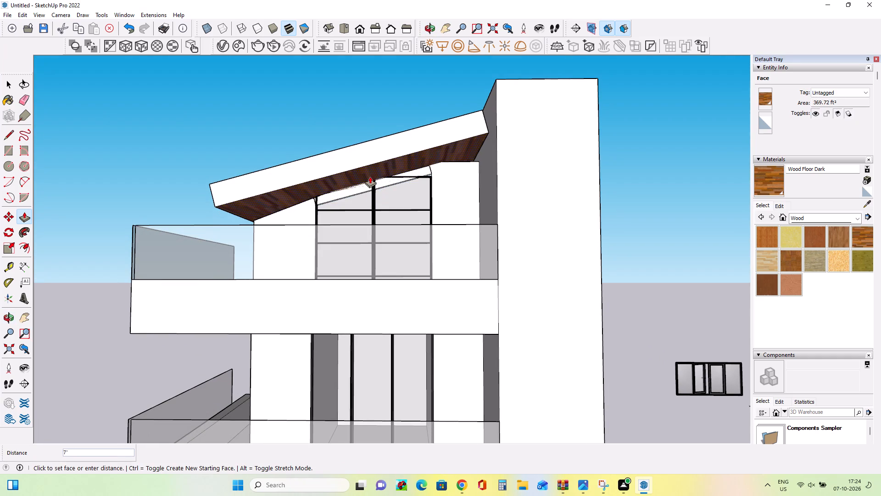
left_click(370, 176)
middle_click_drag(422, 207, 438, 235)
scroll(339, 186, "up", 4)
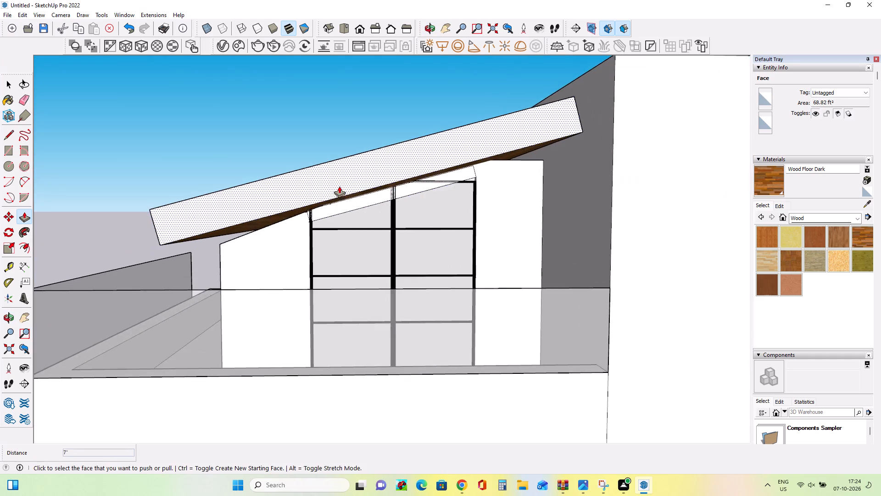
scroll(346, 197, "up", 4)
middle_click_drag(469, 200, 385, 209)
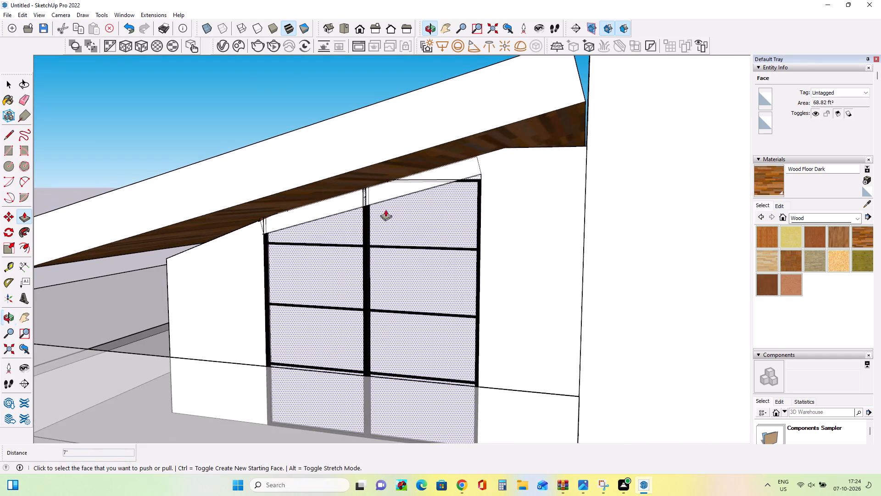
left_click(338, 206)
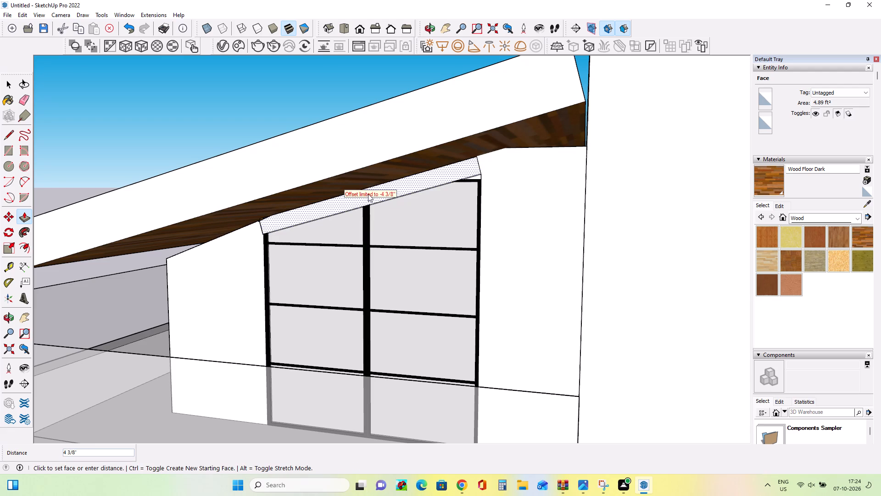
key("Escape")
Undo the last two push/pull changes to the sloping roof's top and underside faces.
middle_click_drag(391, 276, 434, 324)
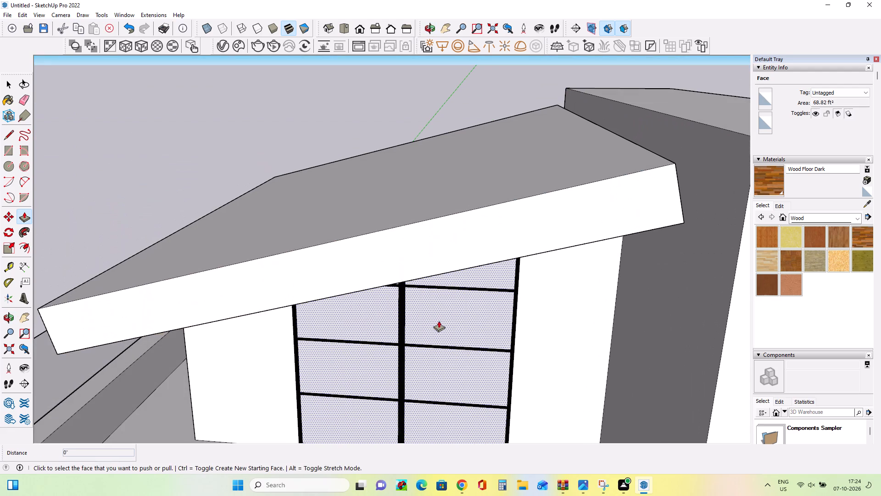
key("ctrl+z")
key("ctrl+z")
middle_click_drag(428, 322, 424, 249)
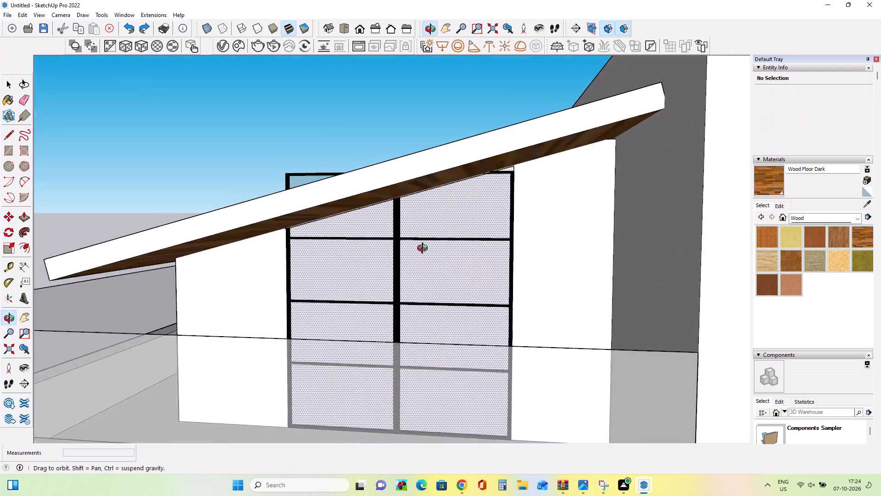
Scale the top-floor grid window down in height from its top edge so it fits beneath the sloping roof.
middle_click_drag(424, 249, 428, 243)
middle_click_drag(452, 257, 505, 268)
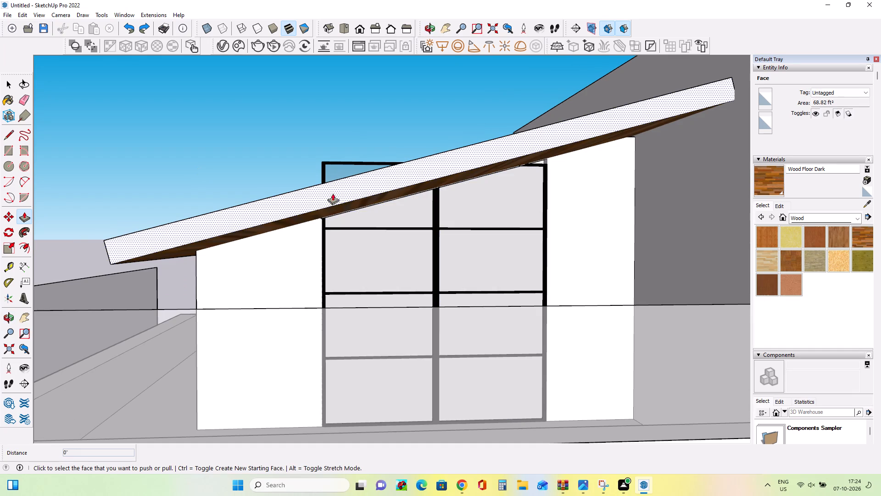
middle_click_drag(345, 199, 345, 214)
left_click(9, 245)
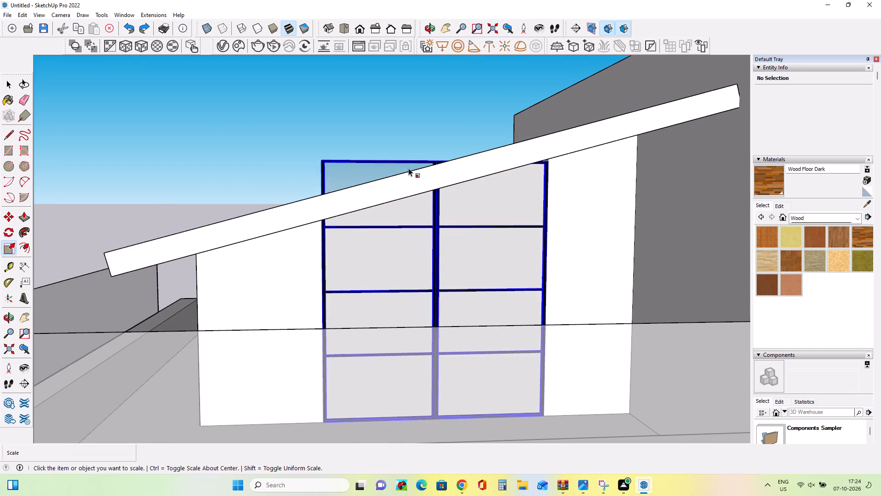
middle_click_drag(410, 169, 413, 186)
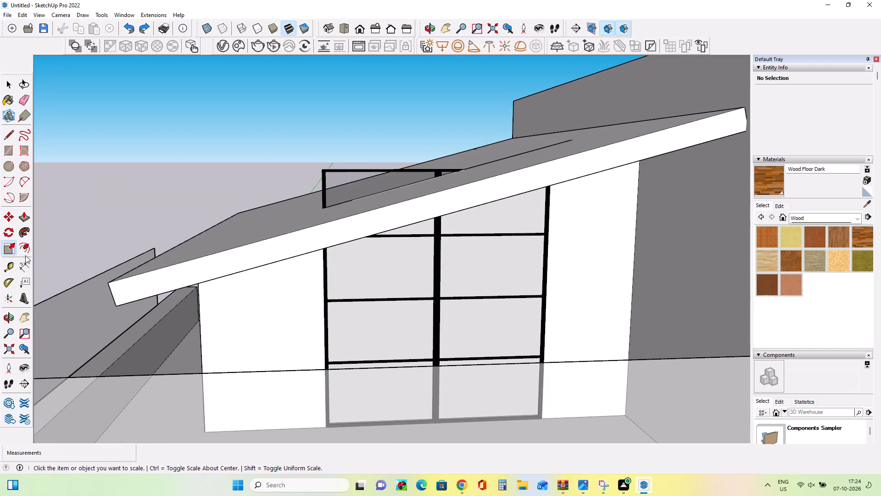
left_click(1, 250)
left_click(7, 250)
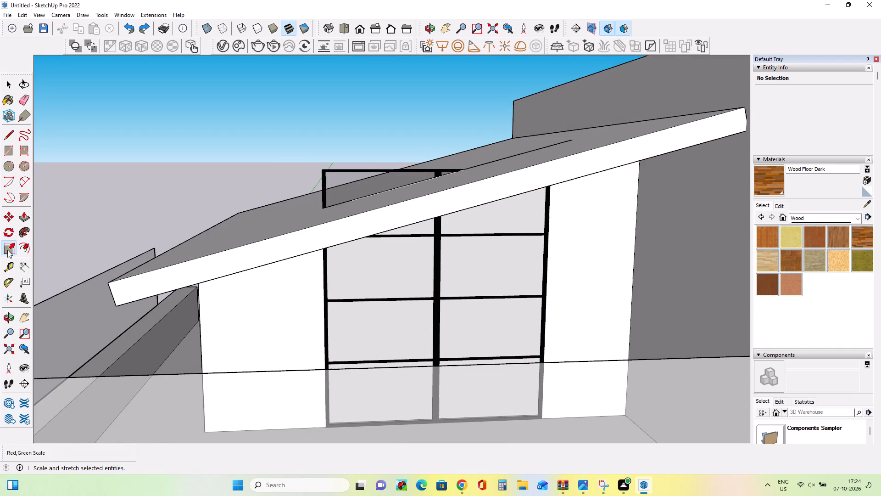
middle_click_drag(434, 171, 448, 253)
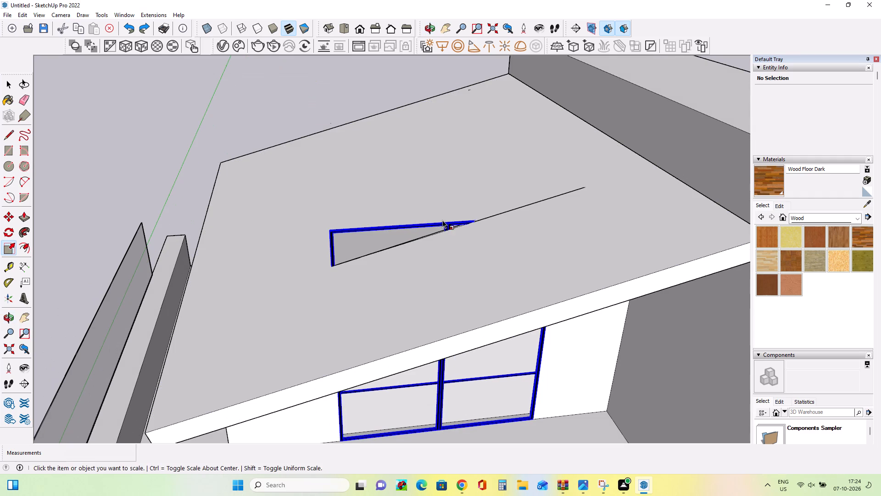
left_click(441, 223)
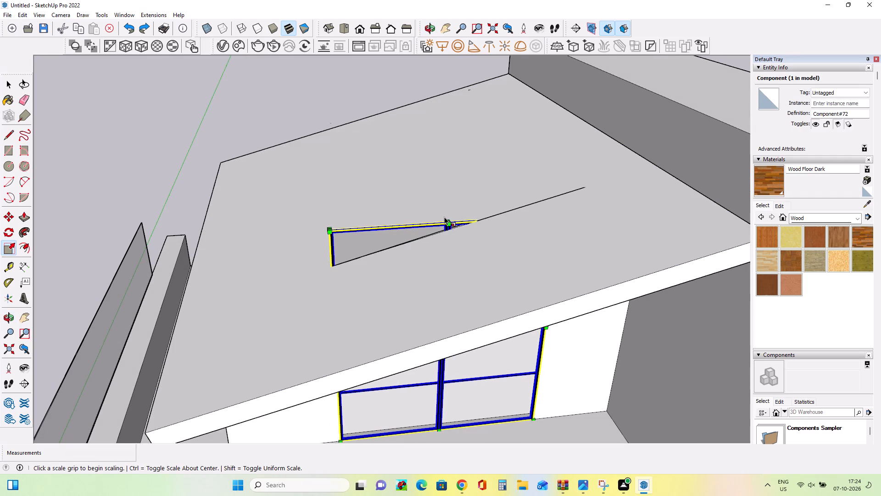
scroll(444, 217, "up", 8)
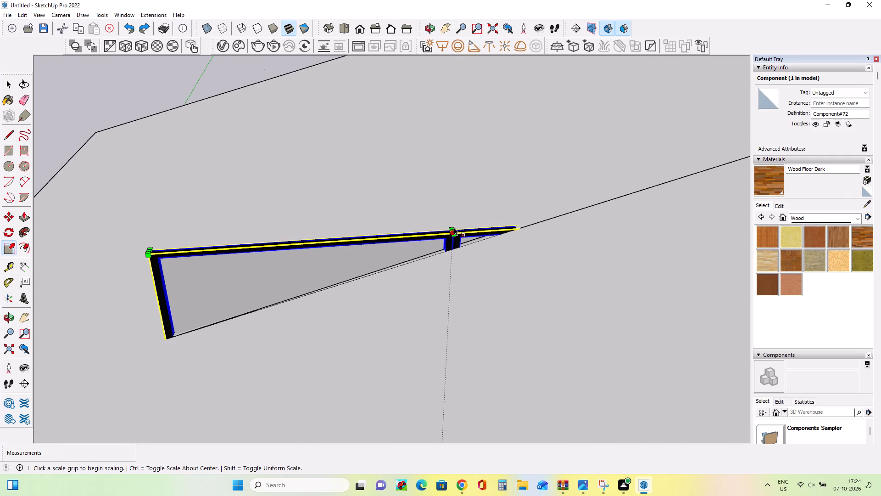
left_click(455, 229)
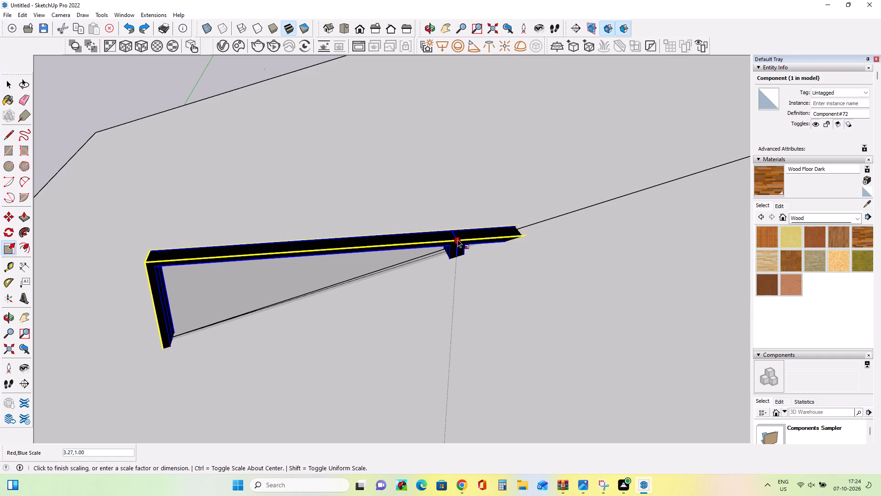
key("grave")
key("Escape")
key("Escape")
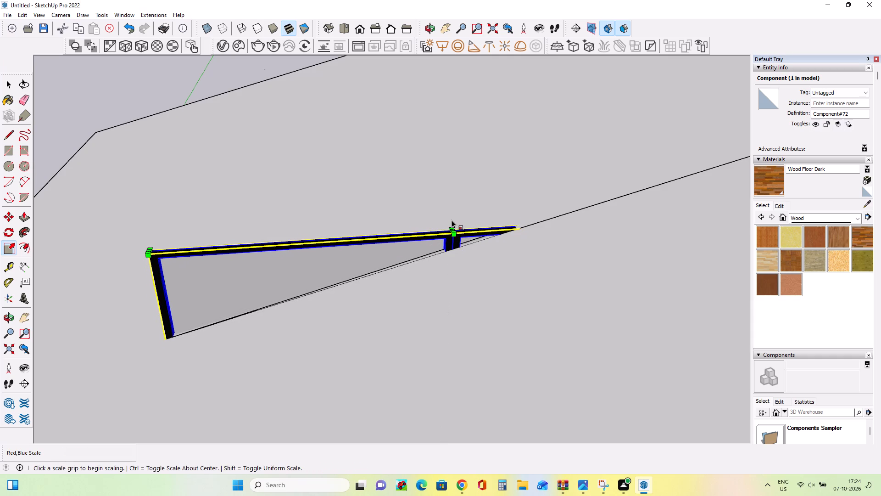
scroll(452, 224, "up", 9)
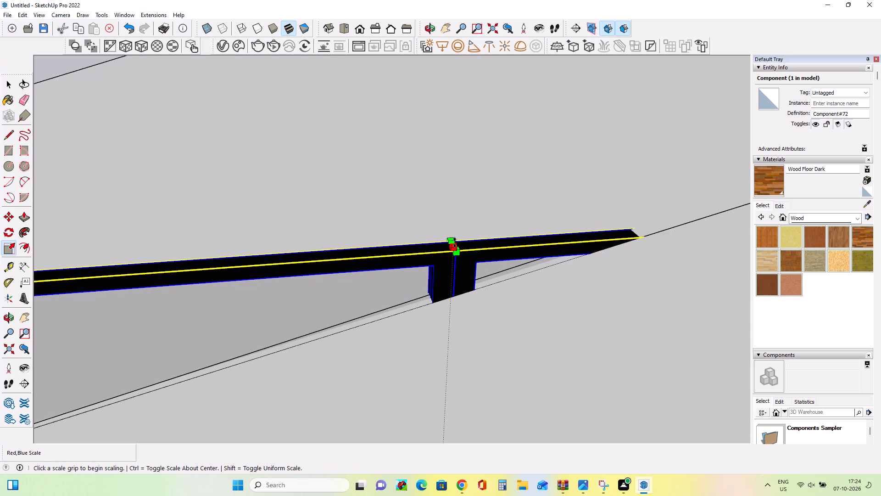
left_click(455, 242)
scroll(430, 301, "down", 19)
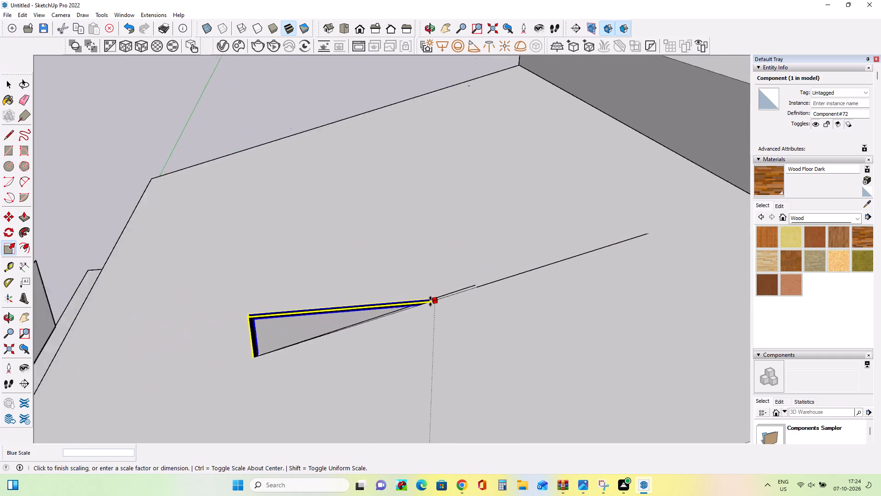
scroll(430, 301, "down", 11)
middle_click_drag(424, 299, 370, 205)
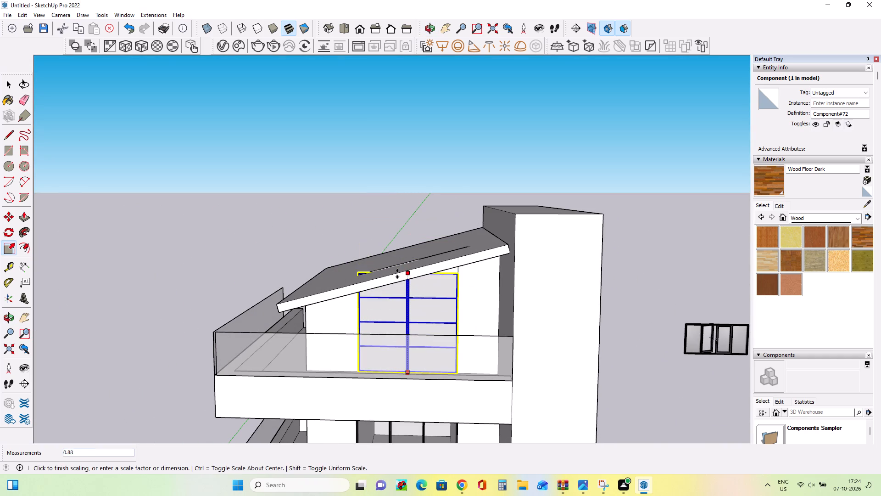
left_click(406, 287)
middle_click_drag(453, 306, 434, 284)
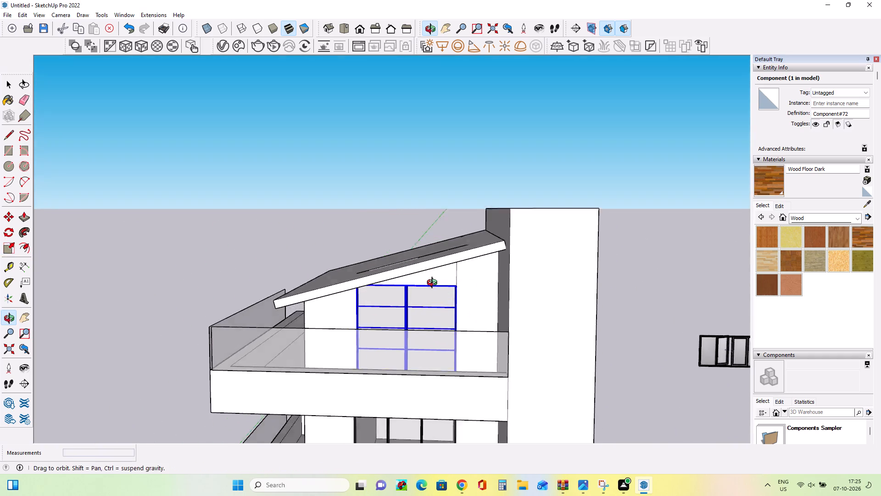
middle_click_drag(434, 284, 429, 277)
scroll(435, 269, "up", 4)
middle_click_drag(443, 275, 468, 276)
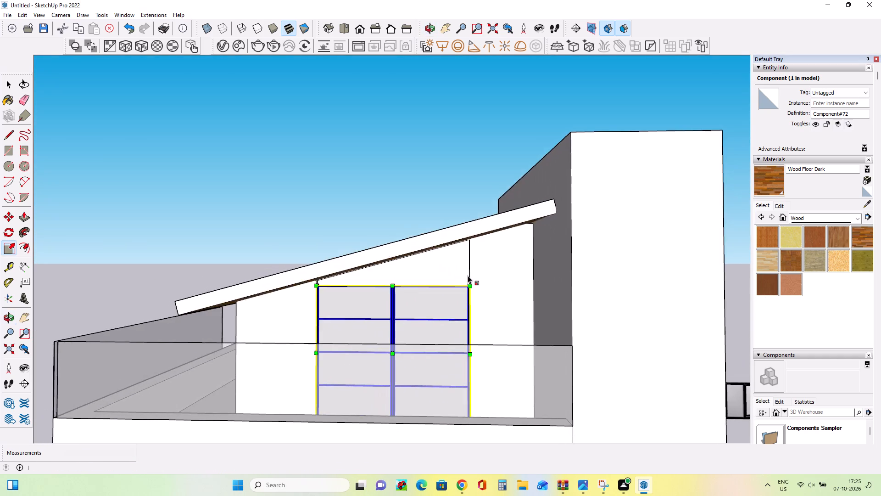
Compare the house front and its top-floor window with the reference photo, and clear the selection.
scroll(467, 276, "down", 16)
scroll(345, 389, "up", 2)
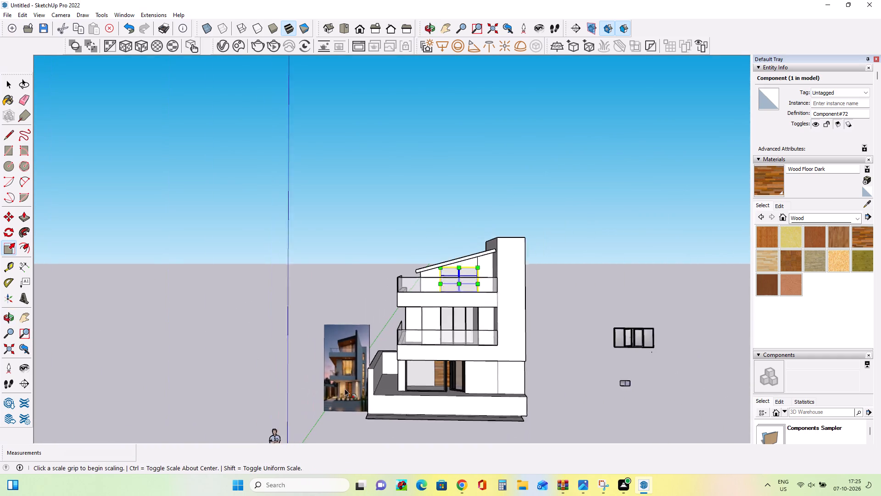
scroll(345, 389, "up", 9)
scroll(331, 341, "down", 7)
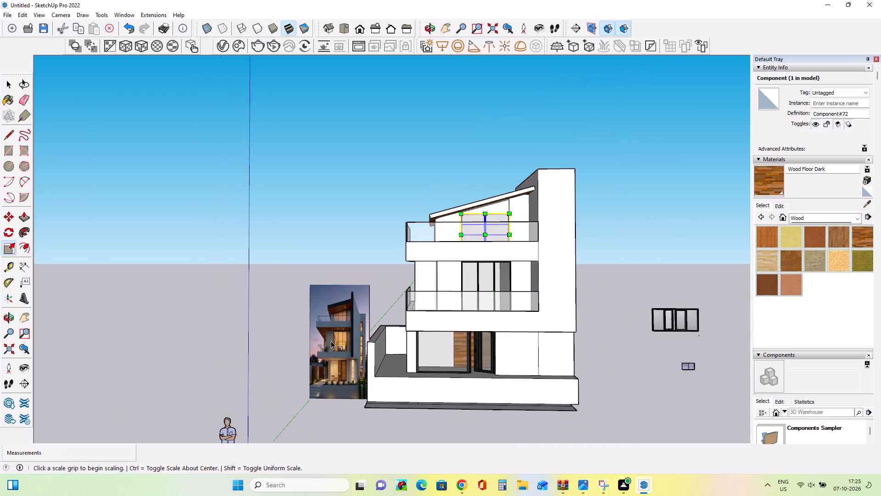
scroll(331, 341, "down", 5)
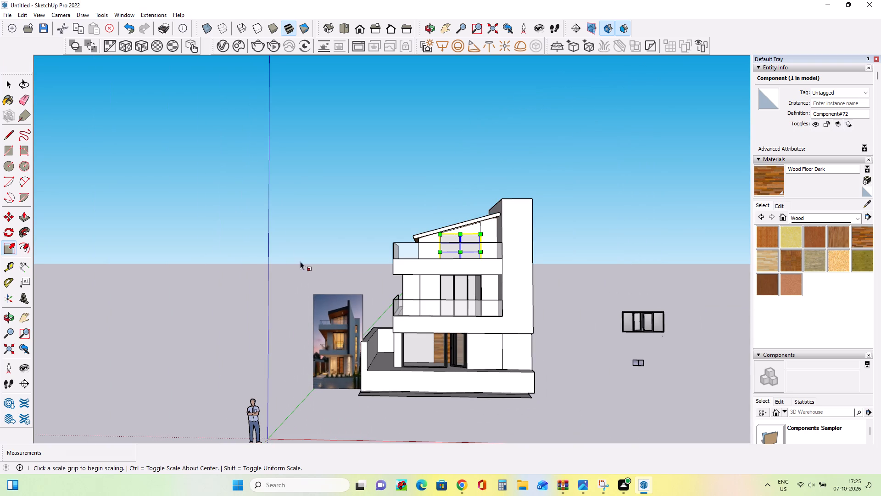
middle_click_drag(461, 258, 458, 275)
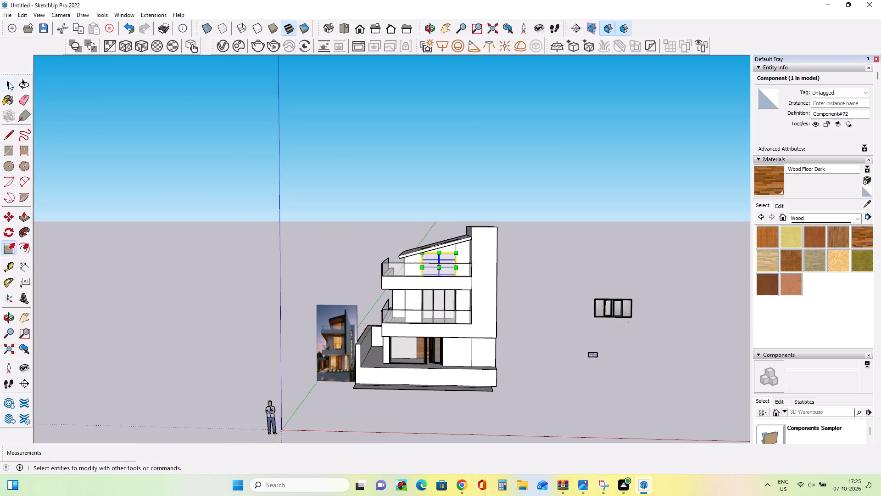
left_click(8, 82)
left_click(174, 185)
Erase the upper of the two nearly overlapping stray lines on the sloping roof's top face.
scroll(464, 249, "up", 4)
middle_click_drag(446, 295, 457, 323)
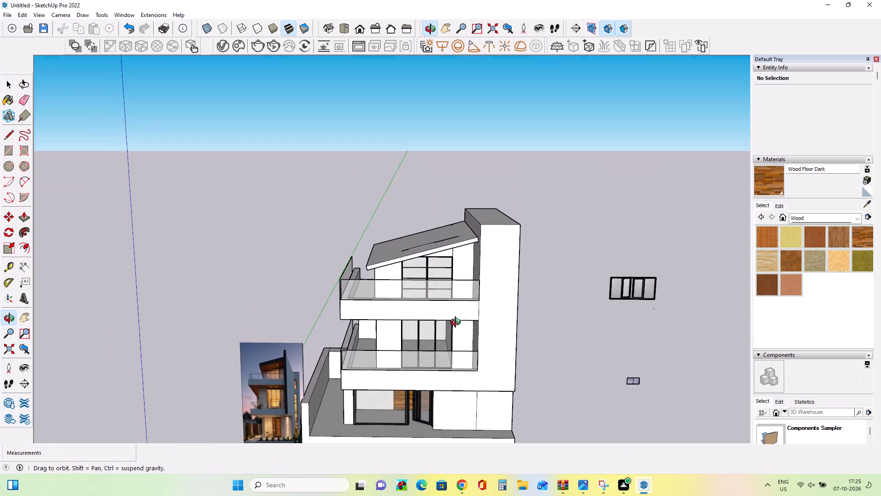
middle_click_drag(457, 323, 458, 330)
middle_click_drag(448, 320, 463, 375)
middle_click_drag(437, 256, 416, 223)
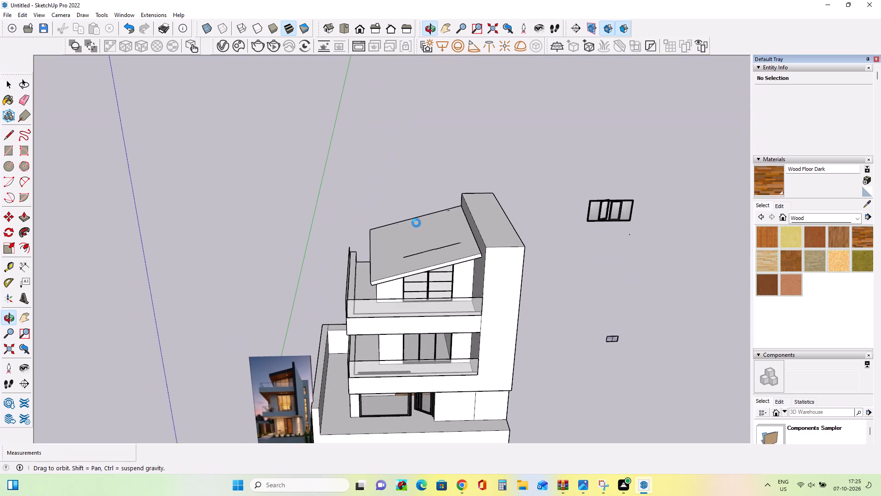
middle_click_drag(416, 223, 413, 202)
middle_click(441, 259)
scroll(440, 256, "up", 9)
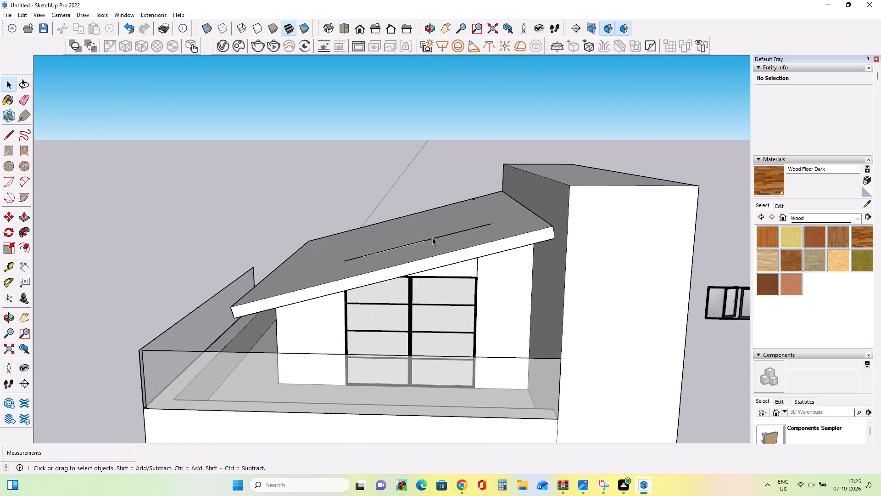
middle_click_drag(430, 251, 423, 240)
scroll(423, 231, "up", 9)
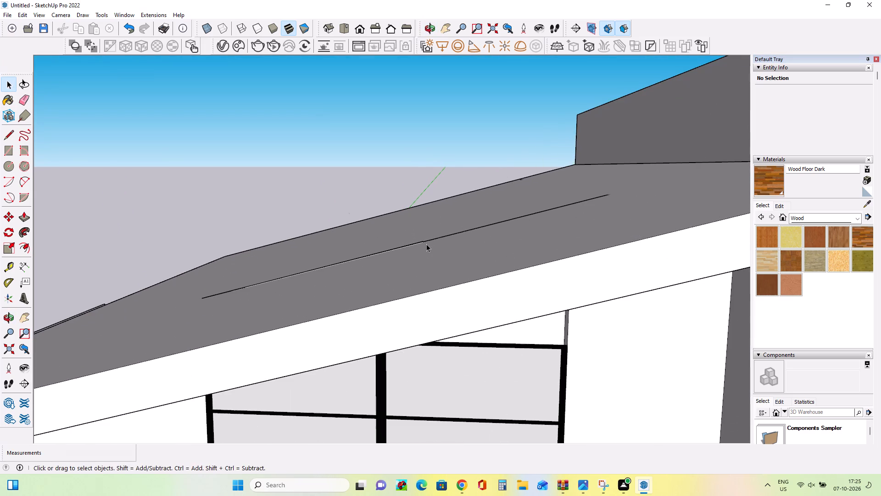
middle_click_drag(424, 255, 461, 369)
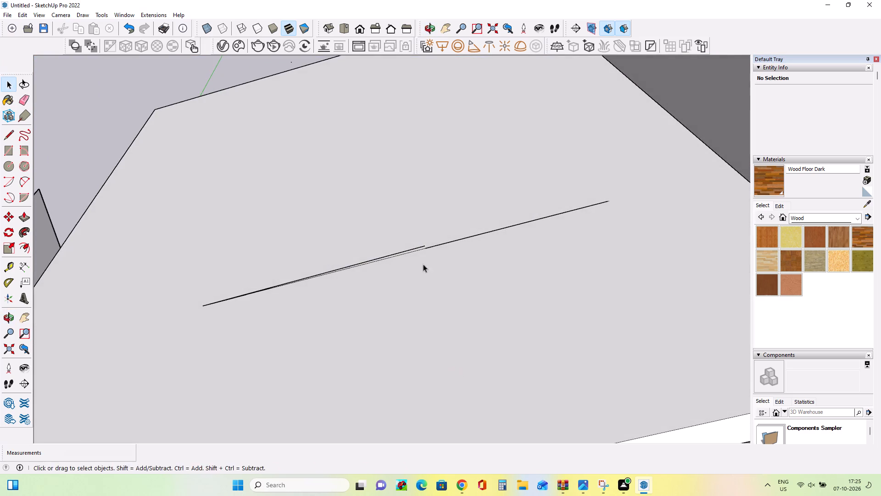
middle_click_drag(423, 253, 455, 313)
scroll(434, 273, "up", 2)
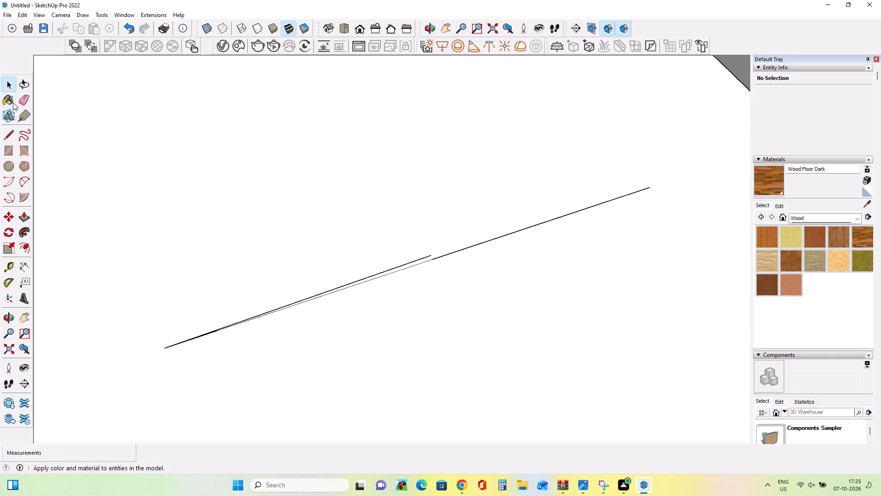
left_click(22, 102)
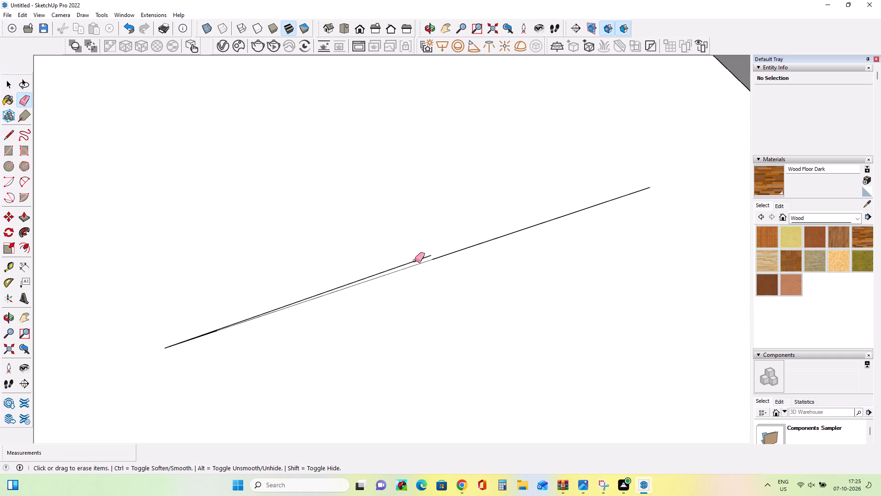
left_click(415, 260)
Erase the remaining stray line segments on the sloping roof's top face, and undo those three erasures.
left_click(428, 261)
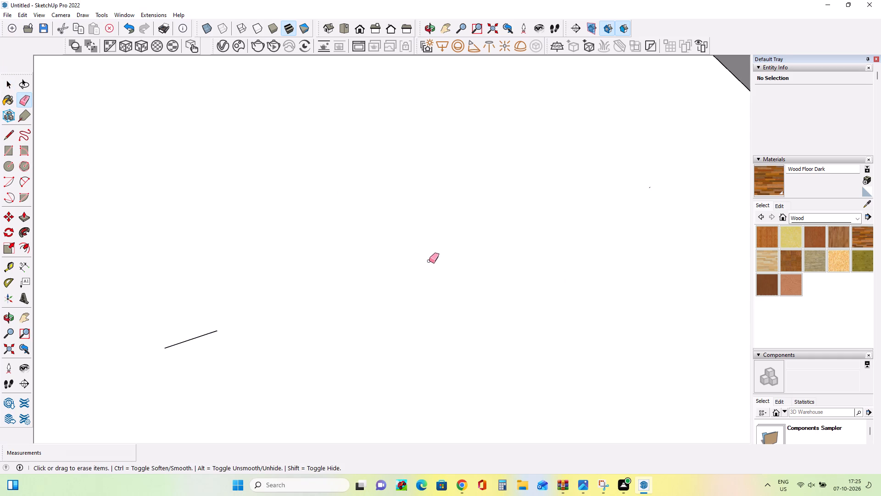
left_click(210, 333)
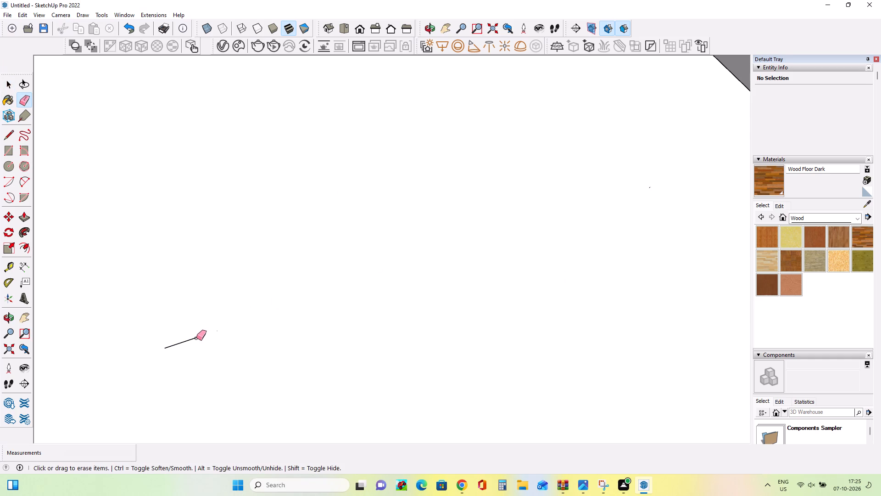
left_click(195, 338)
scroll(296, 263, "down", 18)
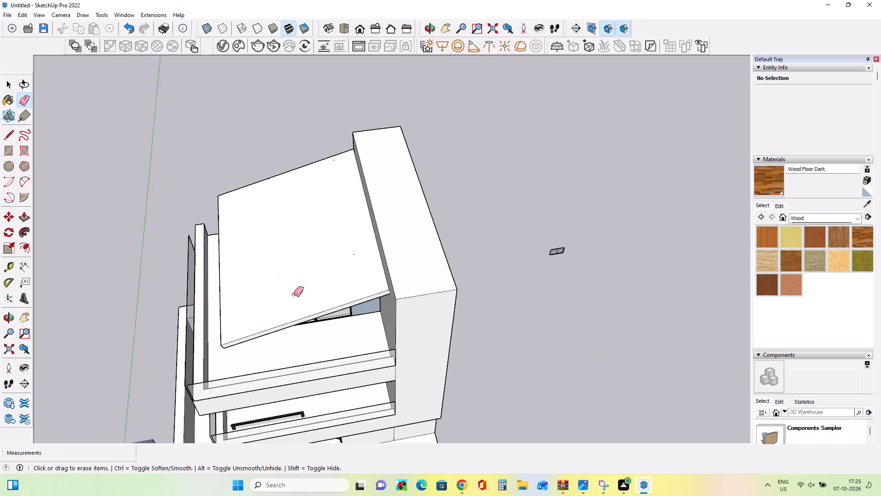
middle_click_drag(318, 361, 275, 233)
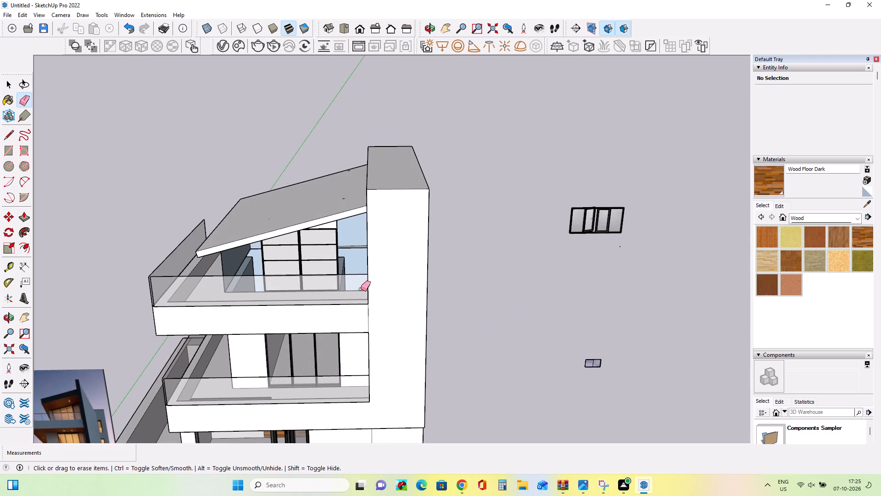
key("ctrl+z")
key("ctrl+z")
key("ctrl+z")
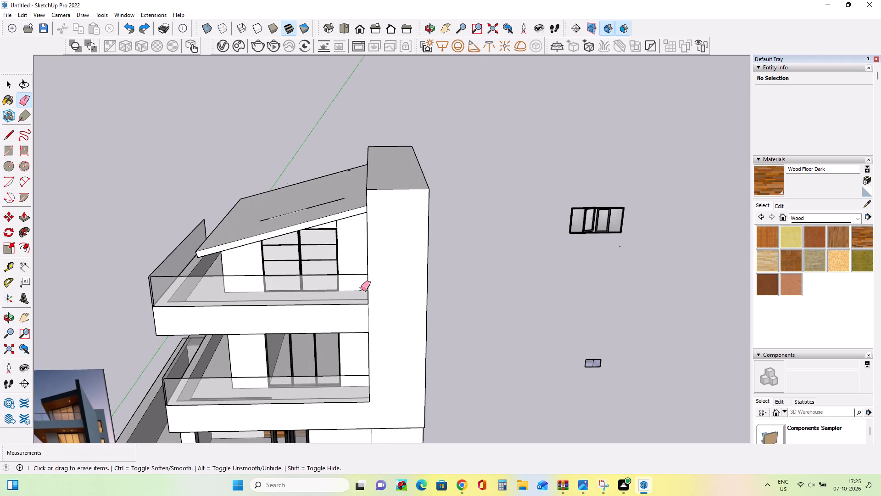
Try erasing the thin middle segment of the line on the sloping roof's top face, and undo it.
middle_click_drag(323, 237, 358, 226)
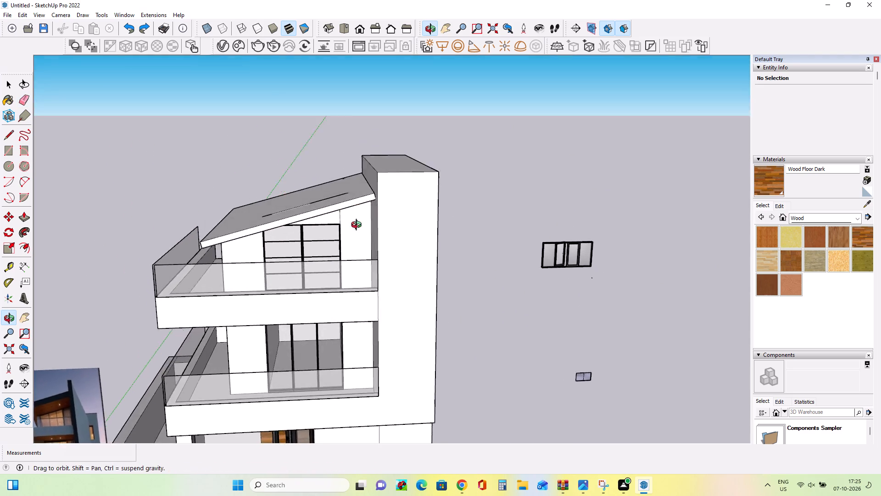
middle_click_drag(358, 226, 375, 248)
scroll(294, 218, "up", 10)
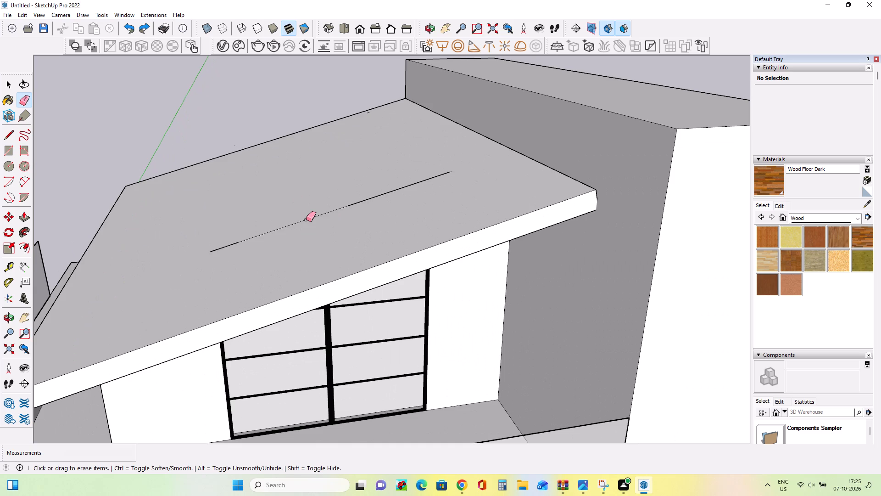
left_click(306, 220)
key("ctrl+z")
Examine the whole house front from a distance beside the reference photo.
middle_click_drag(383, 285, 381, 284)
middle_click_drag(381, 284, 325, 205)
scroll(325, 207, "down", 16)
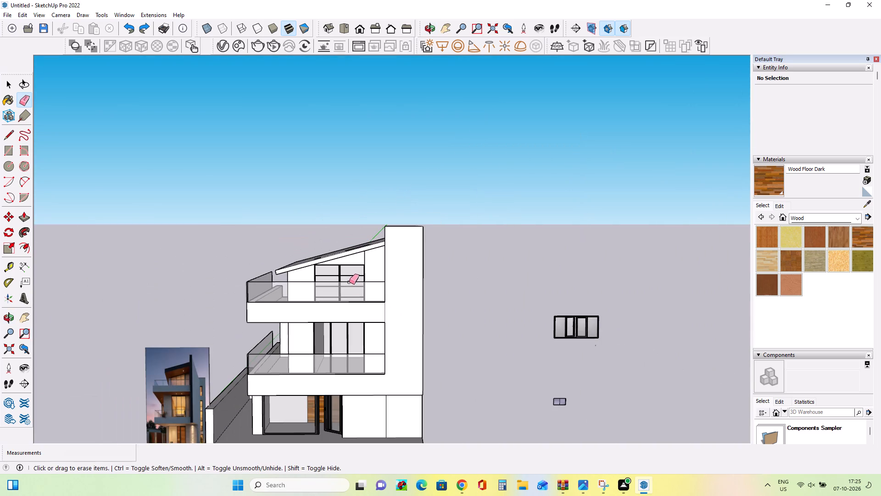
scroll(348, 370, "down", 3)
middle_click_drag(342, 426, 341, 400)
scroll(340, 400, "up", 5)
scroll(340, 400, "down", 5)
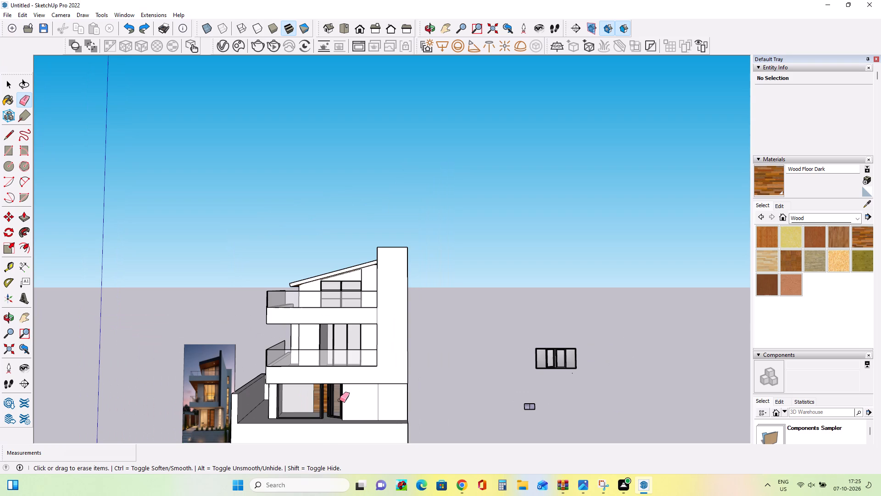
Check the ground-floor wall finish in the reference photo and choose the Roofing Slate Tan material from the Tile collection.
scroll(204, 420, "up", 1)
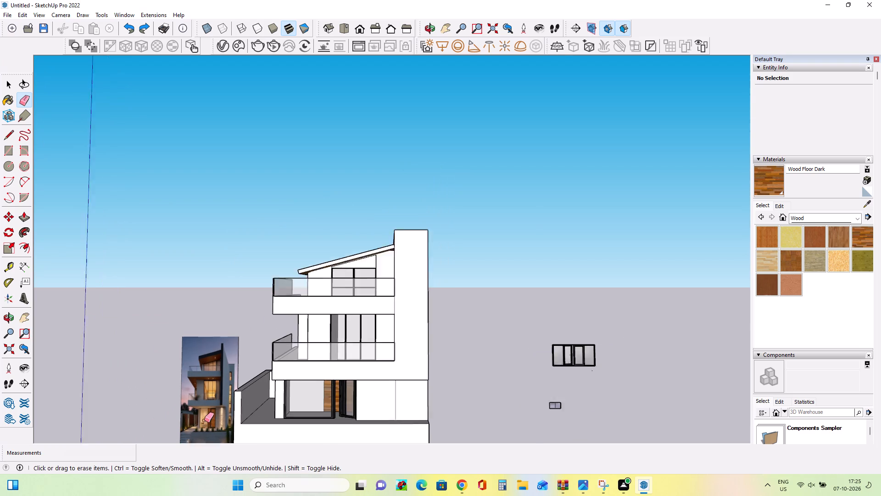
scroll(204, 420, "up", 6)
scroll(204, 421, "down", 1)
scroll(204, 421, "up", 20)
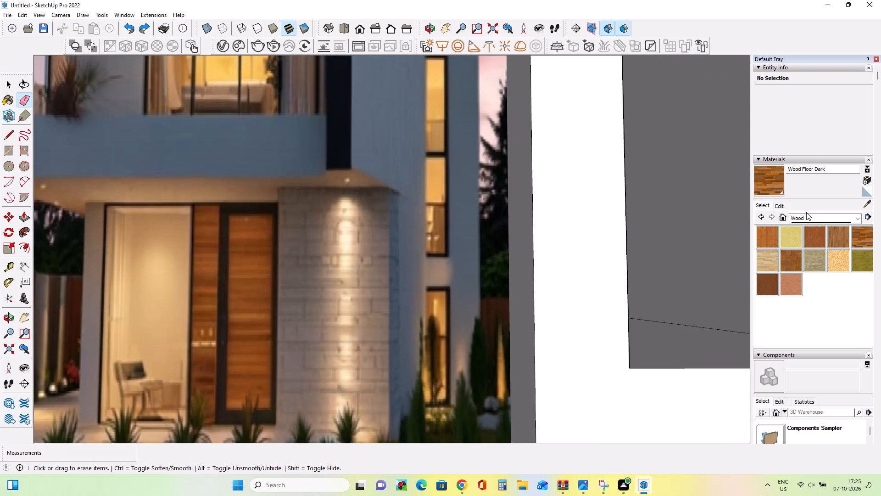
left_click(809, 219)
scroll(829, 305, "up", 1)
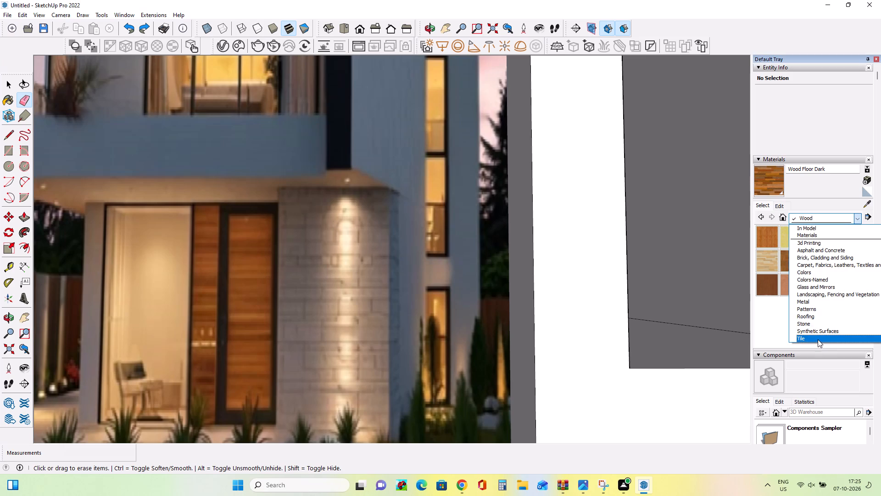
left_click(817, 339)
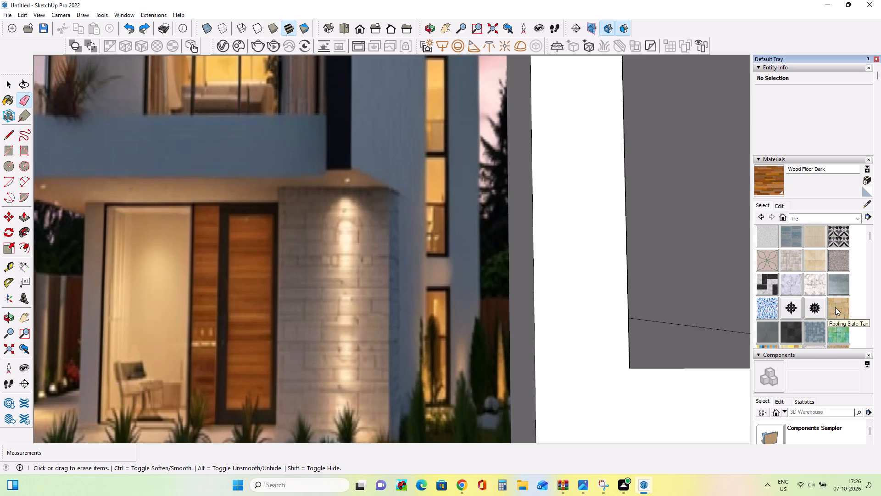
left_click(837, 307)
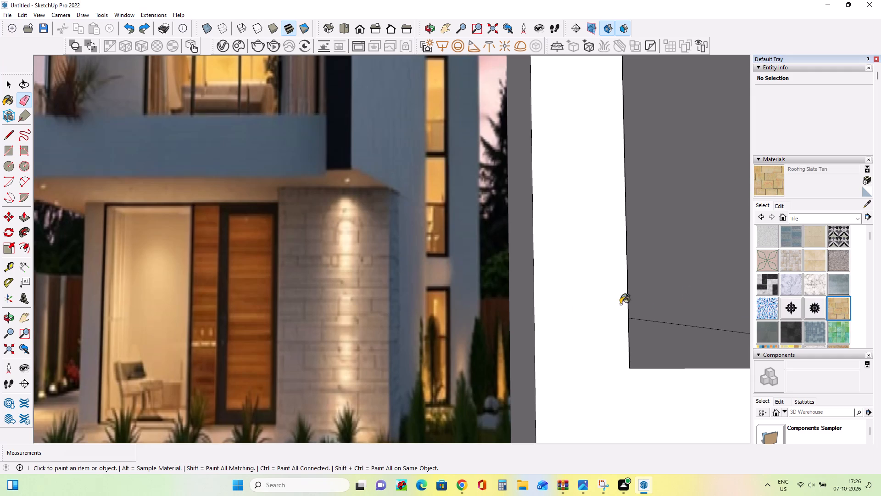
Examine the ground-floor entrance and the wall beside the door against the reference photo.
scroll(507, 290, "down", 4)
scroll(507, 290, "down", 18)
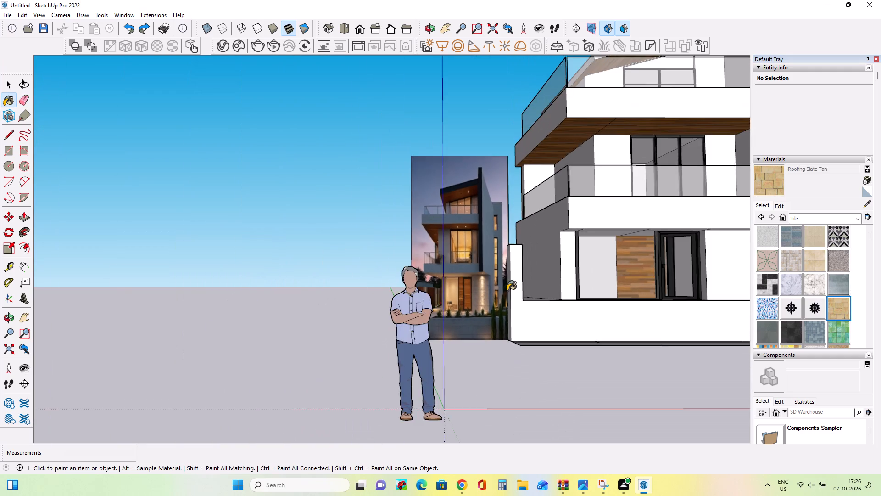
scroll(507, 291, "down", 3)
scroll(711, 283, "up", 4)
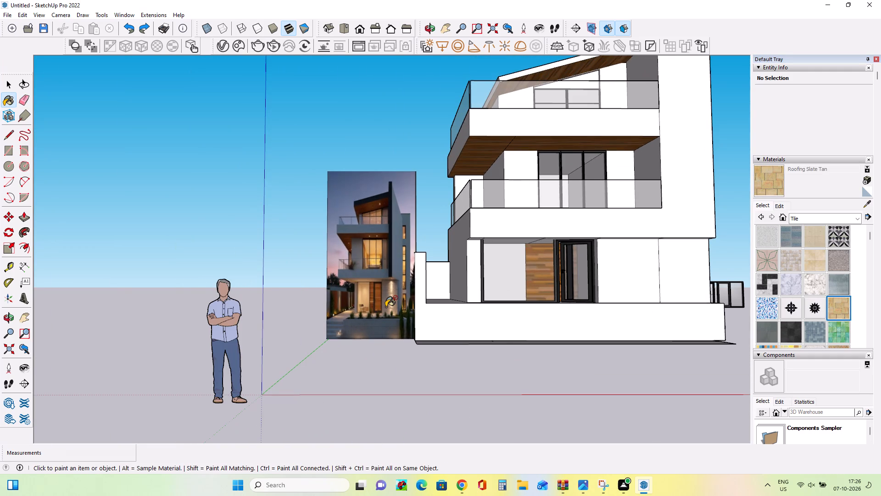
scroll(387, 306, "up", 8)
scroll(387, 306, "down", 13)
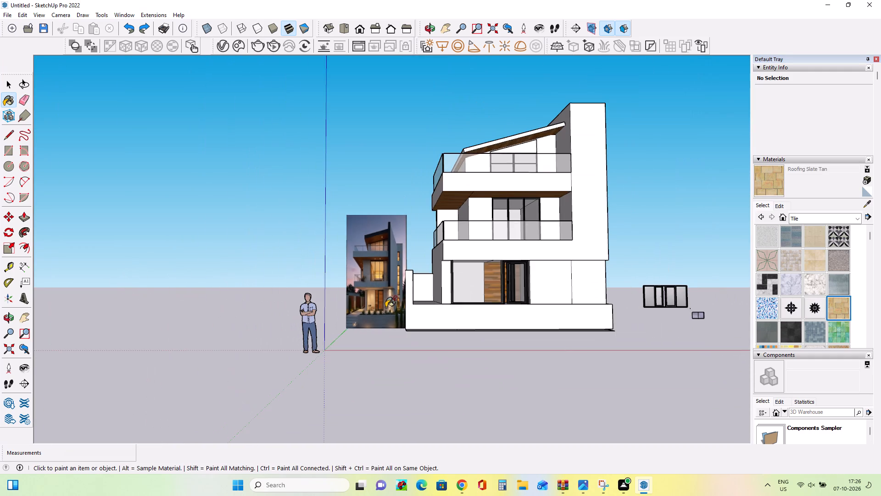
middle_click_drag(607, 327, 559, 386)
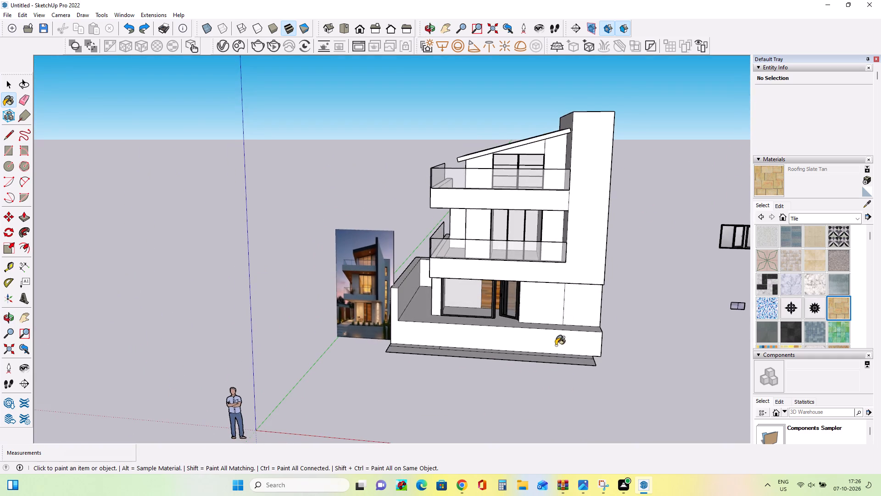
scroll(556, 317, "up", 3)
middle_click_drag(556, 322, 579, 310)
scroll(579, 310, "up", 2)
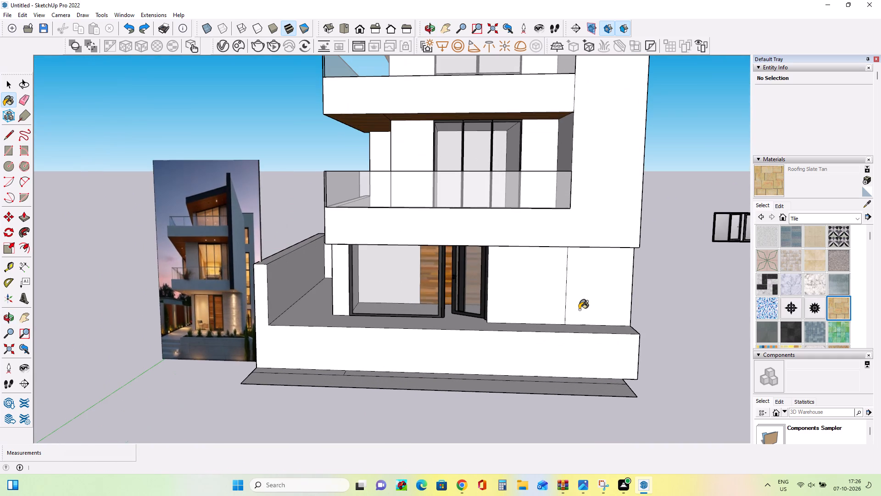
scroll(579, 310, "up", 1)
middle_click_drag(579, 310, 560, 310)
middle_click_drag(560, 310, 624, 304)
scroll(488, 300, "up", 3)
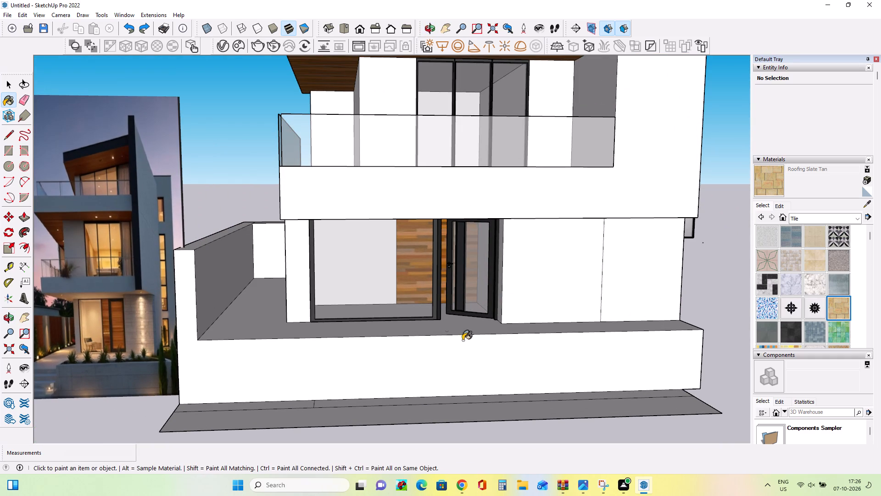
Push the end face of the wall beside the ground-floor door back by about 1' 10 1/8", and again by about 1' 5 13/16".
left_click(23, 220)
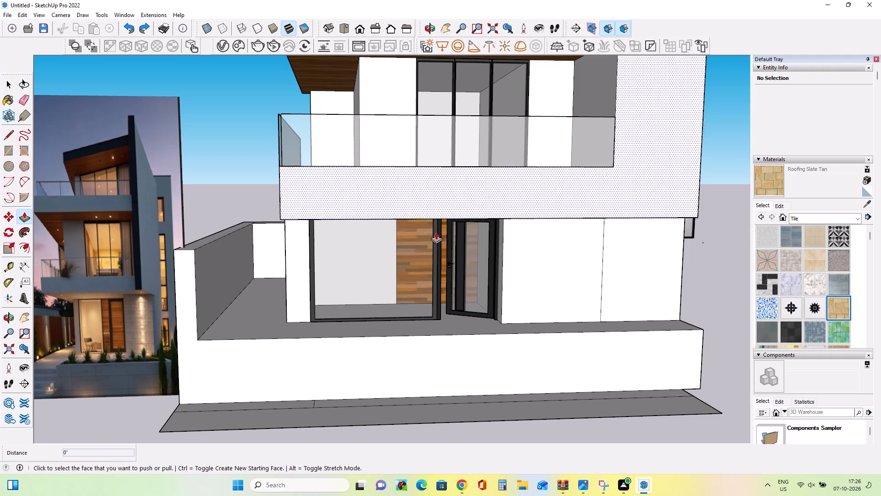
scroll(528, 300, "down", 1)
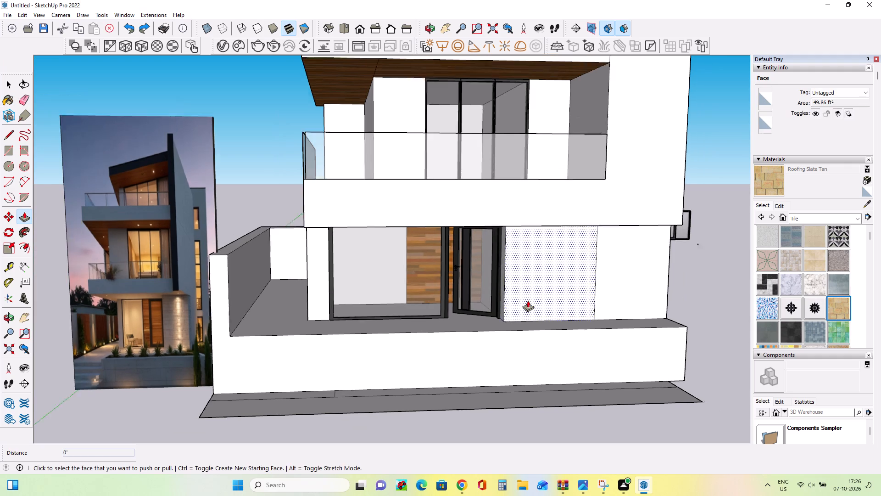
scroll(528, 300, "down", 1)
middle_click_drag(528, 300, 533, 329)
middle_click_drag(530, 287, 455, 288)
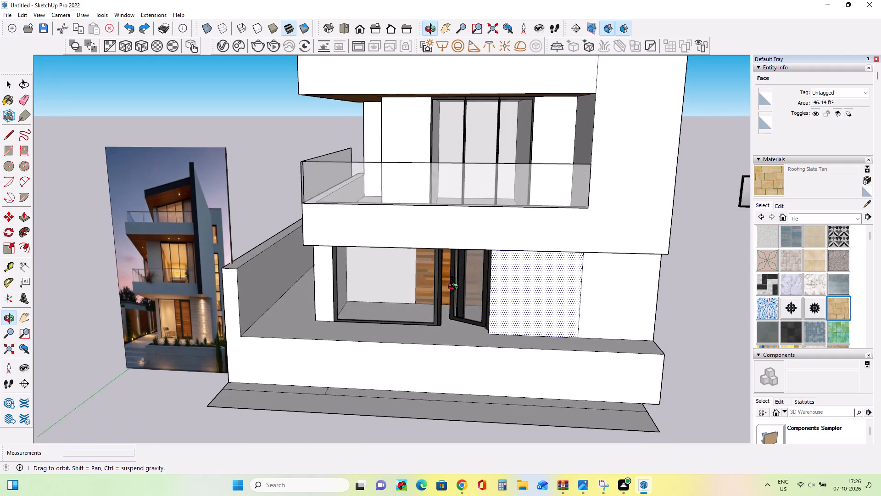
middle_click_drag(455, 288, 588, 293)
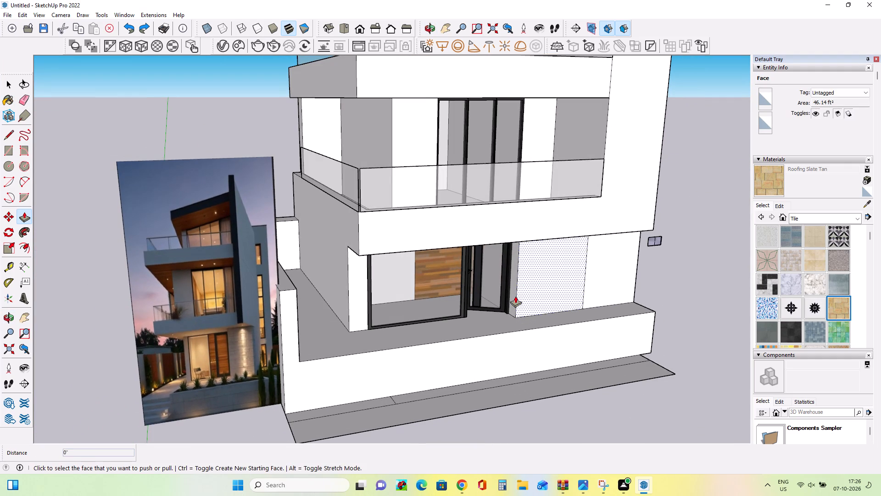
left_click(514, 296)
left_click(533, 291)
middle_click_drag(595, 306, 511, 310)
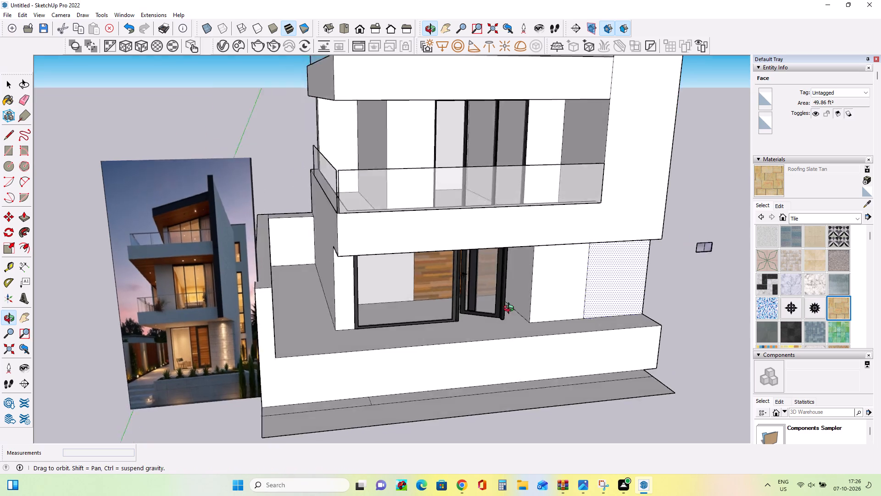
middle_click_drag(511, 310, 489, 309)
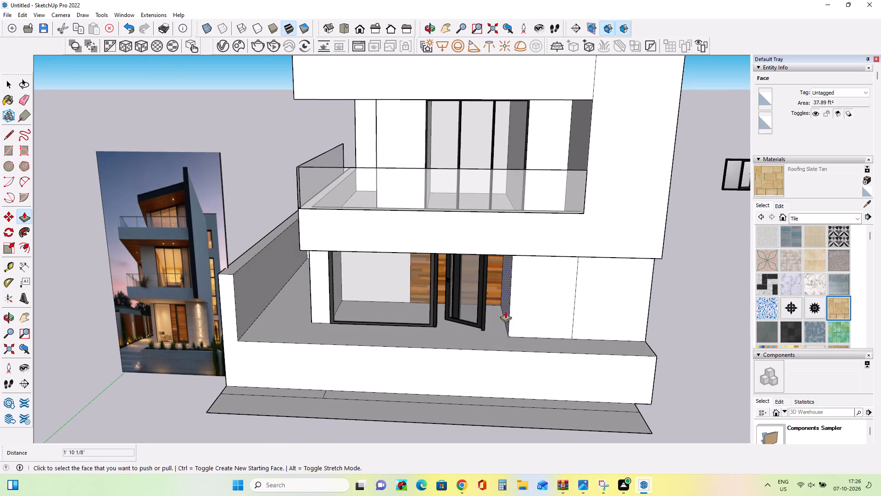
left_click(505, 311)
left_click(524, 310)
Scale the ground-floor Door+Glass component along the green axis by about 2.00 so it reaches the shortened wall.
middle_click_drag(559, 338, 555, 321)
scroll(505, 309, "up", 2)
middle_click_drag(469, 310, 447, 324)
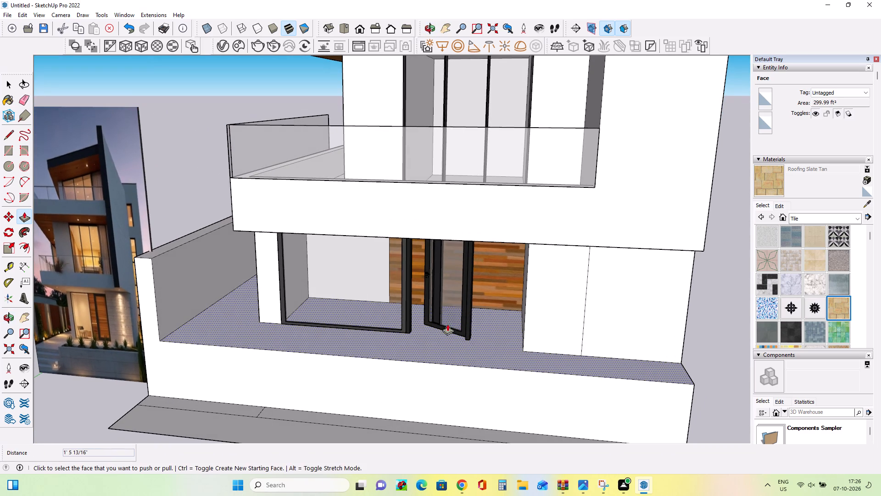
left_click(4, 85)
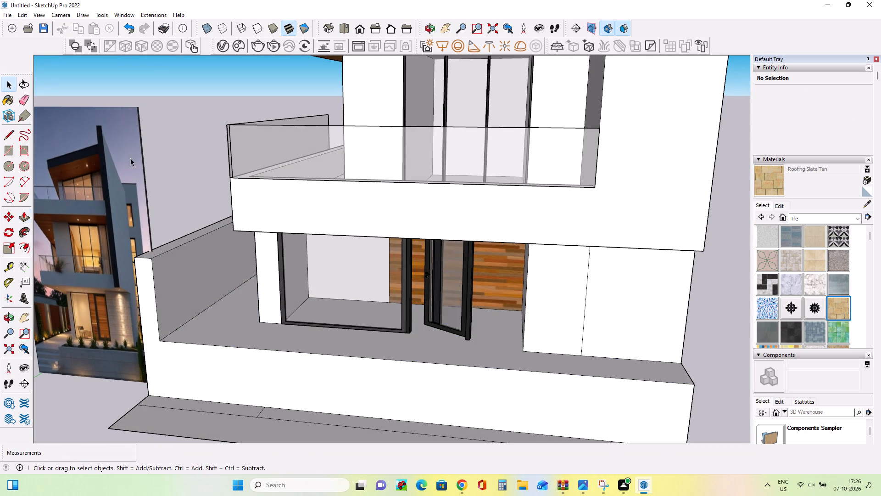
left_click(458, 298)
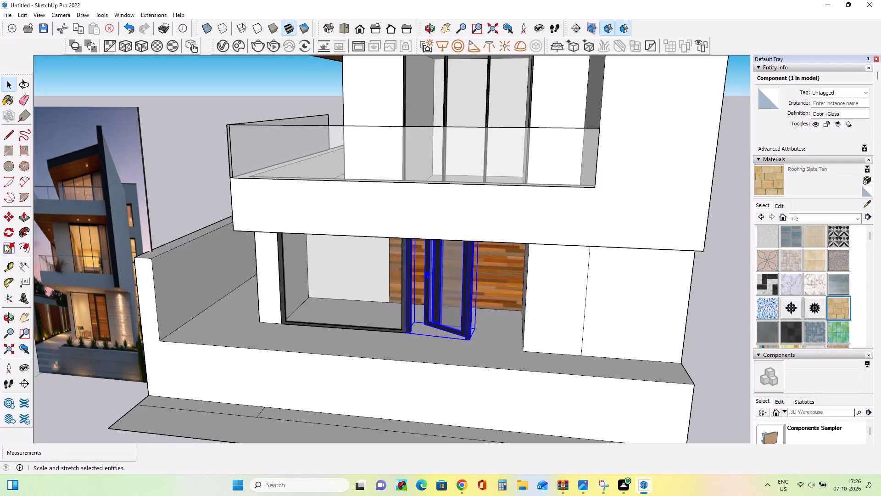
left_click(5, 244)
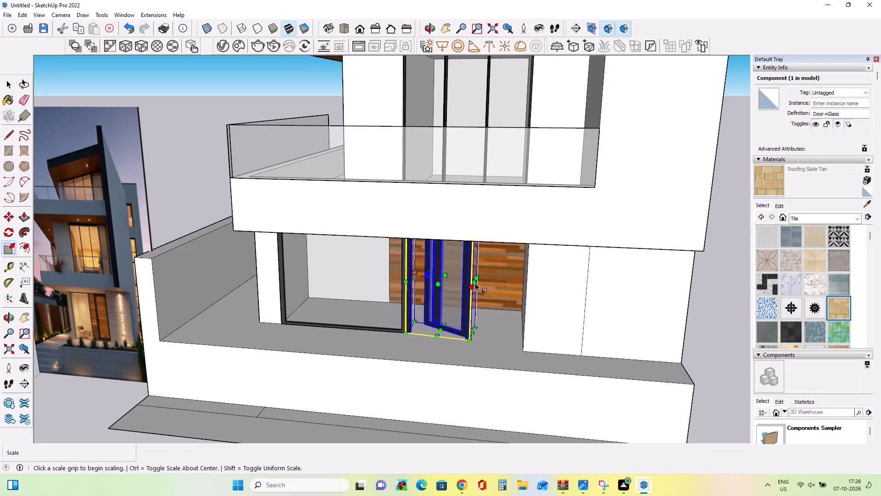
left_click(478, 281)
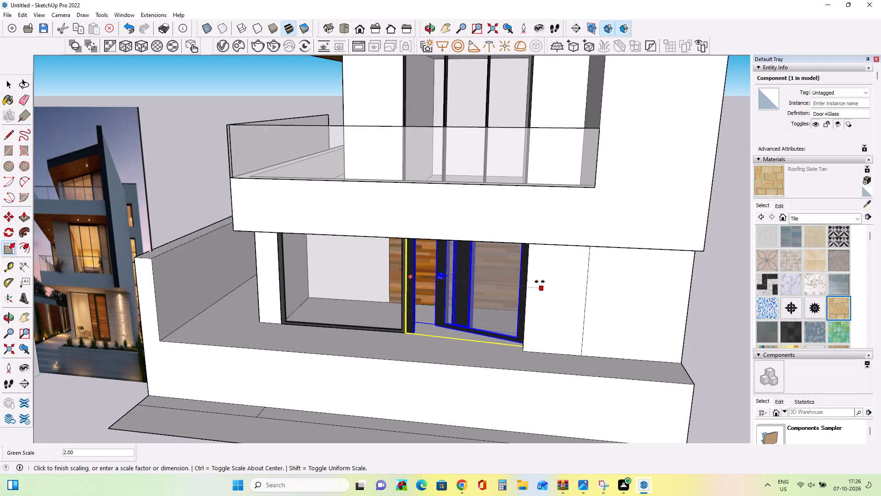
left_click(540, 282)
middle_click_drag(509, 333, 553, 320)
scroll(553, 320, "down", 2)
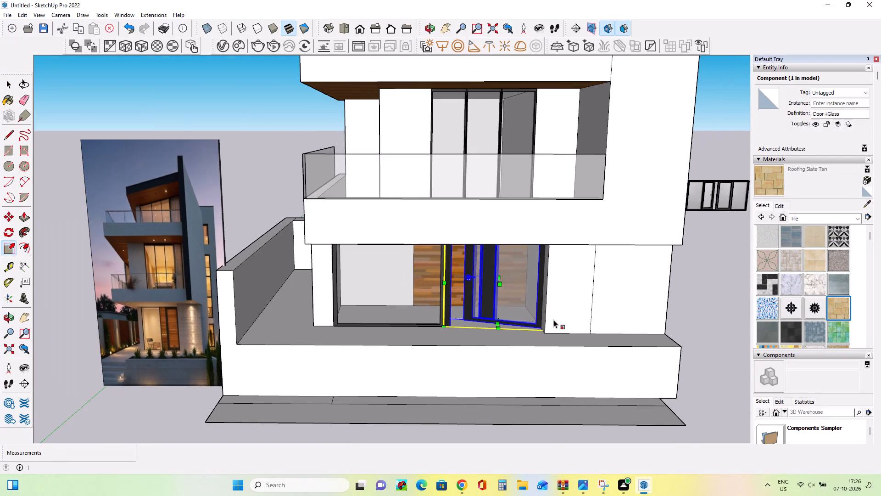
middle_click_drag(553, 320, 522, 330)
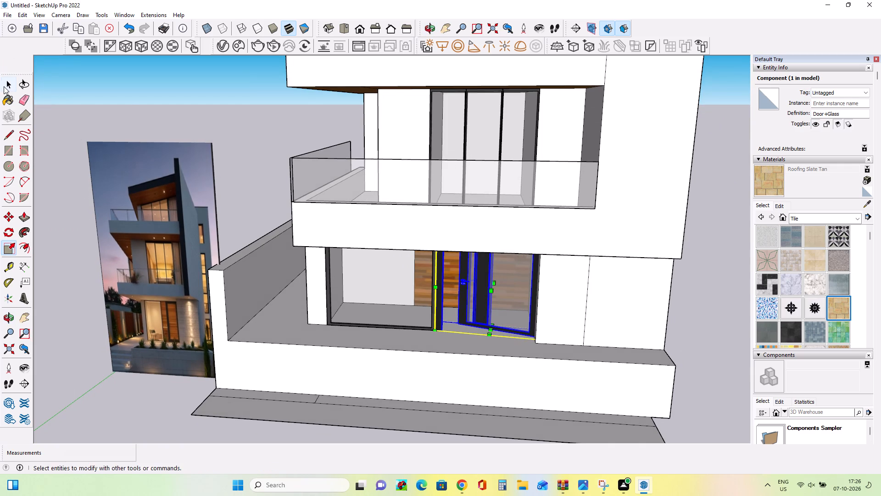
left_click(4, 86)
left_click(129, 104)
Erase the vertical dividing line on the ground-floor front wall beside the door.
left_click(20, 97)
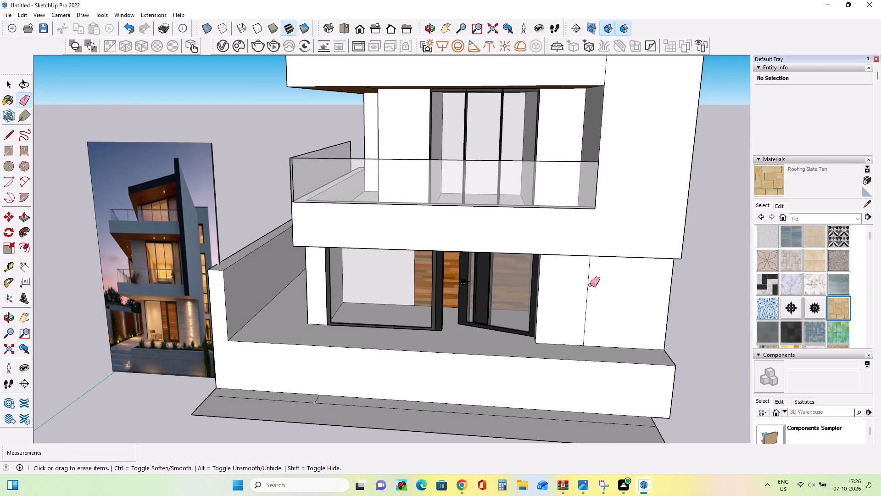
left_click(587, 289)
Compare the ground-floor front and the outer corner of its wall with the reference photo.
scroll(481, 310, "down", 3)
middle_click_drag(587, 311, 553, 316)
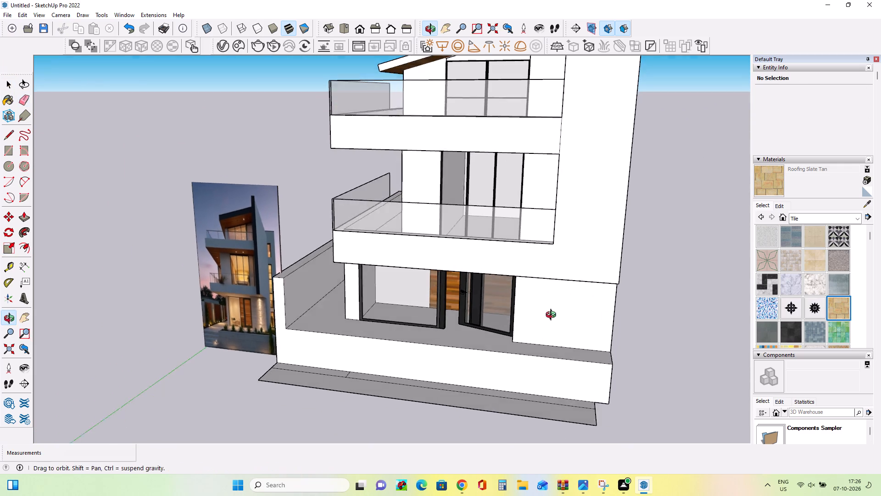
middle_click_drag(553, 316, 516, 311)
middle_click_drag(221, 308, 281, 296)
scroll(264, 320, "up", 11)
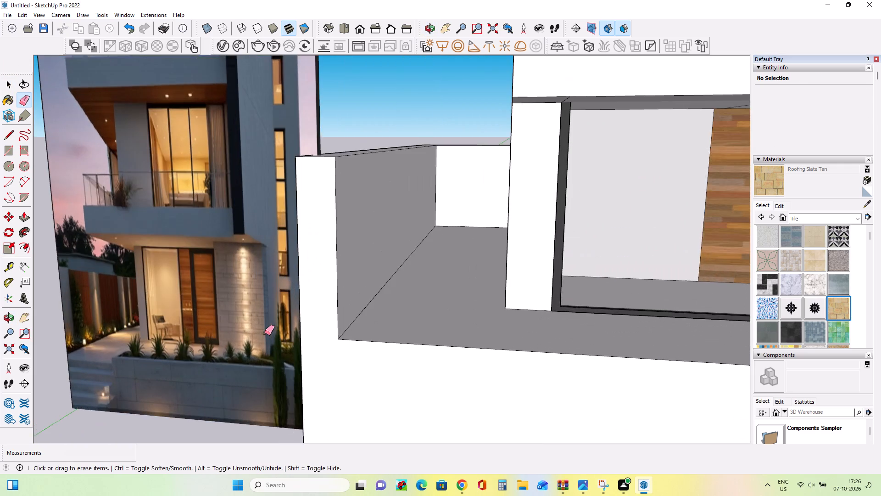
scroll(265, 333, "up", 4)
scroll(265, 333, "down", 10)
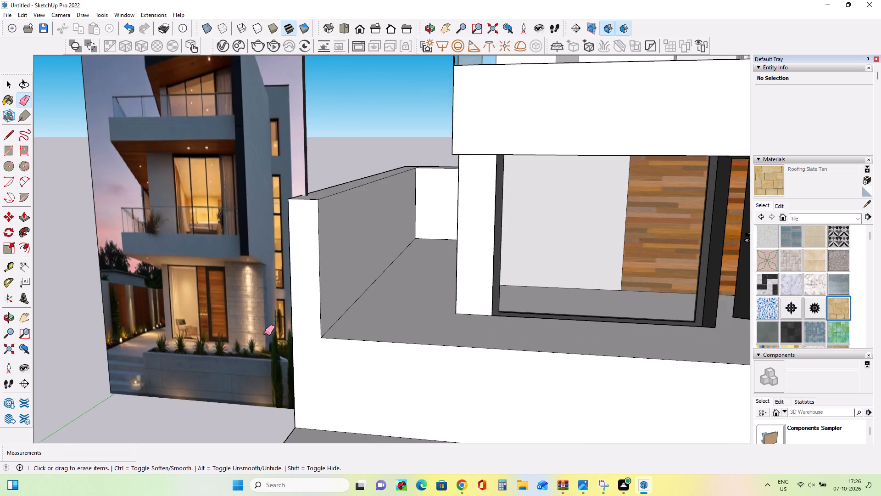
scroll(265, 333, "down", 11)
middle_click_drag(497, 378, 430, 354)
scroll(415, 337, "up", 4)
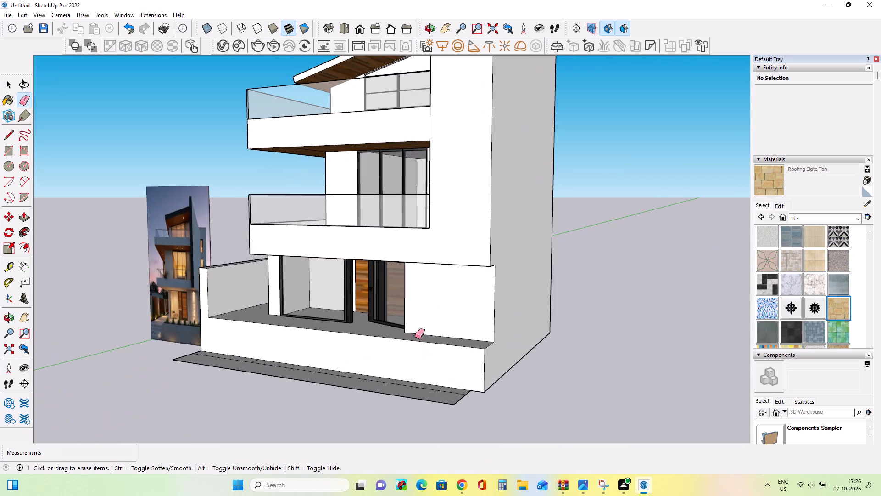
Draw a narrow rectangle about 6' 11 1/8" by 8 3/16" at the outer corner of the ground-floor front wall.
left_click(6, 150)
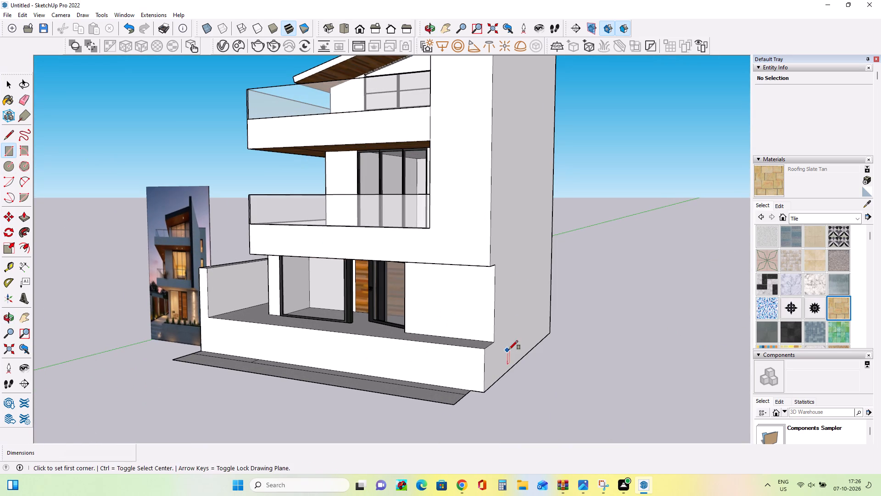
middle_click_drag(489, 341, 491, 346)
scroll(494, 344, "up", 3)
left_click(494, 344)
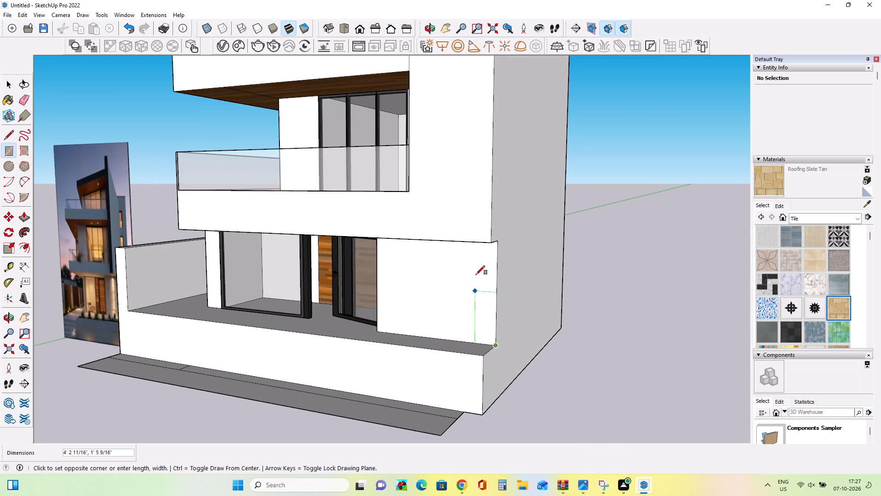
middle_click_drag(474, 273, 481, 262)
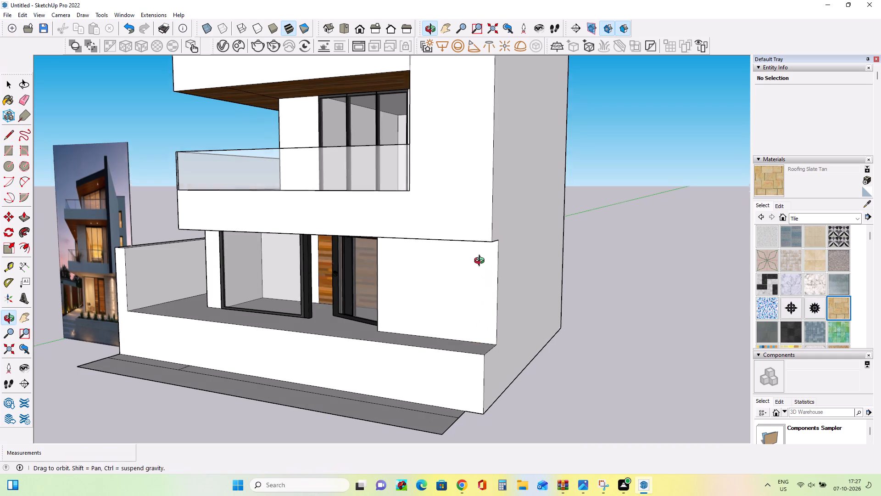
middle_click_drag(481, 262, 509, 215)
left_click(512, 197)
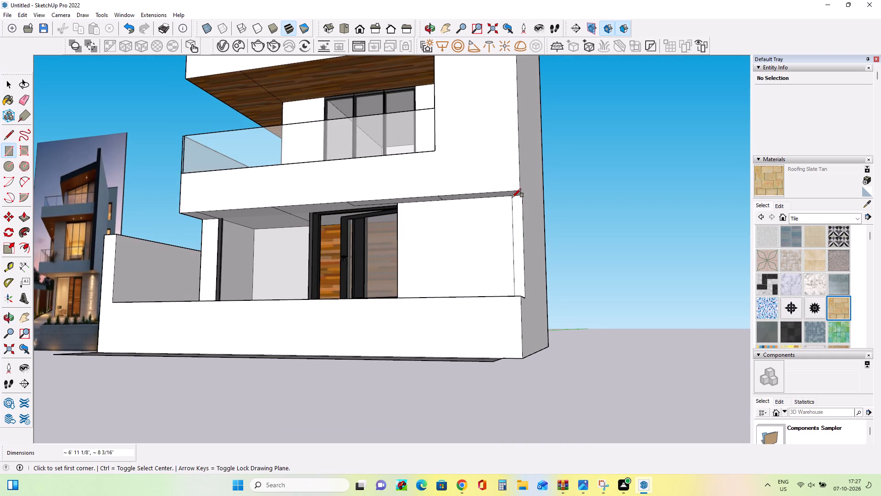
Push the narrow rectangle at the outer corner of the ground-floor front wall inward by about 1' 5 9/16".
middle_click_drag(471, 321, 470, 352)
scroll(492, 340, "down", 4)
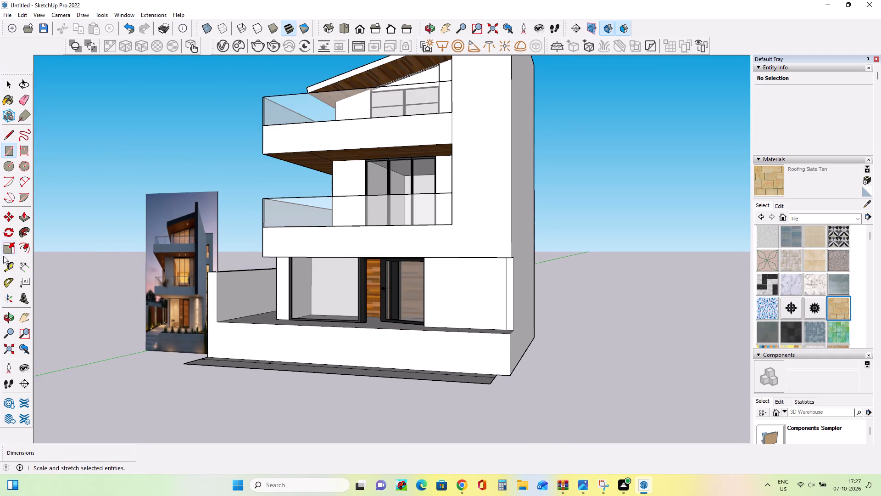
left_click(19, 213)
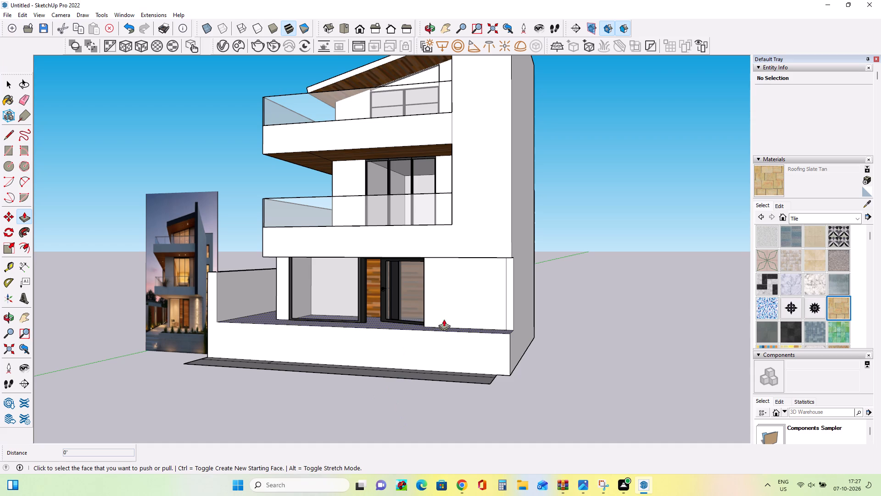
left_click(509, 299)
left_click(505, 304)
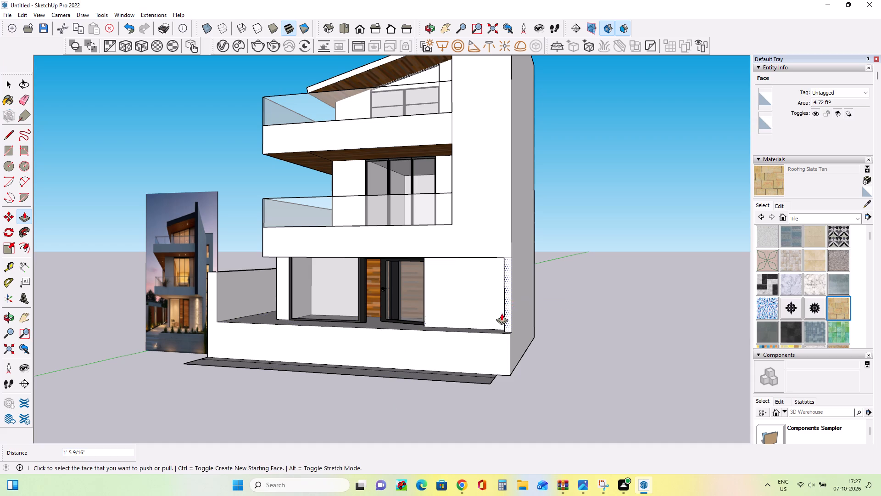
Compare the ground-floor entrance, the recessed corner and the overall front with the reference photo.
middle_click_drag(452, 391, 551, 442)
scroll(201, 348, "up", 8)
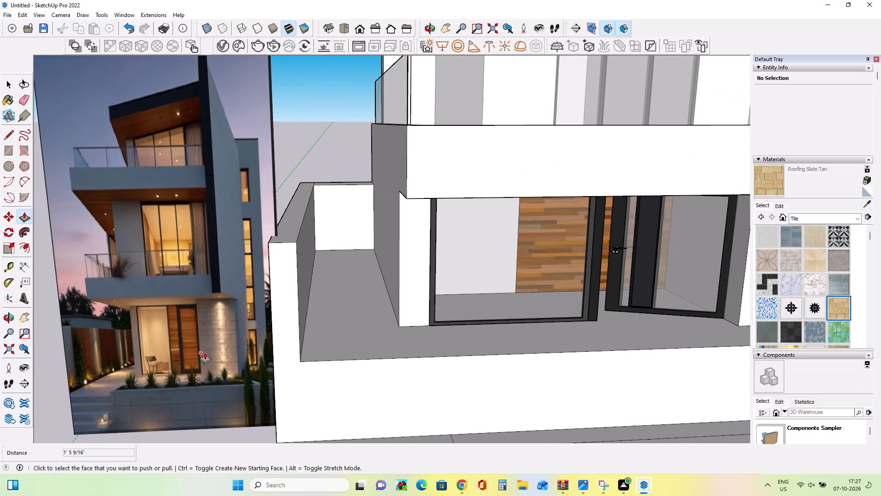
middle_click_drag(220, 351, 243, 351)
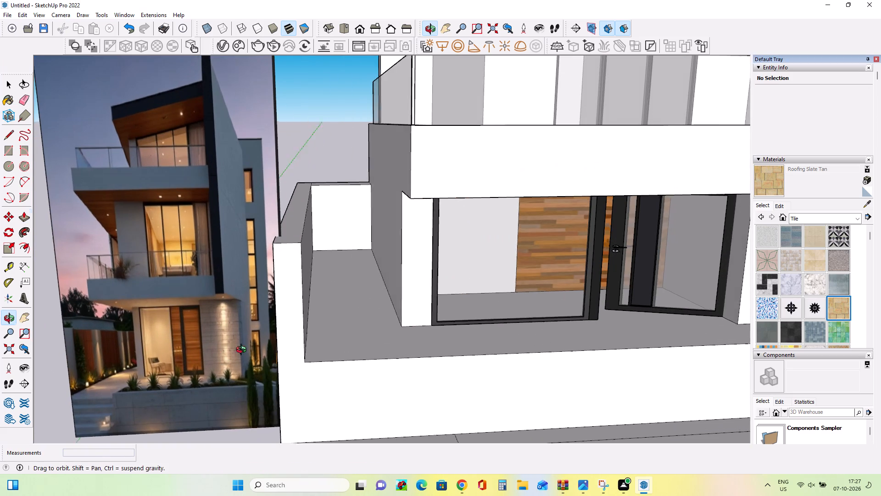
middle_click_drag(243, 351, 138, 334)
scroll(138, 334, "down", 6)
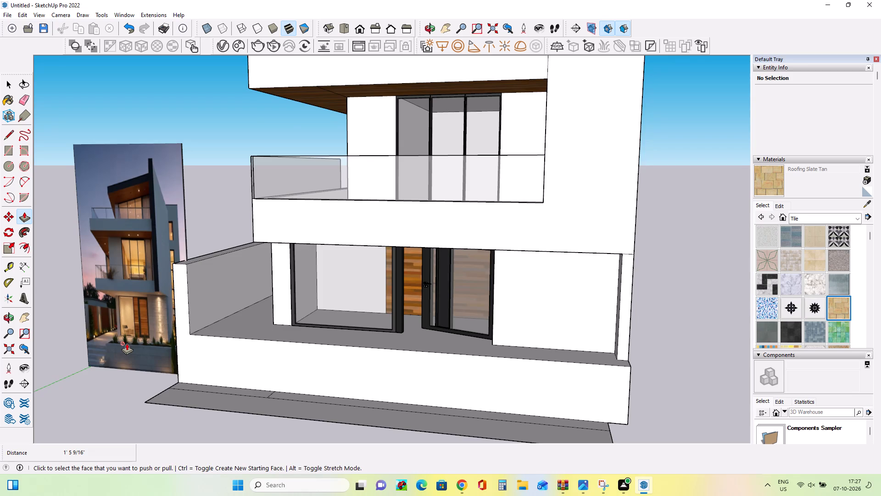
middle_click_drag(162, 329, 285, 279)
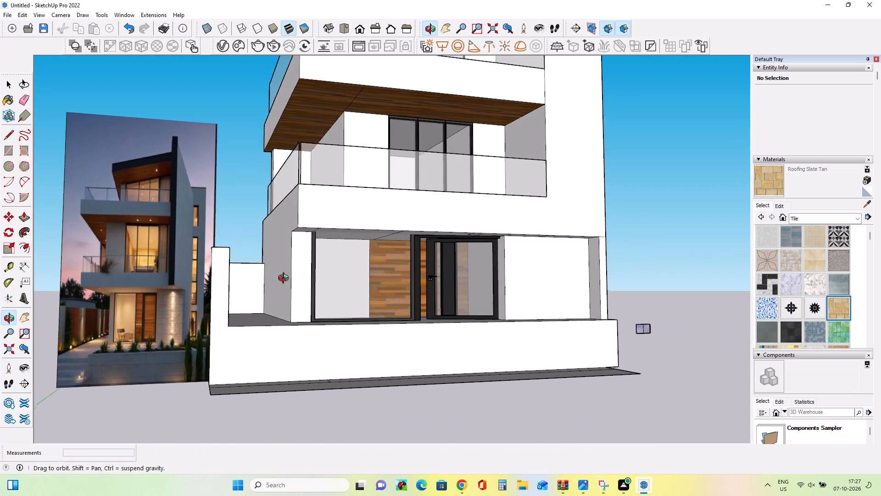
middle_click_drag(285, 279, 233, 307)
scroll(231, 323, "down", 7)
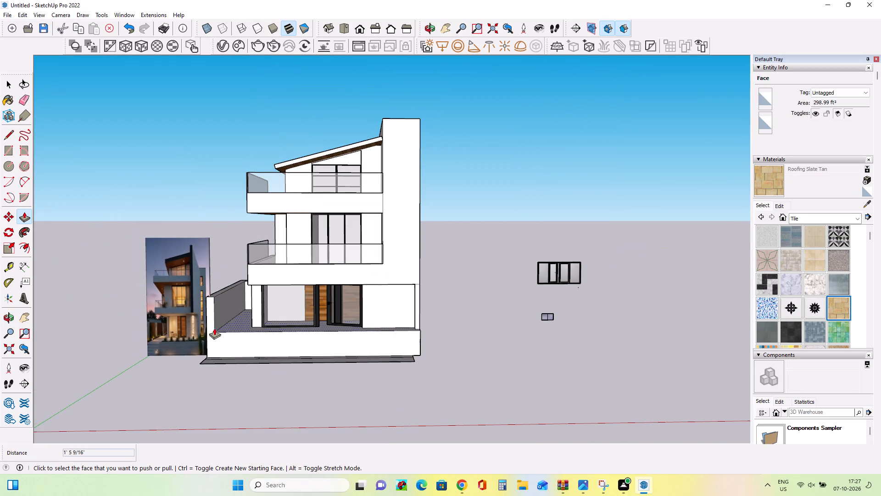
Paint the faces of the recess at the outer corner of the ground-floor front wall with the Slate tile material.
scroll(789, 337, "down", 1)
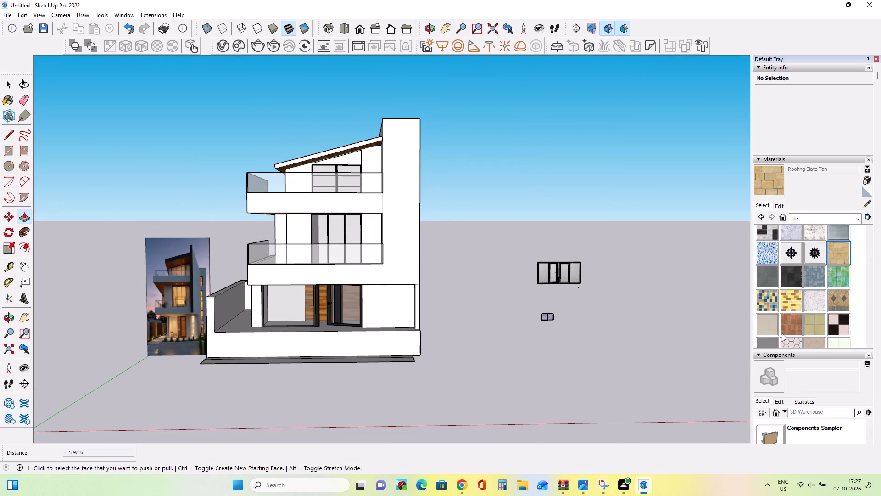
left_click(756, 266)
left_click(769, 279)
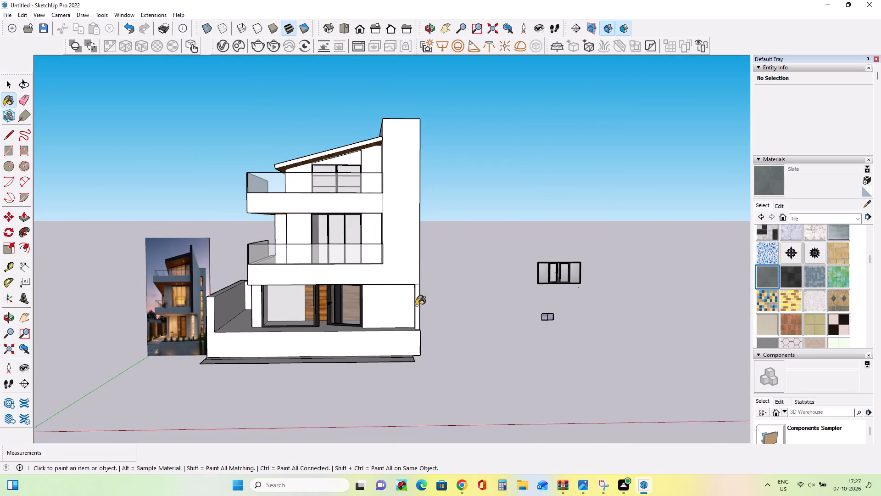
left_click(419, 306)
middle_click_drag(382, 326, 484, 336)
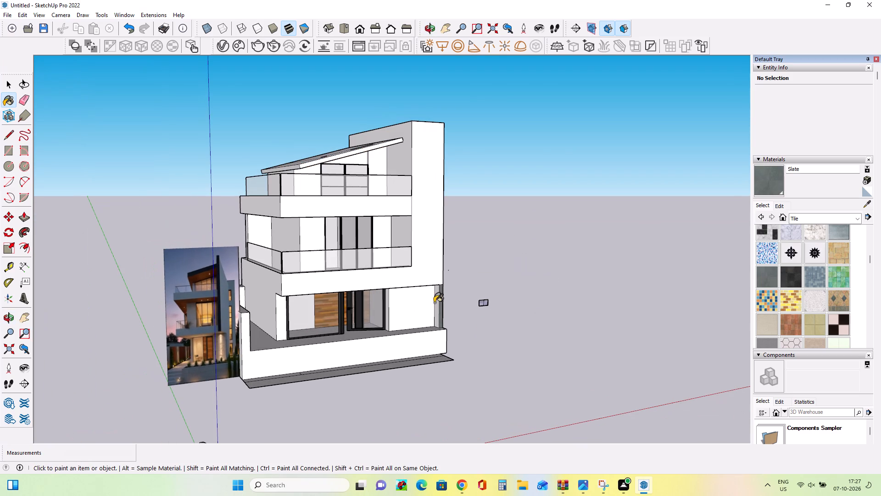
left_click(437, 306)
Paint the ground-floor front wall beside the door with the Roofing Slate Tan material.
middle_click_drag(474, 328, 413, 333)
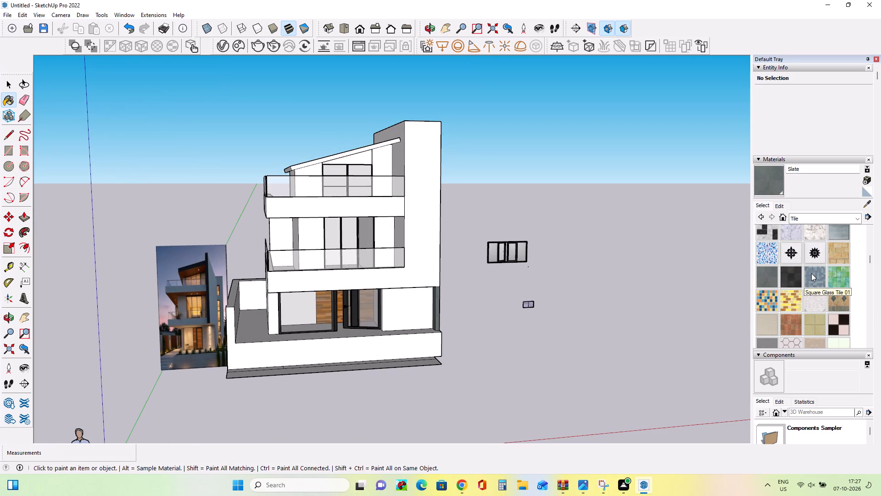
left_click(835, 247)
left_click(396, 326)
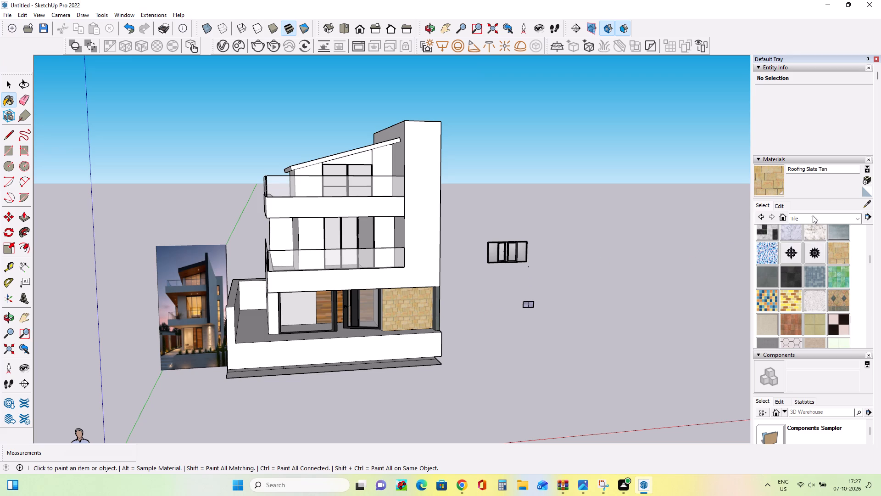
Create a lighter, pale yellow-beige variant of Roofing Slate Tan and apply it to the ground-floor wall beside the door.
left_click(870, 178)
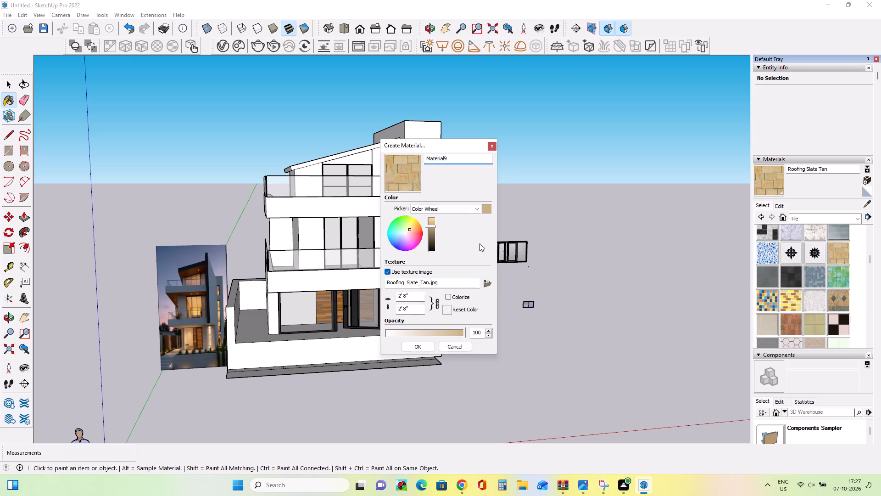
left_click(407, 230)
left_click(432, 220)
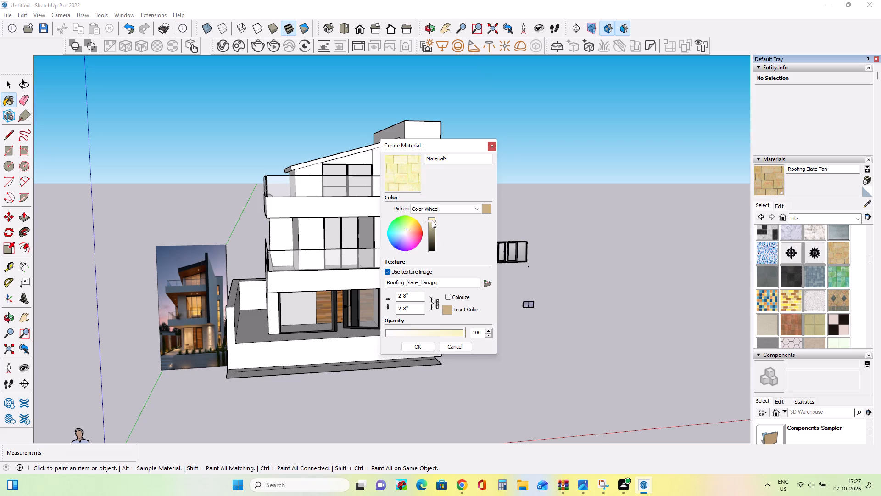
left_click(433, 223)
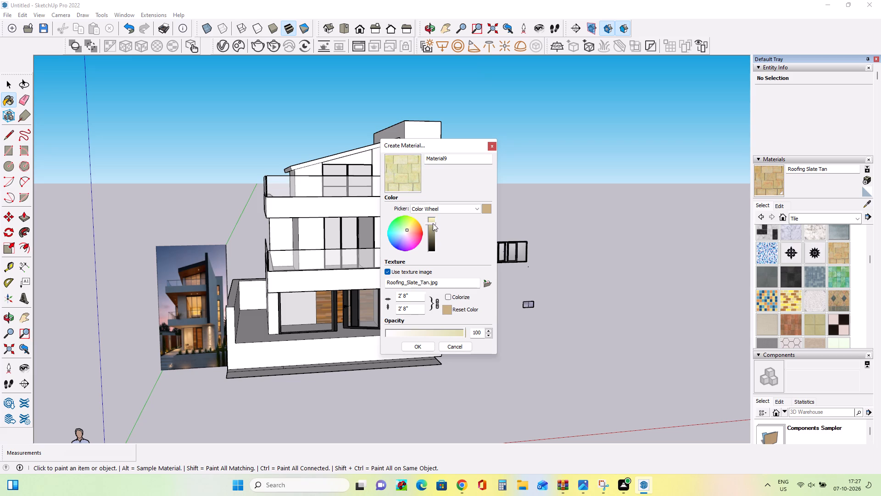
left_click(407, 229)
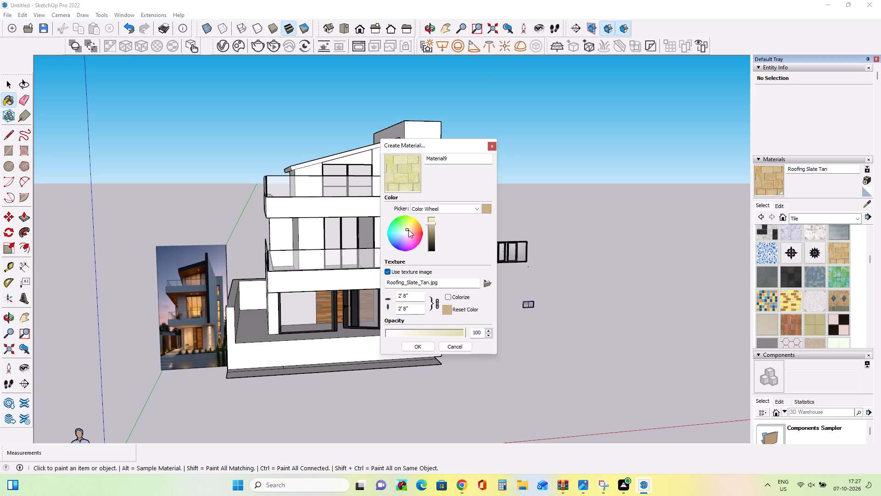
left_click(408, 230)
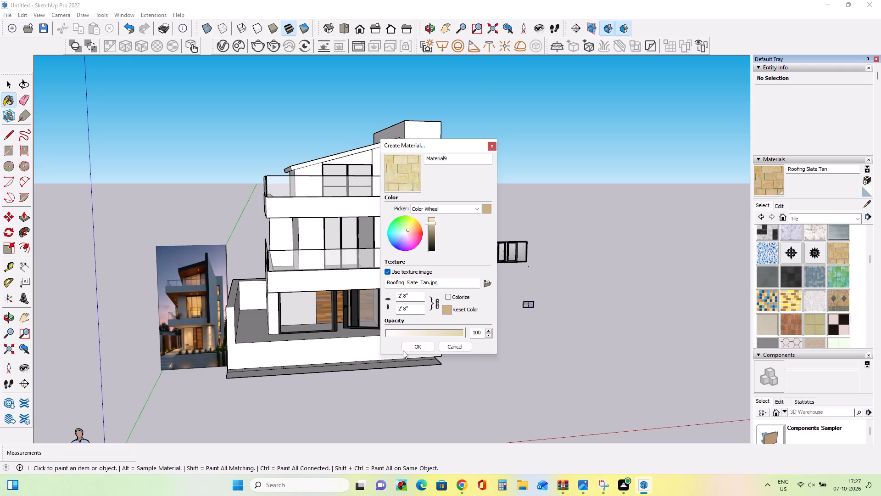
left_click(412, 350)
left_click(404, 308)
Compare the tone of the stone wall beside the door with the entrance wall in the reference photo.
middle_click_drag(453, 331, 445, 331)
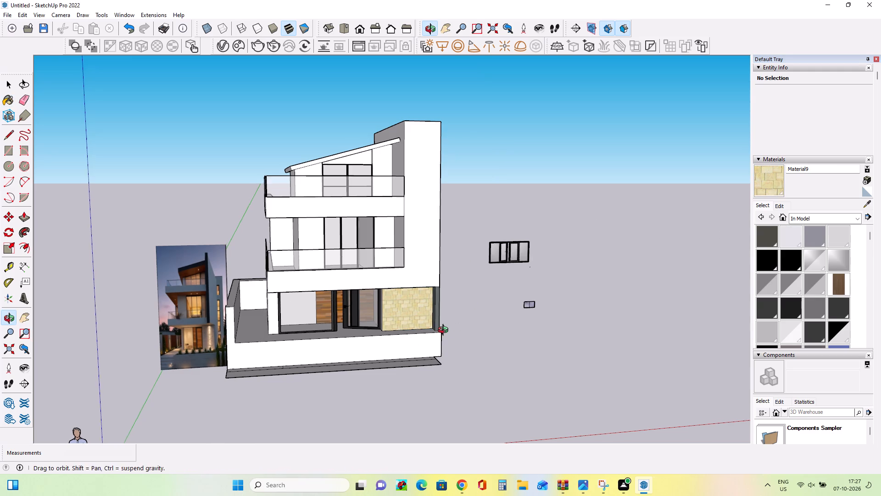
middle_click_drag(445, 331, 436, 331)
scroll(402, 332, "up", 5)
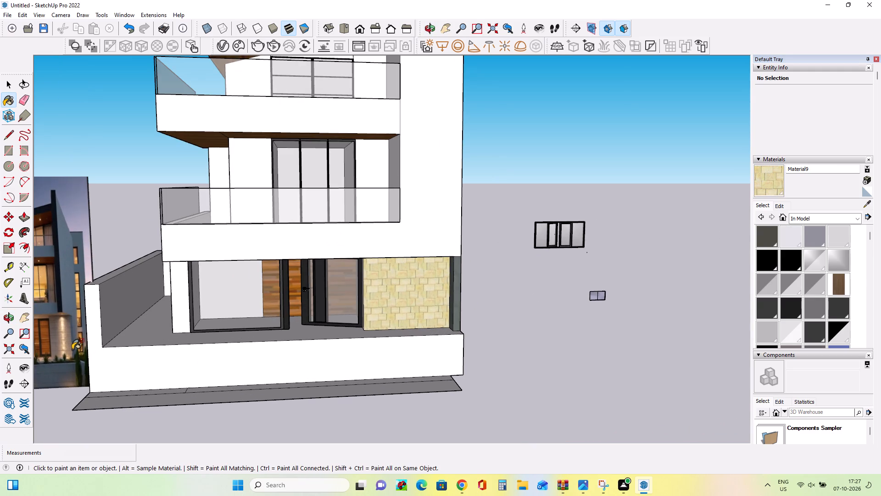
scroll(73, 349, "up", 8)
scroll(73, 348, "down", 12)
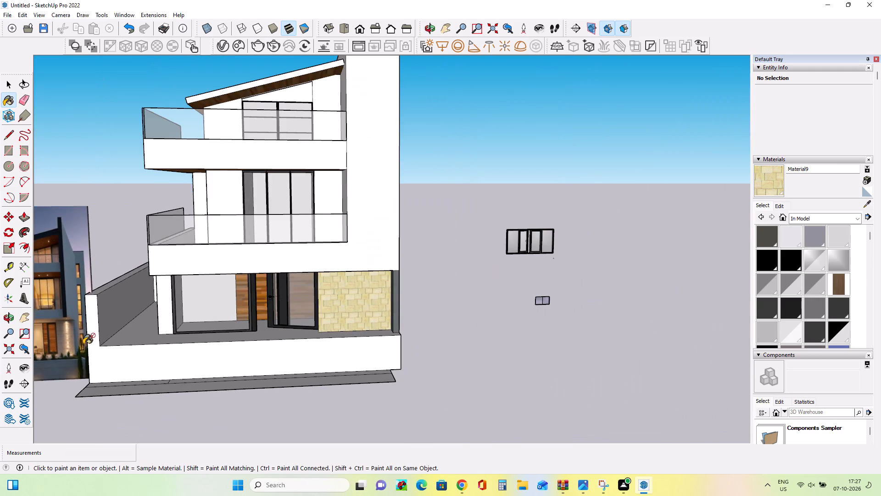
scroll(310, 346, "down", 5)
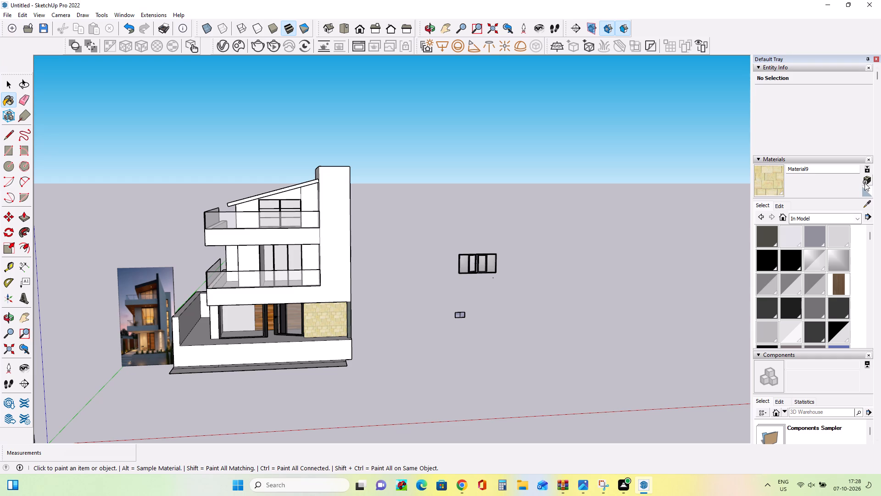
Create another pale cream variant of the current stone material and repaint the ground-floor wall beside the door with it.
left_click(864, 183)
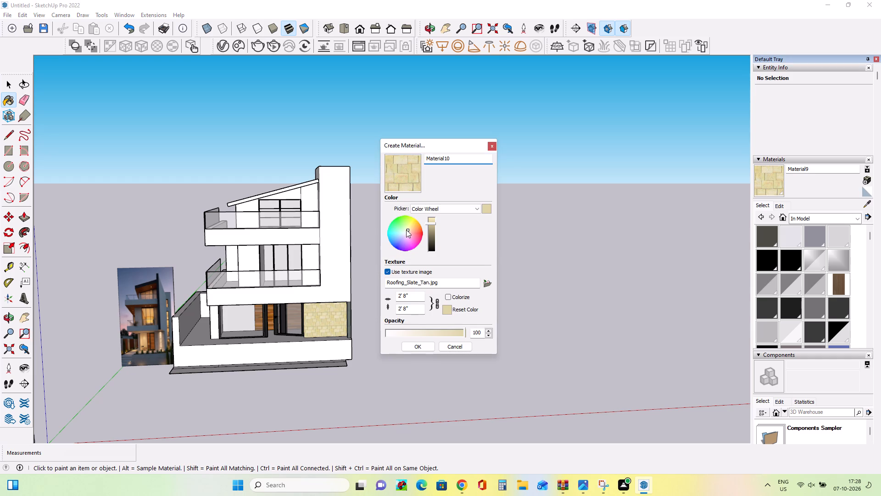
left_click(406, 230)
left_click(408, 228)
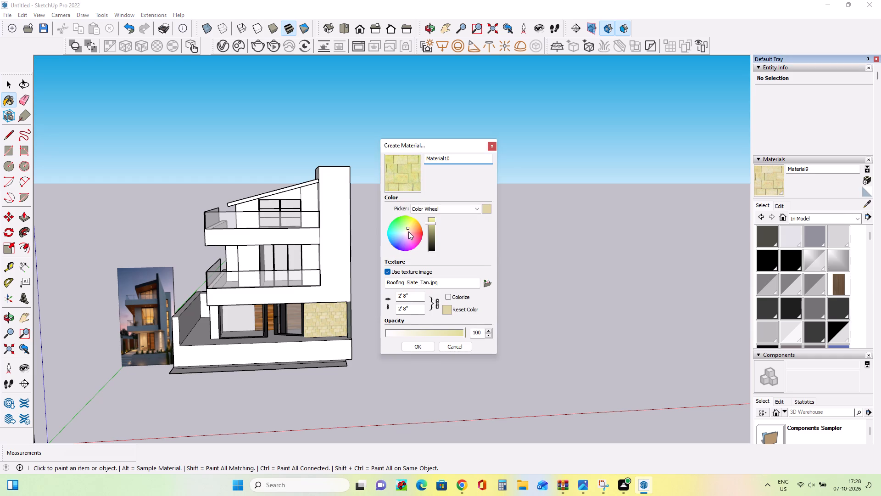
left_click(408, 231)
left_click(404, 230)
left_click(406, 224)
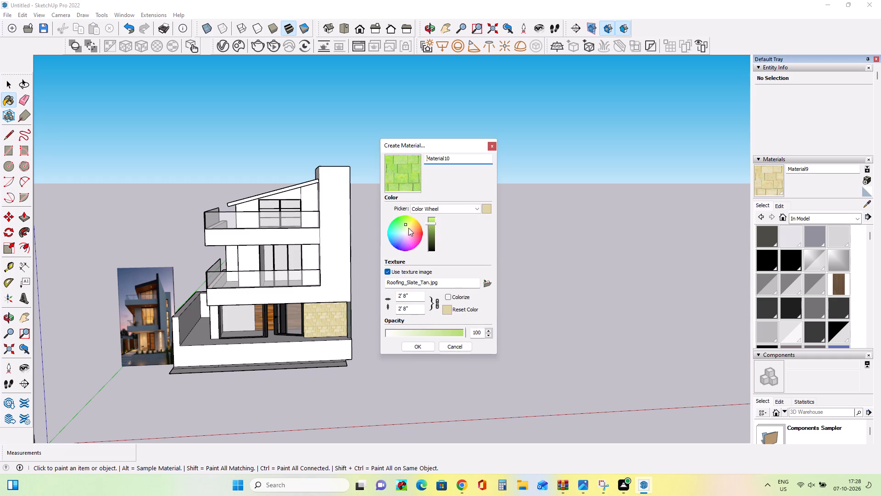
left_click(408, 228)
left_click(408, 230)
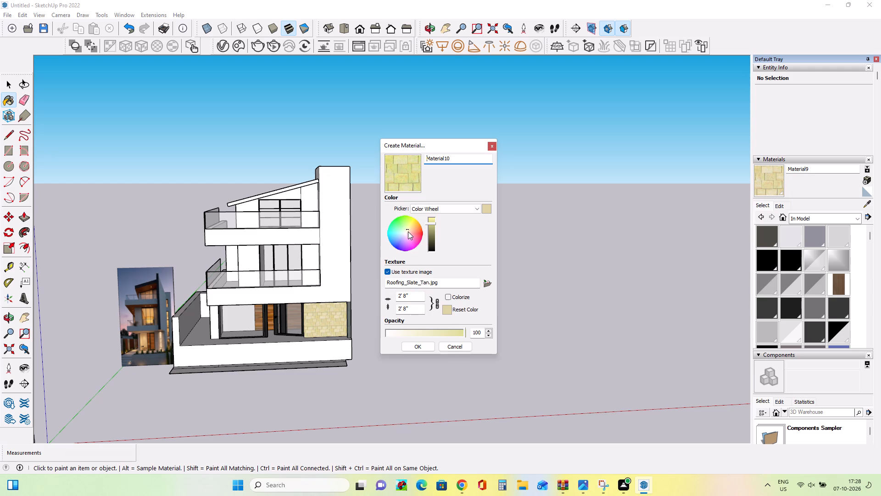
left_click(413, 346)
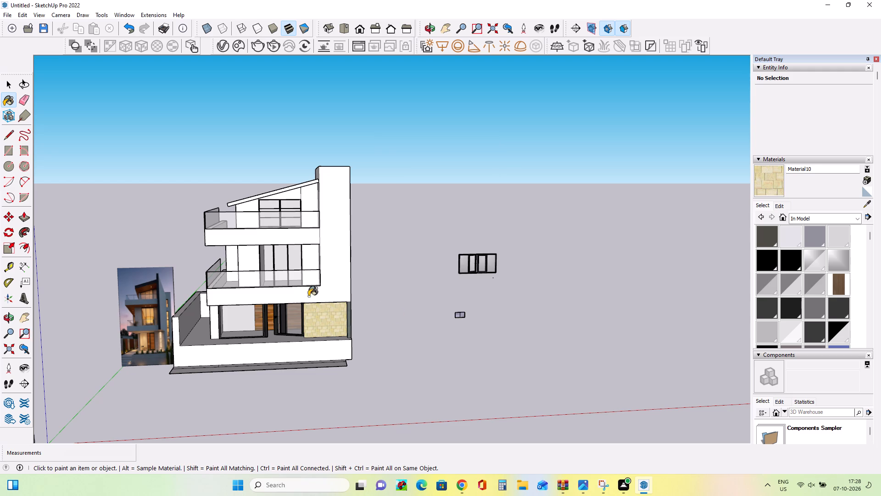
left_click(325, 321)
left_click(341, 323)
Examine the planter and entrance in the reference photo against the model's stone wall and low front wall.
middle_click_drag(407, 333, 417, 321)
scroll(320, 323, "up", 3)
middle_click_drag(407, 345, 446, 366)
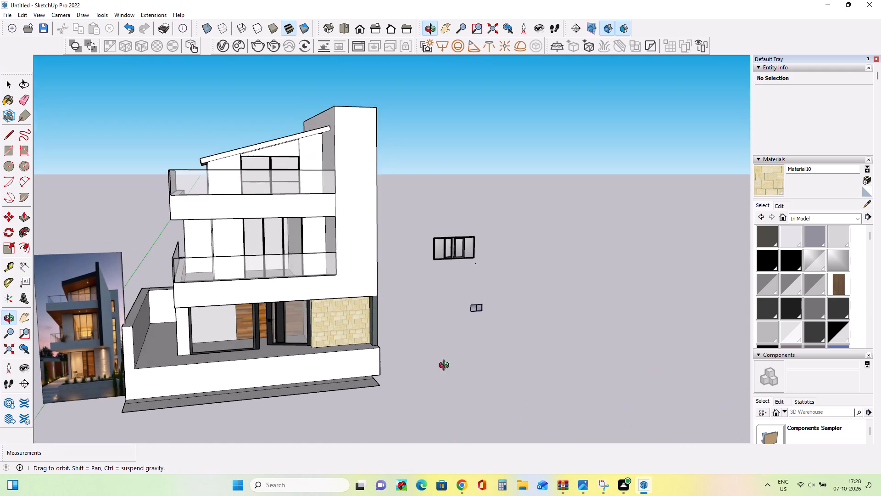
middle_click_drag(446, 366, 458, 373)
scroll(297, 369, "up", 1)
middle_click_drag(297, 369, 287, 363)
scroll(368, 345, "down", 3)
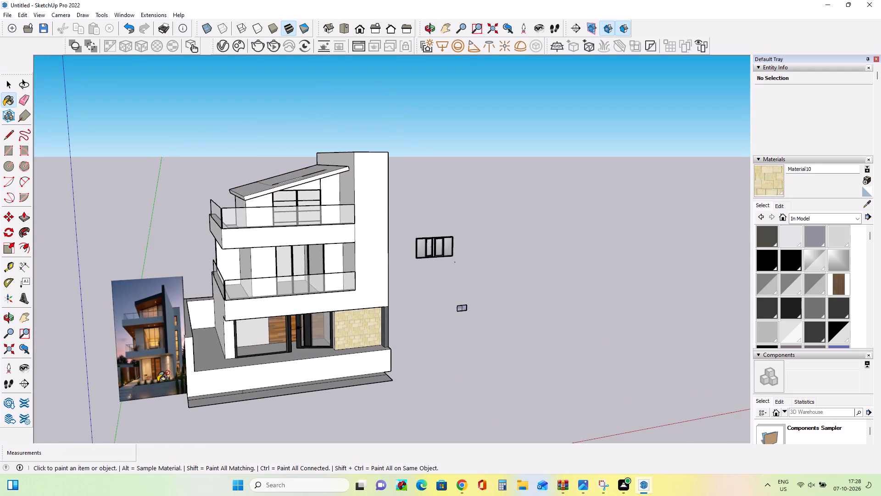
middle_click_drag(159, 381, 159, 389)
scroll(155, 394, "up", 12)
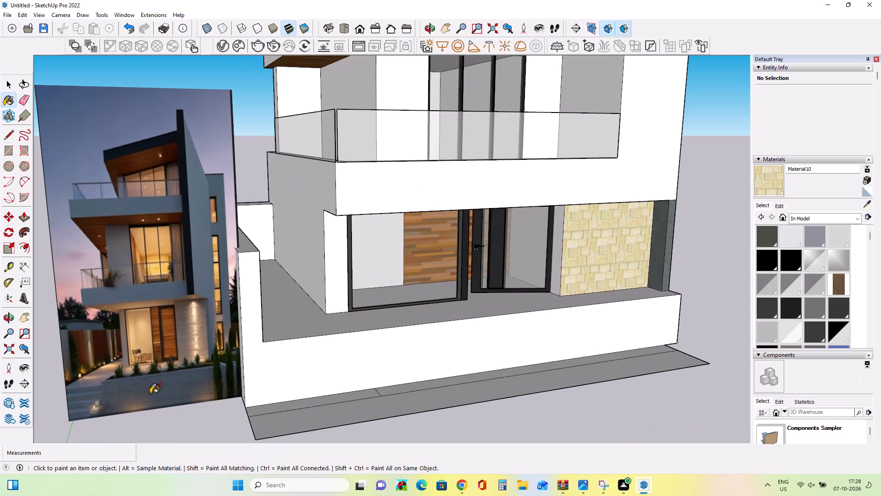
scroll(151, 393, "up", 4)
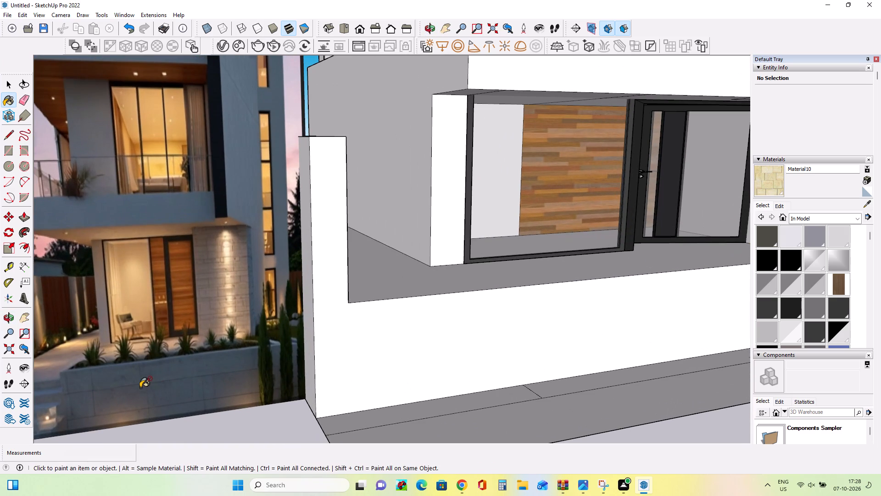
scroll(141, 387, "down", 8)
middle_click_drag(397, 393, 259, 407)
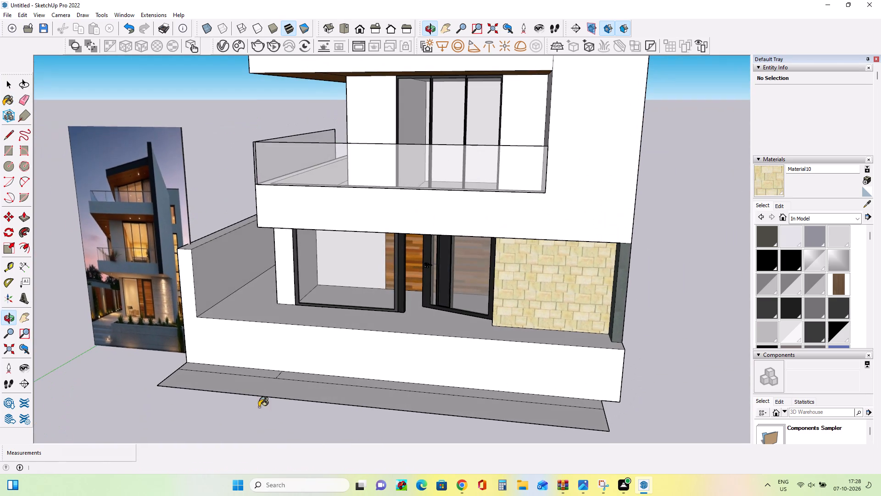
middle_click_drag(300, 390, 333, 395)
middle_click(337, 399)
scroll(337, 399, "down", 4)
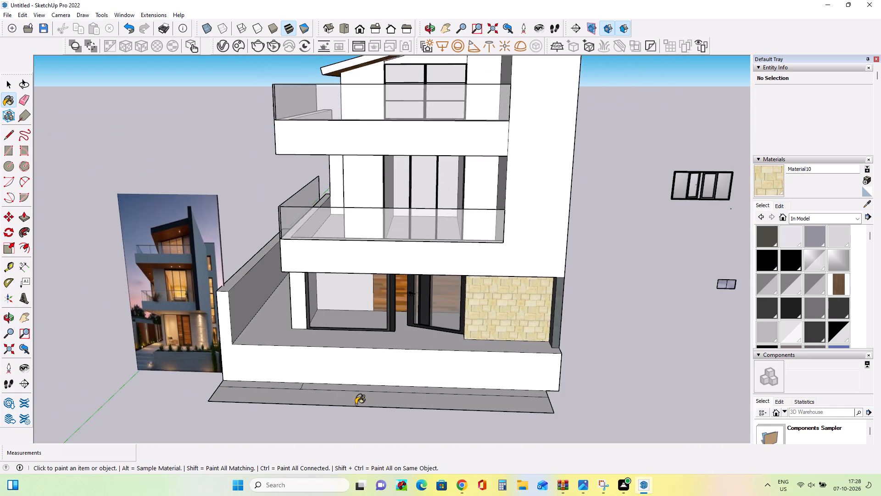
middle_click_drag(359, 403, 354, 395)
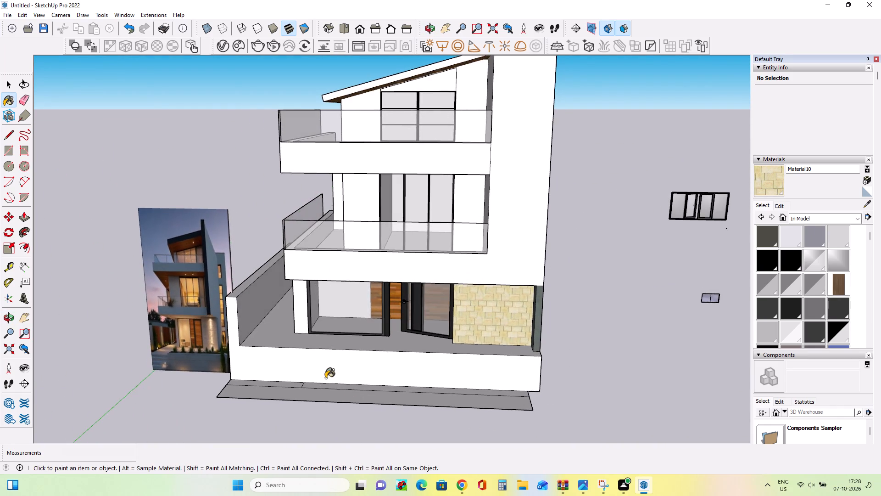
Examine the entrance steps and planter in the reference photo against the model's low front wall.
scroll(325, 378, "down", 3)
middle_click_drag(355, 359, 387, 349)
scroll(209, 388, "up", 2)
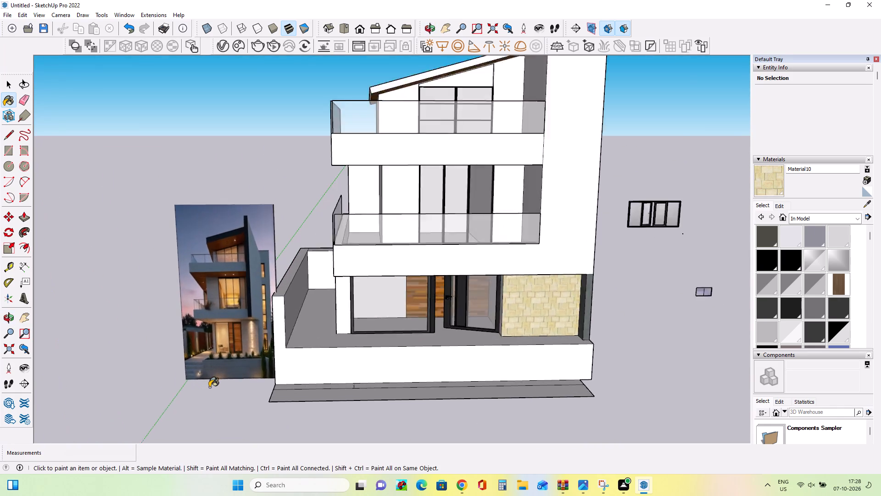
scroll(209, 387, "up", 16)
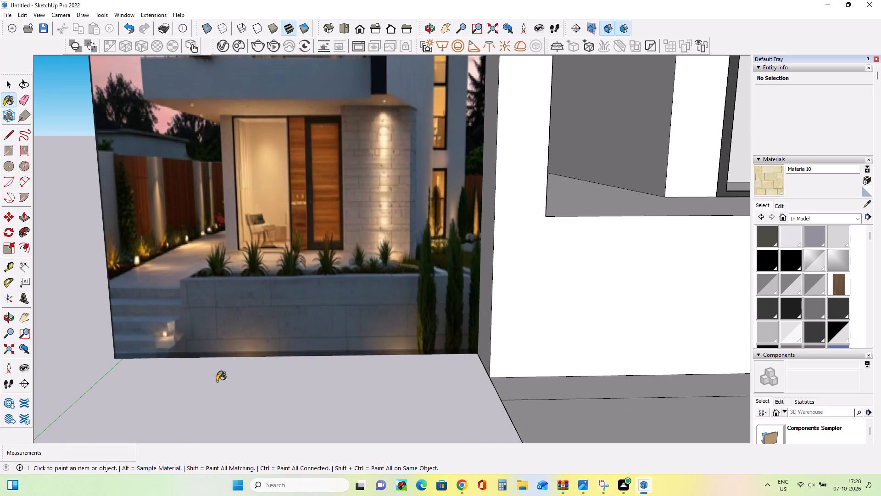
scroll(146, 359, "down", 2)
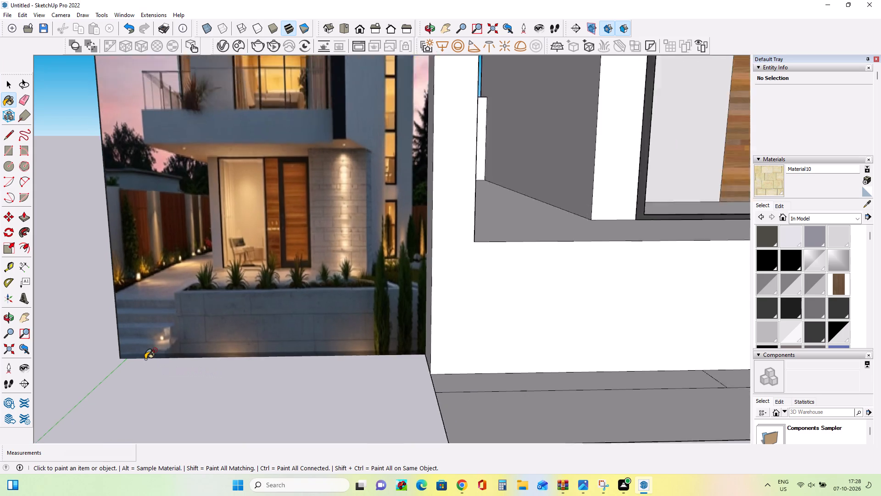
scroll(146, 359, "down", 6)
middle_click_drag(146, 359, 150, 378)
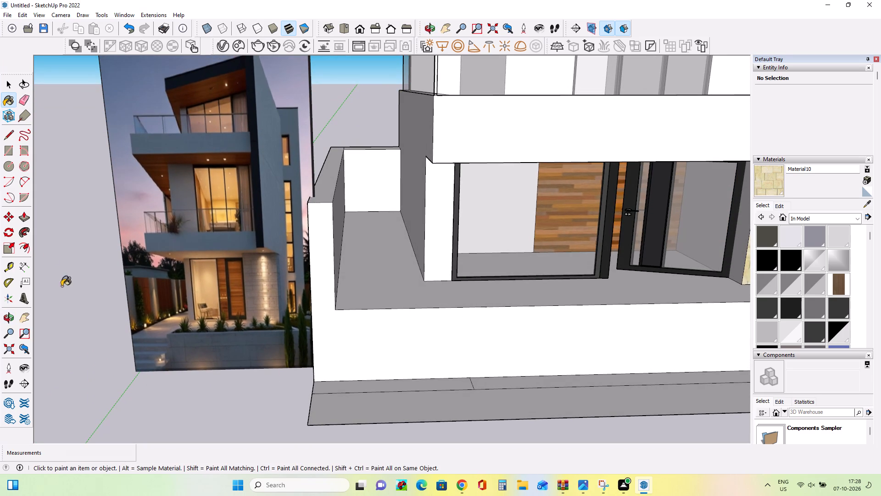
Draw a full-height rectangle about 4' 7" wide on the low front wall, near the corner with the side wall.
left_click(6, 152)
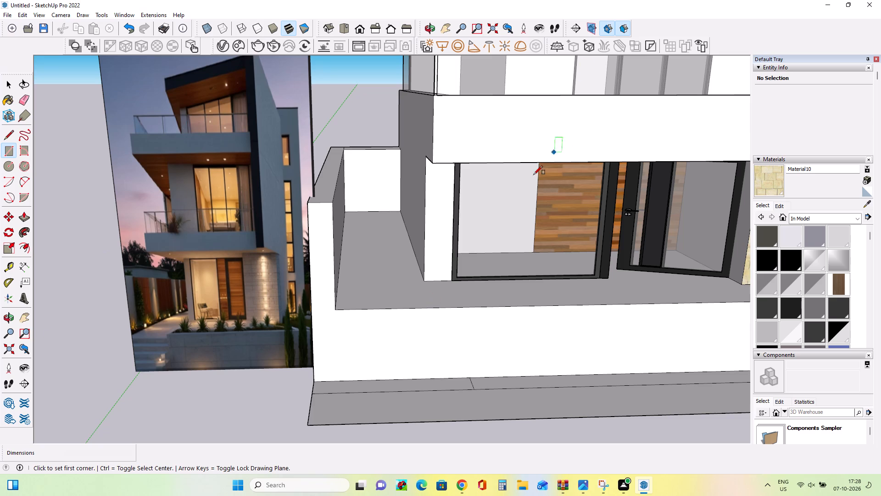
left_click(431, 310)
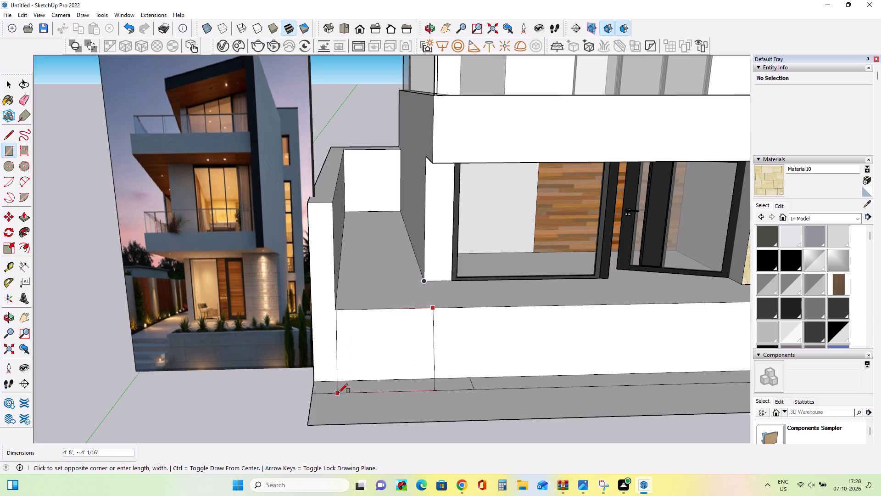
left_click(341, 382)
Divide the front-wall rectangle into four horizontal bands by drawing stacked rectangles about 9 13/16", 11 5/16" and 1' 1/4" high.
middle_click_drag(413, 327, 424, 349)
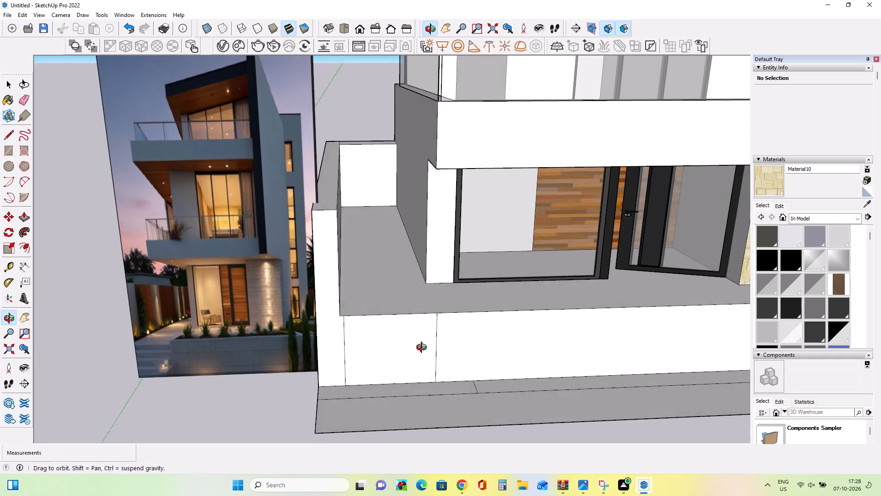
middle_click_drag(424, 349, 424, 351)
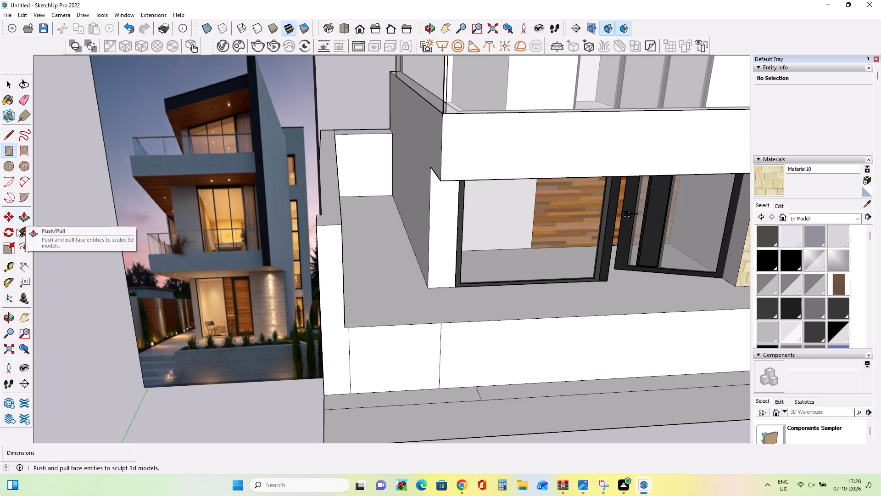
left_click(10, 149)
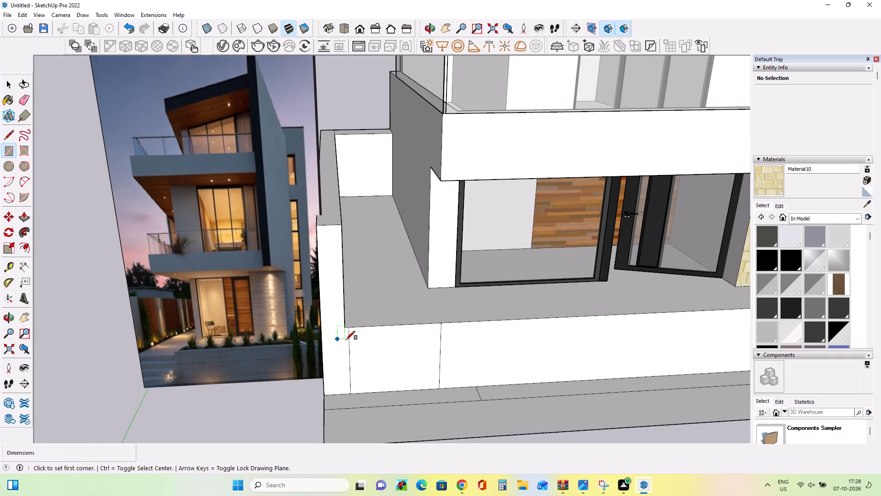
middle_click_drag(345, 346, 314, 368)
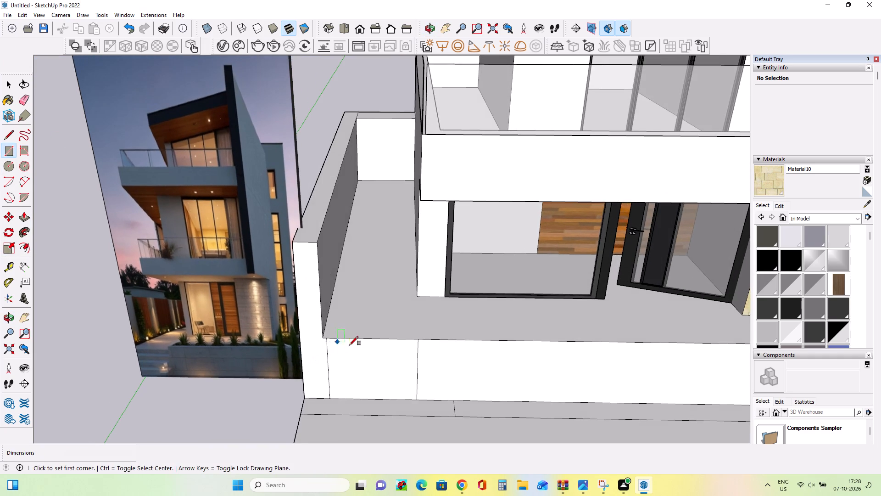
middle_click_drag(349, 345, 389, 339)
scroll(357, 355, "up", 3)
left_click(356, 335)
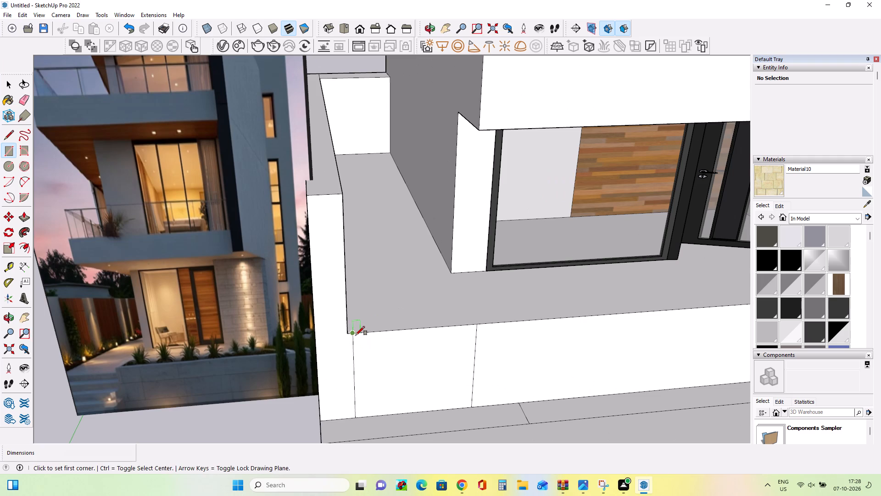
left_click(476, 343)
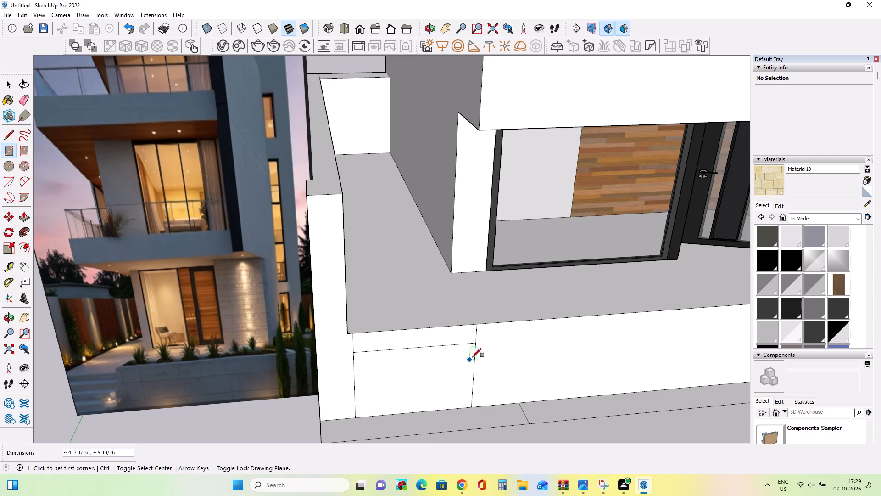
left_click(475, 344)
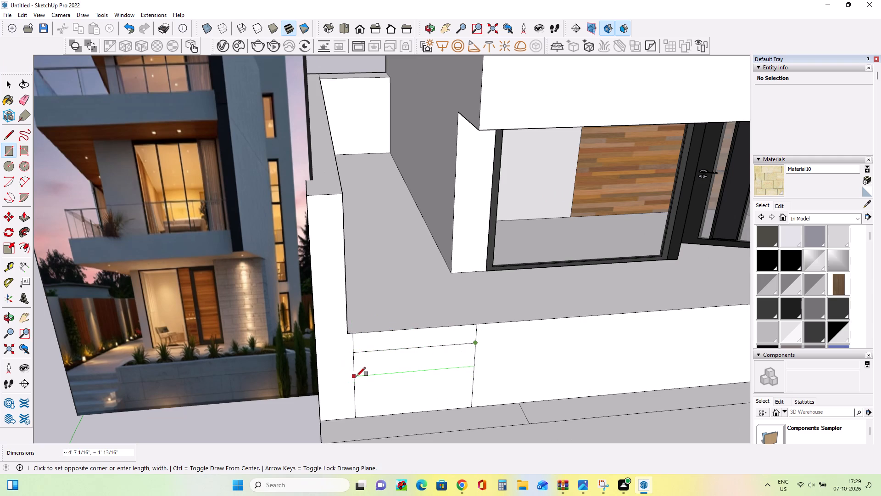
left_click(355, 374)
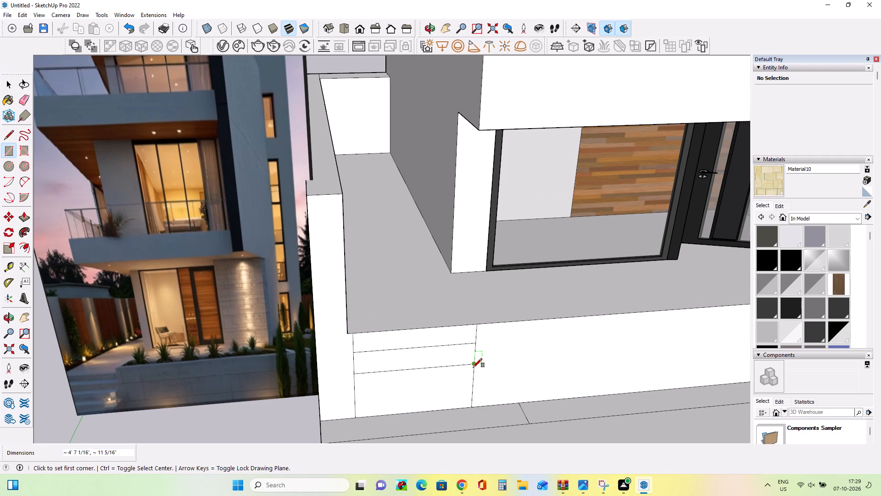
left_click(473, 367)
left_click(353, 397)
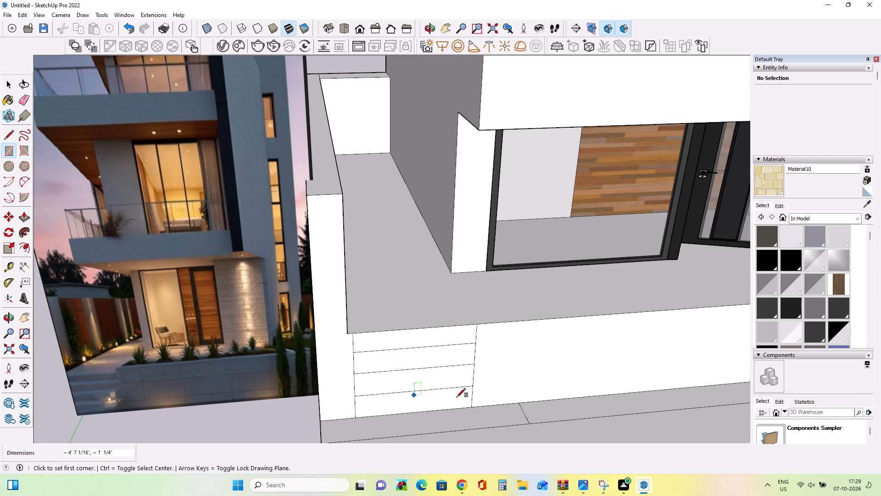
Push and pull the four bands to staggered depths, stepping outward toward the ground, to form the entrance stair.
left_click(26, 214)
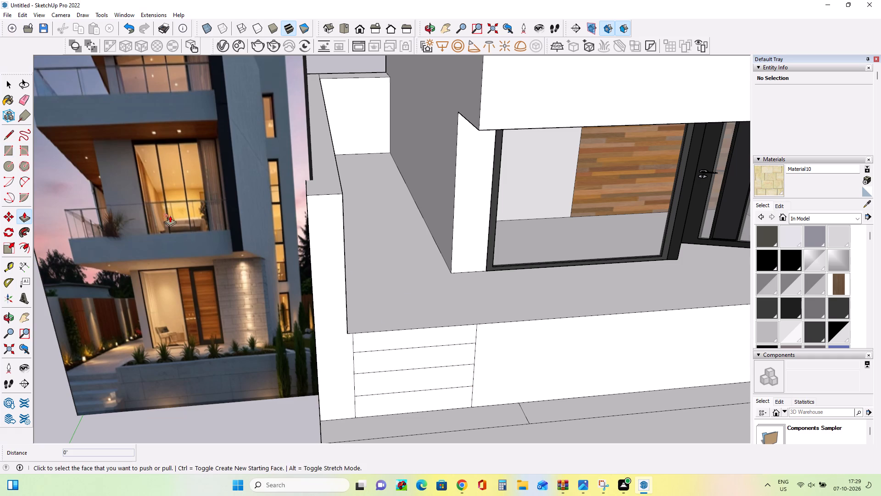
left_click(403, 339)
left_click(402, 328)
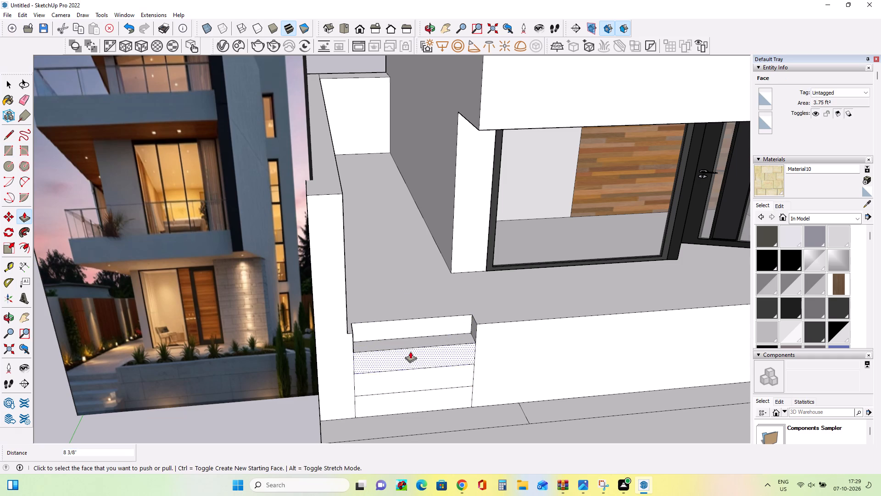
left_click(428, 403)
left_click(435, 427)
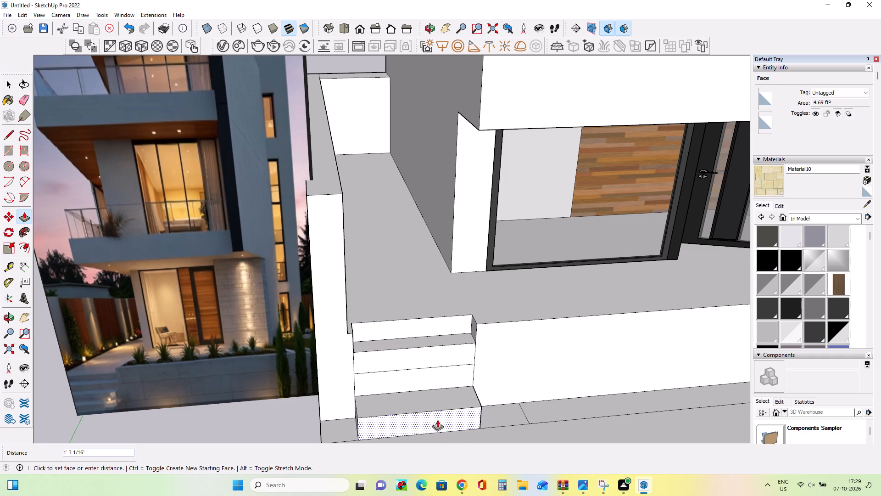
middle_click_drag(567, 381, 524, 381)
left_click(435, 373)
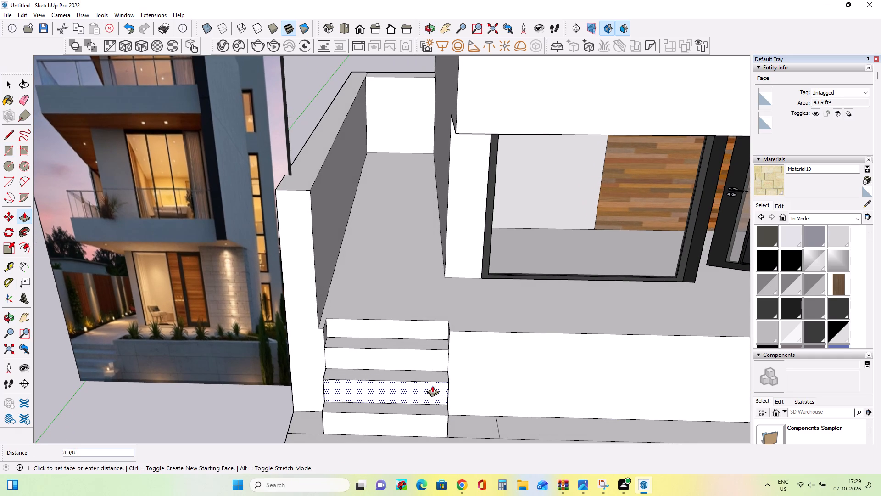
left_click(433, 388)
left_click(417, 358)
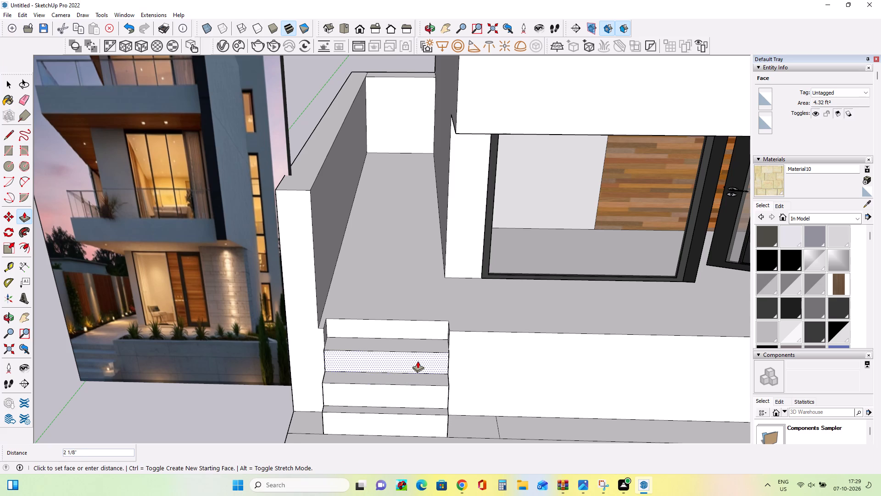
left_click(418, 363)
left_click(418, 330)
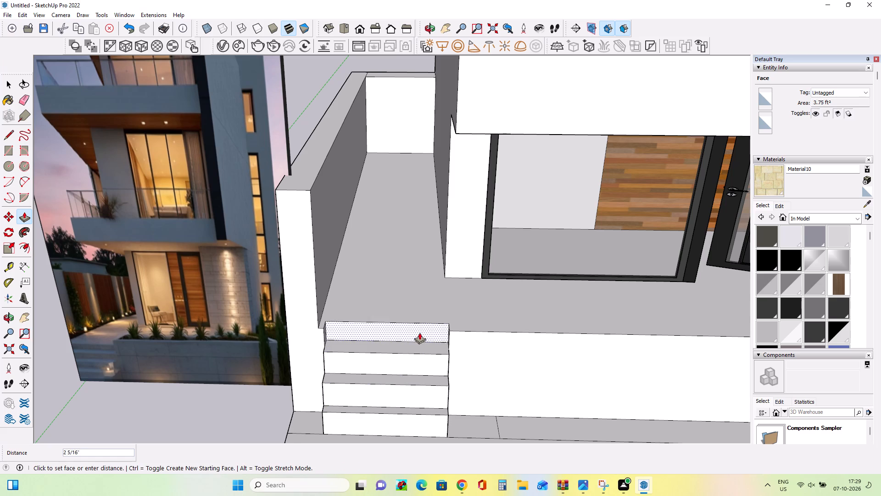
left_click(419, 335)
Pull the side wall's front end face forward until it is flush with the lowest stair riser.
middle_click_drag(485, 371, 512, 338)
scroll(506, 336, "down", 2)
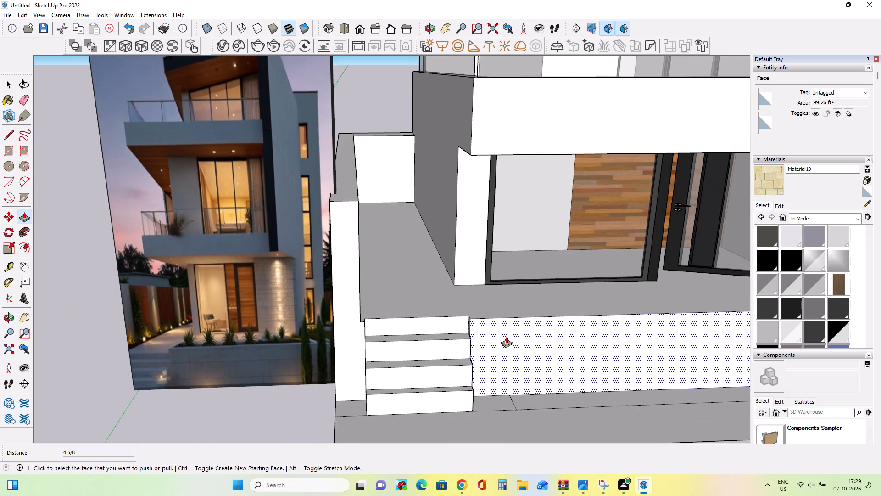
middle_click_drag(506, 337, 508, 371)
left_click(358, 362)
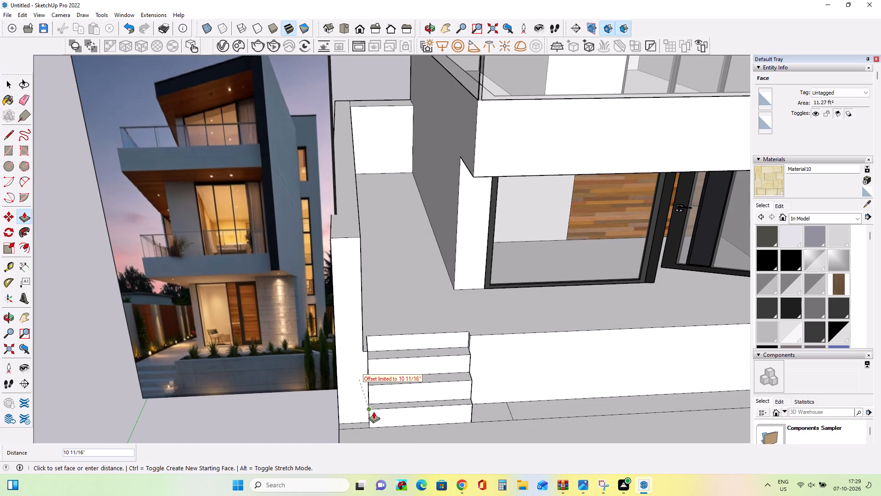
left_click(374, 417)
left_click(351, 400)
left_click(376, 419)
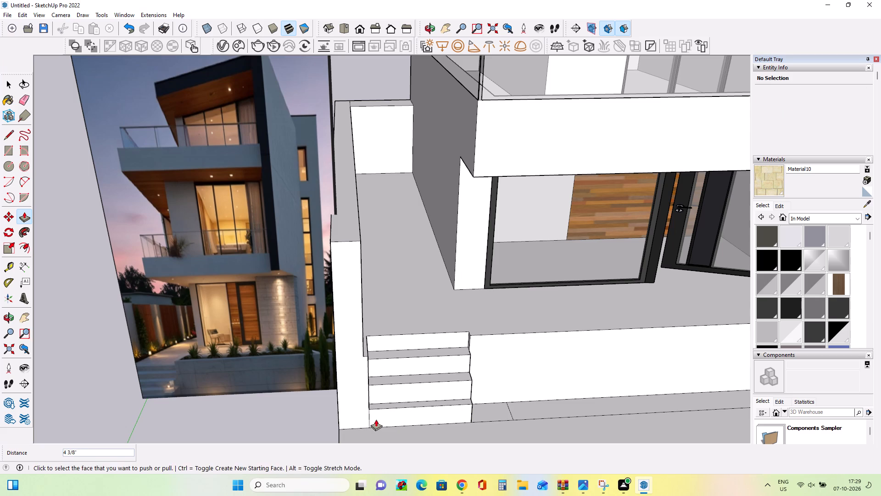
Push the three narrow side faces beside the upper steps about 2 5/16" into the side wall, widening the steps toward it.
middle_click_drag(441, 358, 368, 377)
middle_click_drag(353, 378, 369, 381)
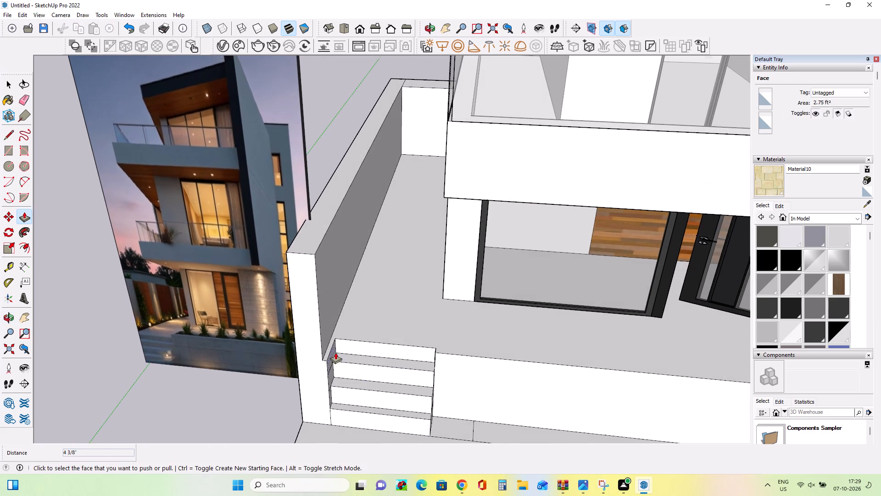
scroll(335, 352, "up", 4)
left_click(327, 352)
left_click(318, 350)
middle_click_drag(396, 390, 406, 380)
left_click(329, 396)
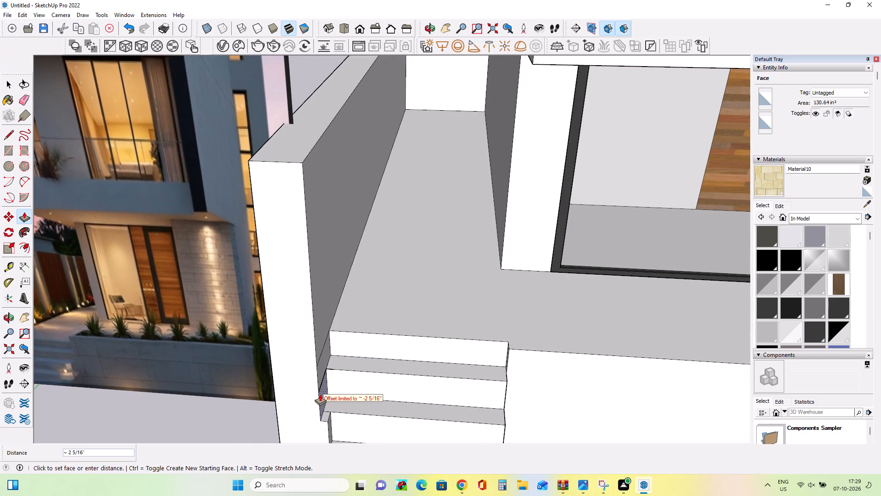
left_click(320, 394)
middle_click_drag(358, 369, 375, 326)
scroll(375, 326, "down", 8)
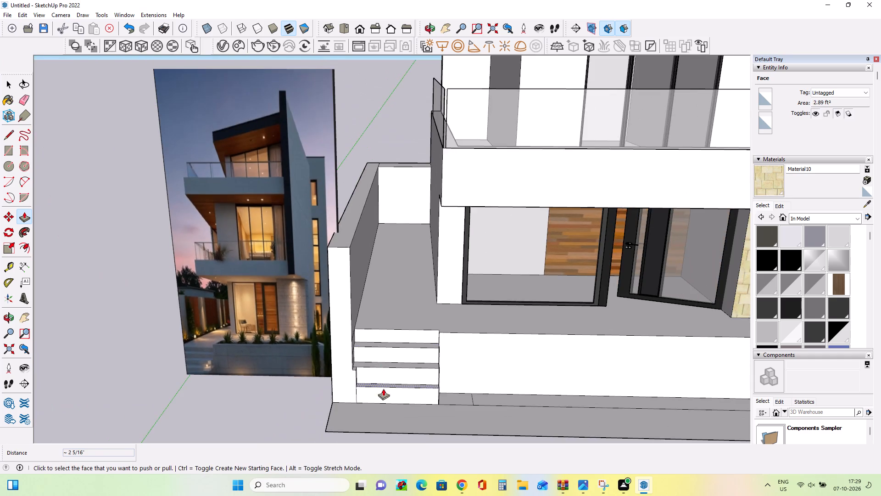
middle_click_drag(383, 389, 385, 408)
scroll(377, 400, "up", 5)
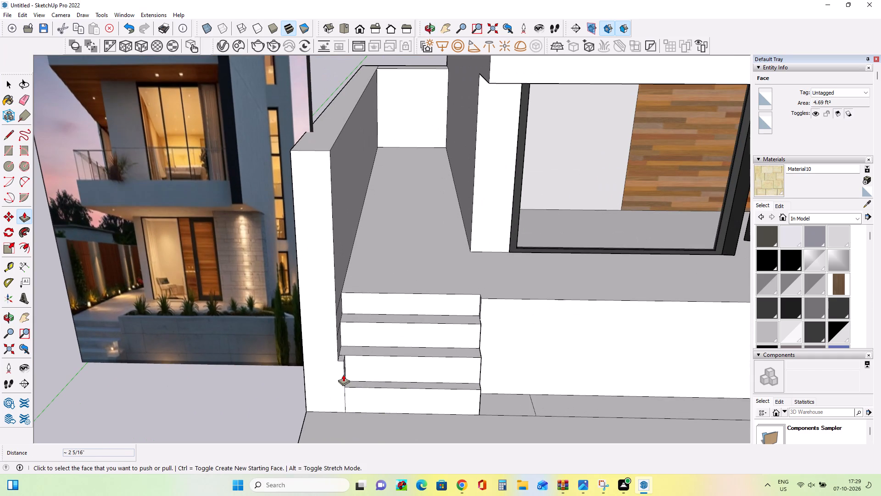
scroll(356, 373, "up", 4)
middle_click_drag(356, 373, 332, 383)
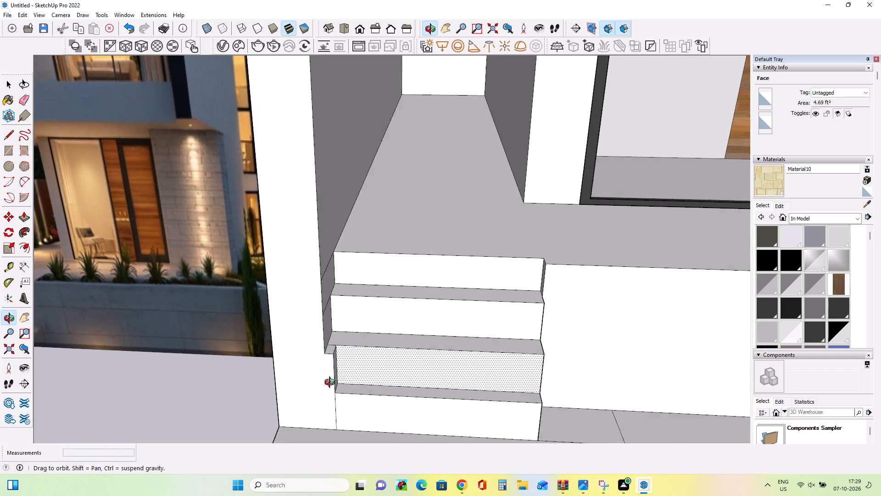
middle_click_drag(332, 383, 328, 385)
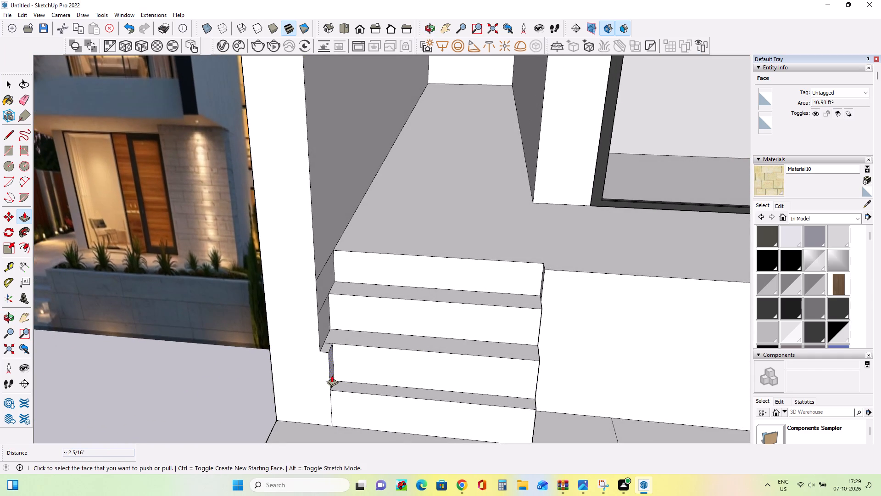
left_click(332, 375)
left_click(316, 371)
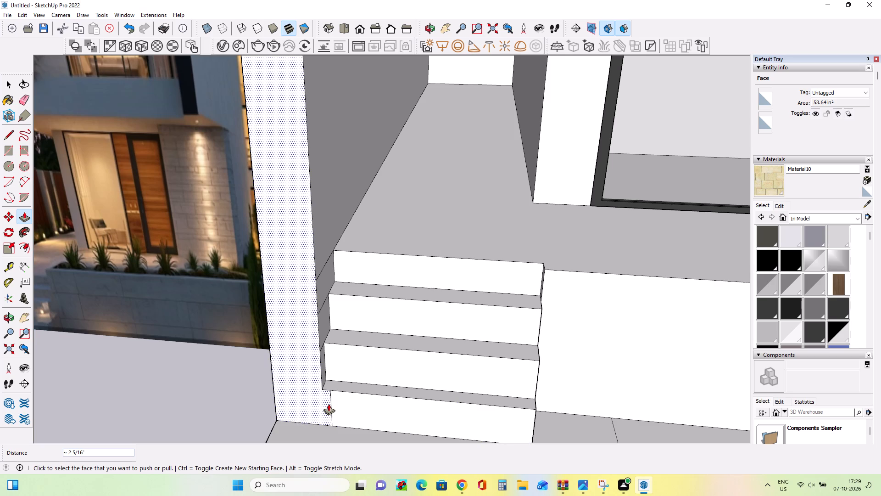
Lower the three stair treads from lowest to highest by about 3", 2 3/4" and 4 7/16" to even out the risers.
middle_click_drag(330, 400, 362, 392)
scroll(362, 383, "down", 9)
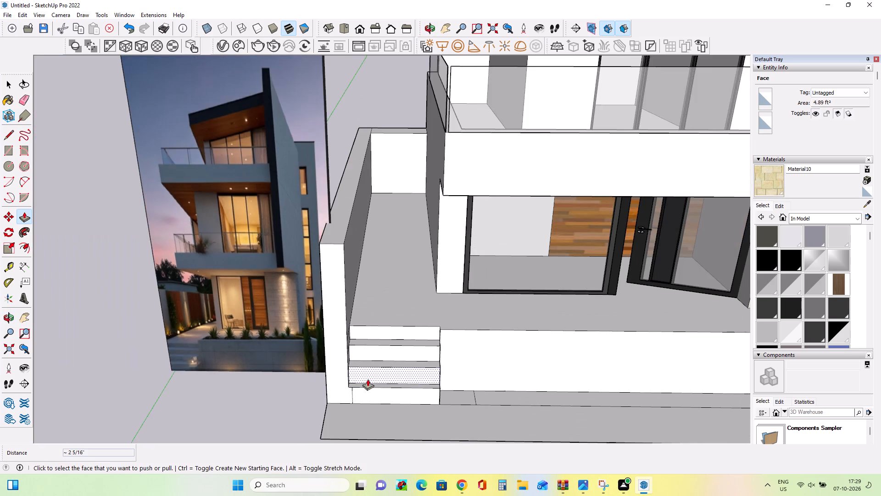
scroll(392, 366, "down", 3)
scroll(365, 400, "up", 6)
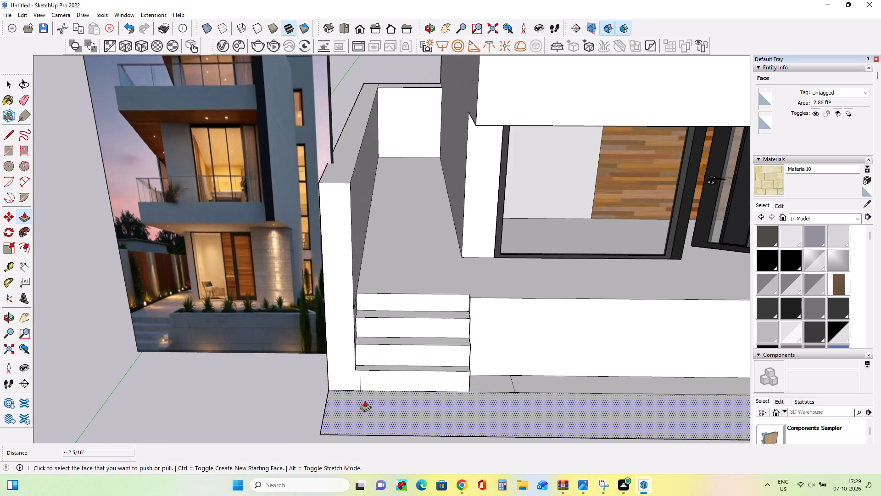
scroll(365, 400, "up", 2)
left_click(385, 354)
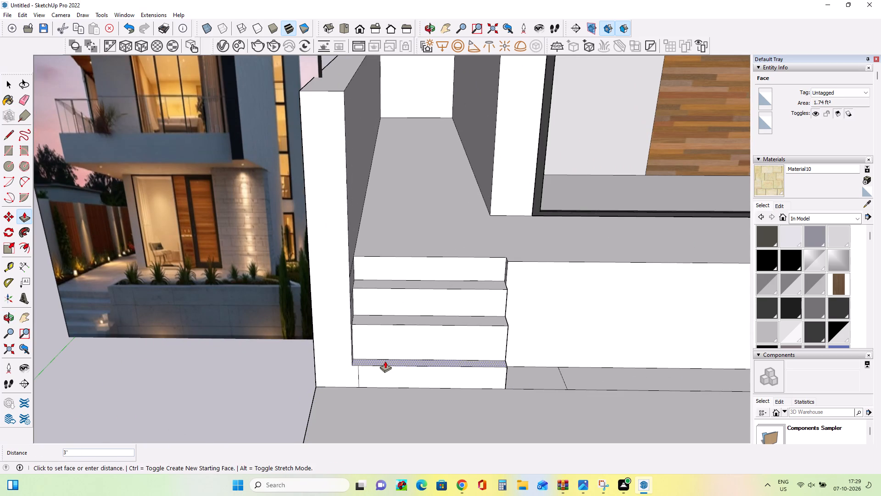
left_click(385, 361)
left_click(398, 321)
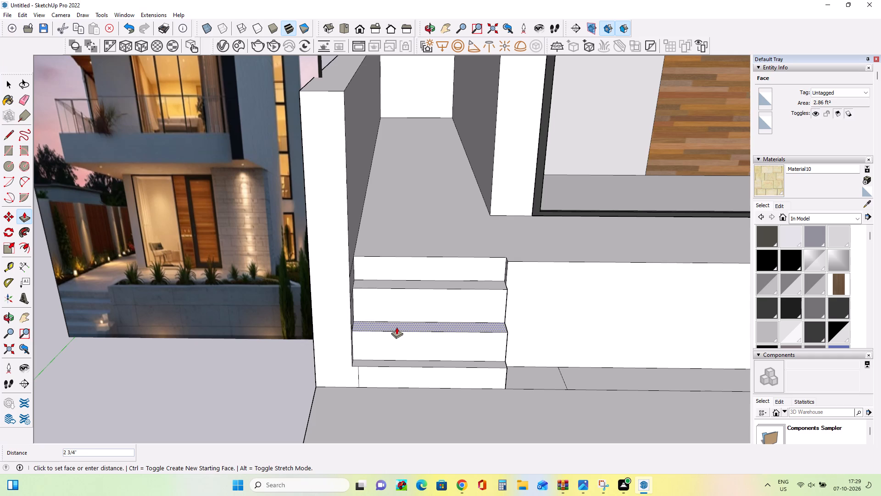
left_click(396, 327)
left_click(420, 286)
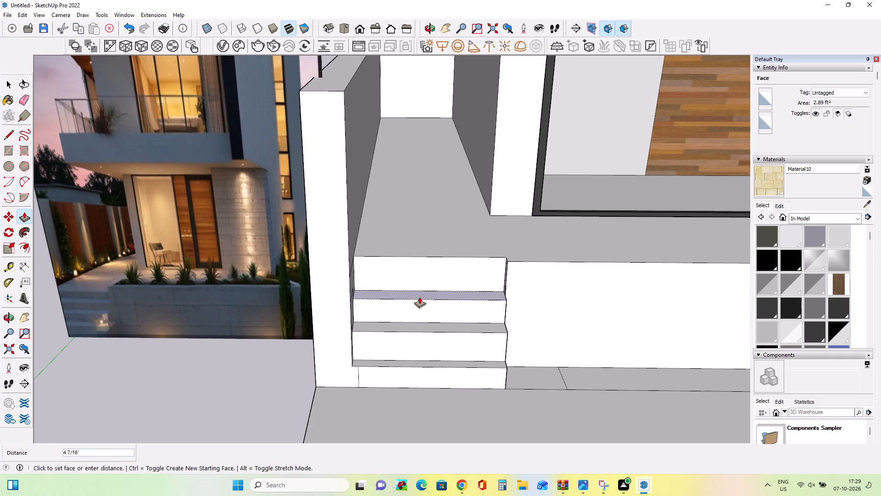
left_click(419, 297)
Pull the lowest stair riser forward about 6 1/4" and the side wall's front end forward about 8 1/16".
middle_click_drag(458, 337, 453, 352)
scroll(445, 306, "down", 9)
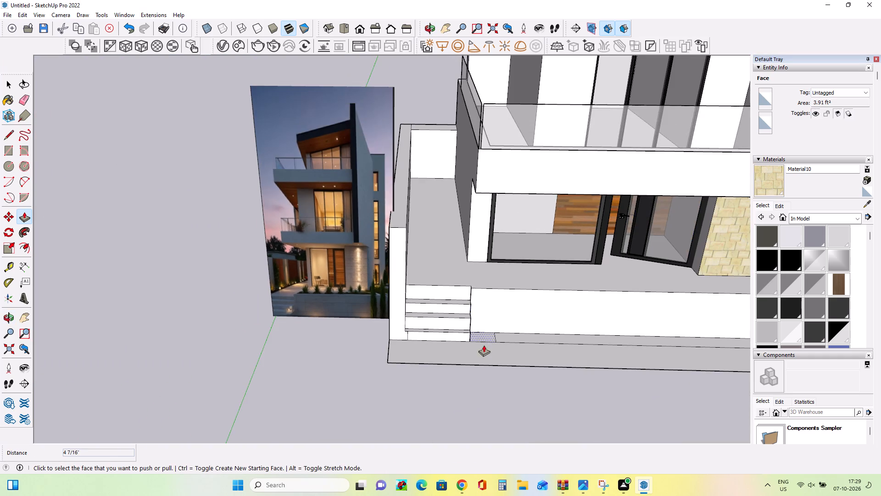
middle_click_drag(485, 346, 492, 316)
left_click(447, 327)
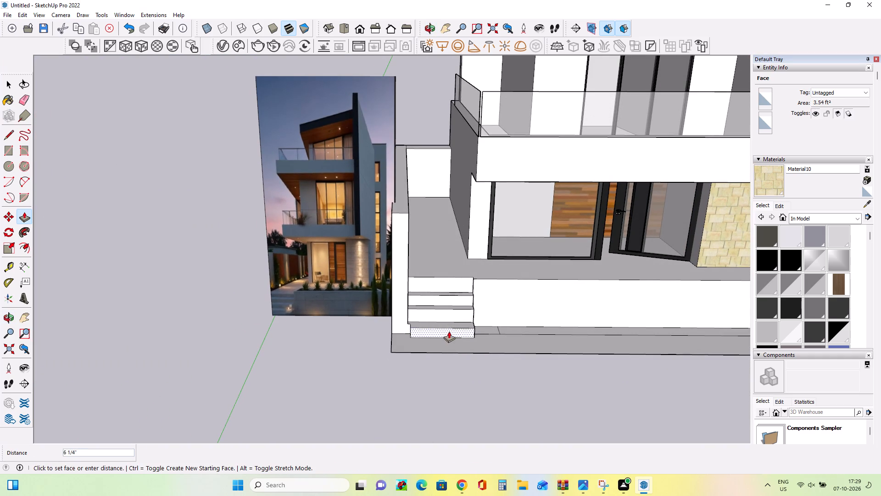
left_click(449, 333)
left_click(400, 329)
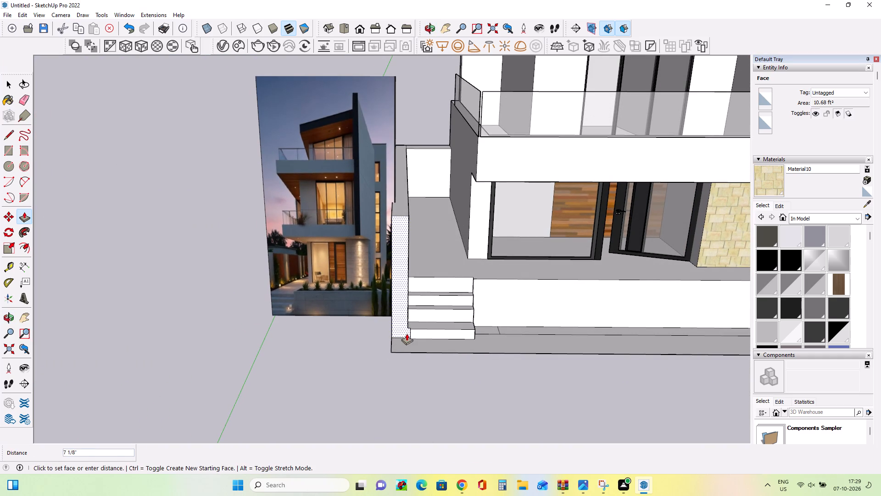
left_click(407, 333)
Pull the two middle stair risers forward, the lower about 5 1/4" and the upper about 5 13/16", to deepen the treads.
middle_click_drag(474, 318, 436, 330)
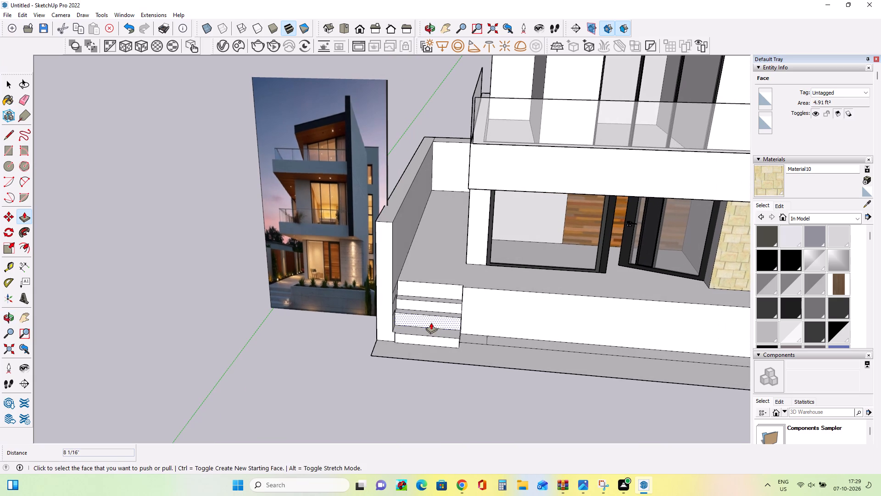
left_click(431, 320)
left_click(434, 324)
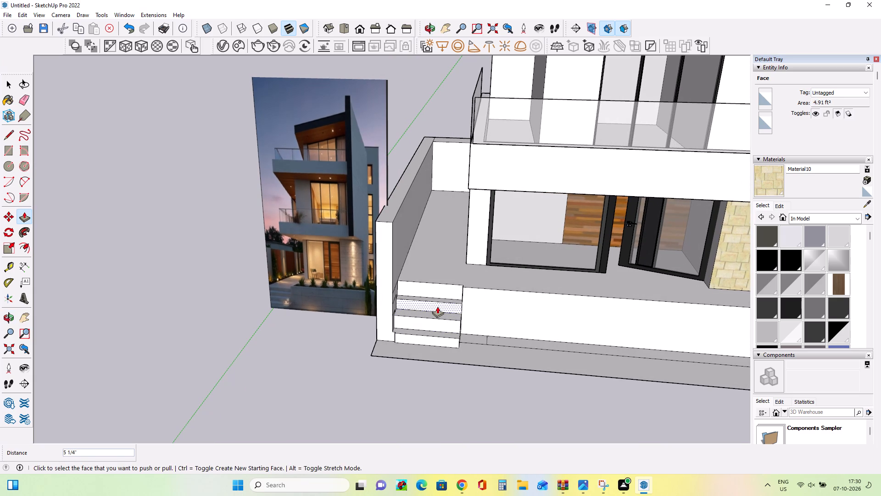
left_click(437, 306)
left_click(437, 310)
Pull the narrow ground strip along the front wall up 3' 9 5/8" to form a planter block level with the terrace.
middle_click_drag(456, 304, 469, 297)
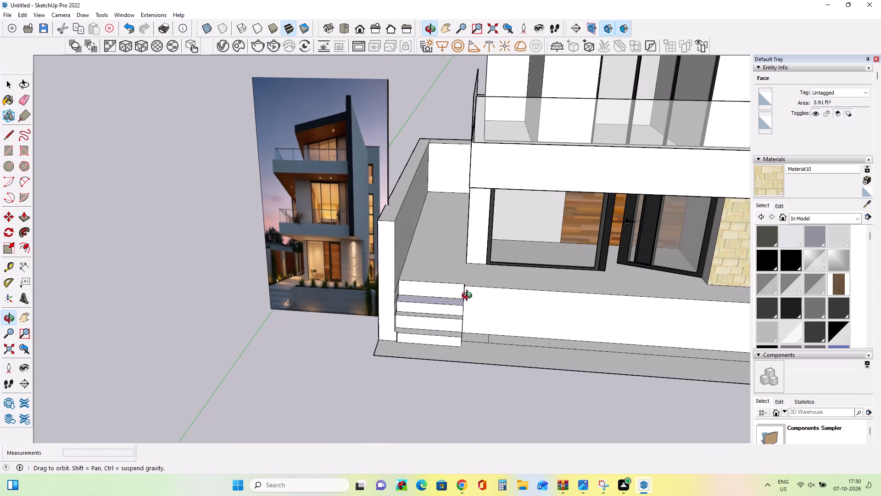
middle_click_drag(469, 297, 474, 291)
scroll(474, 291, "down", 6)
middle_click_drag(589, 324, 532, 303)
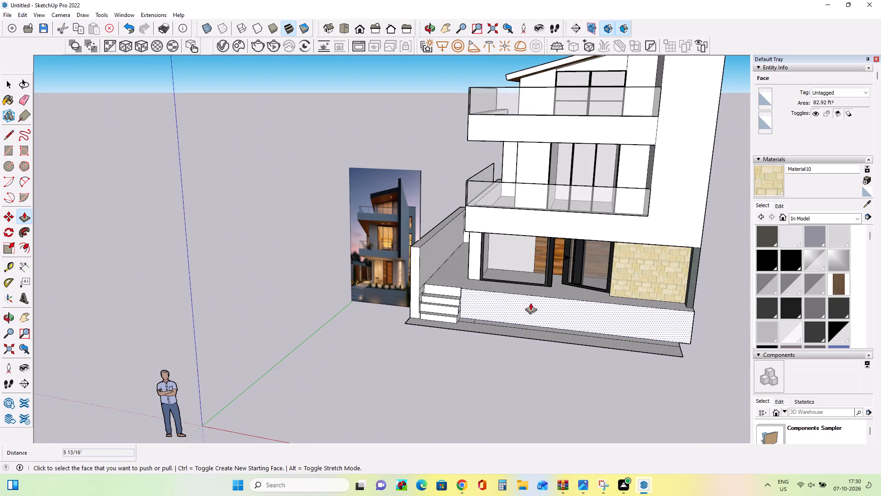
middle_click_drag(494, 321, 501, 343)
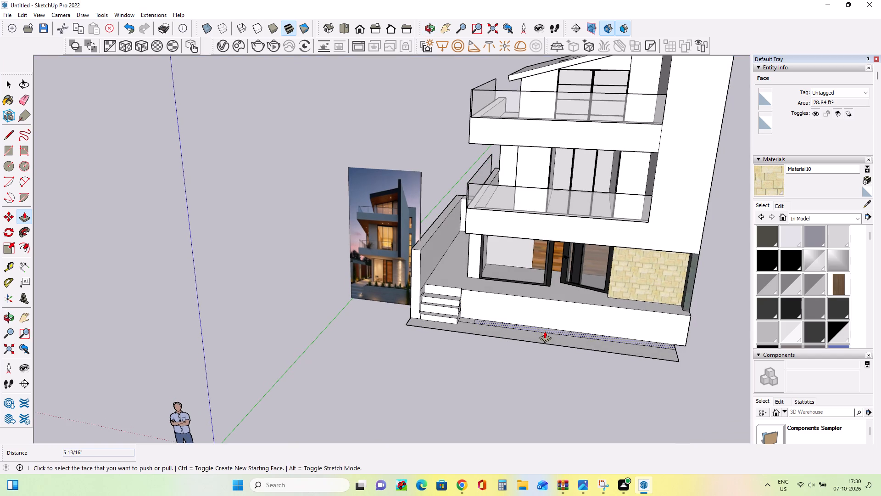
left_click(545, 331)
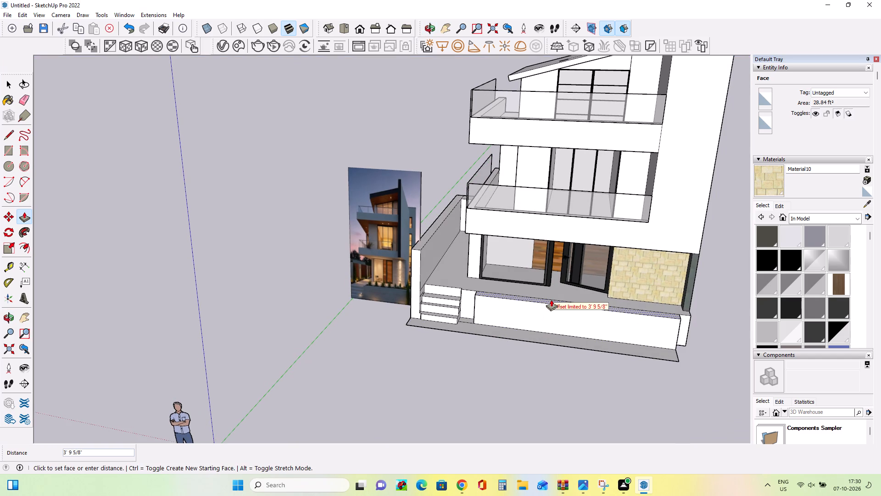
left_click(551, 299)
Extend the planter block's outer end about 1' 2 5/16" toward the house's side wall and its inner end about 1' 11 1/4" to the stairs.
middle_click_drag(611, 335, 364, 308)
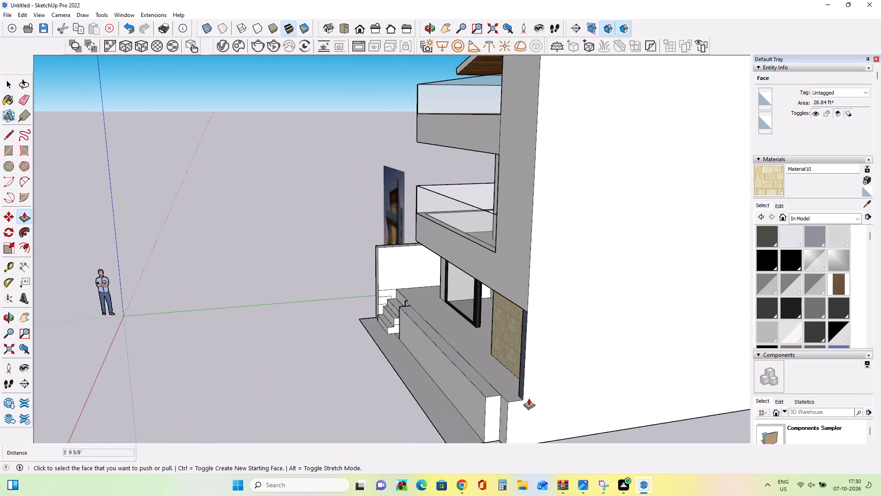
left_click(499, 418)
left_click(511, 419)
middle_click_drag(401, 366, 506, 402)
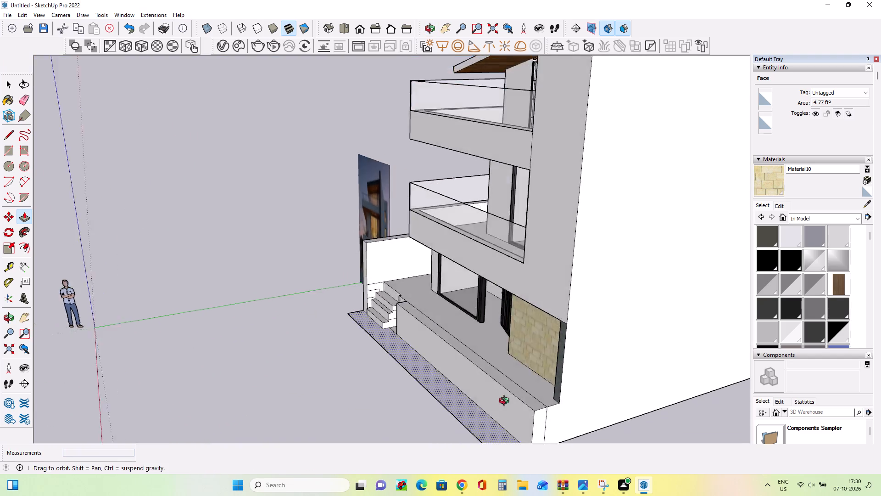
middle_click_drag(506, 402, 673, 390)
scroll(367, 322, "up", 3)
scroll(407, 319, "up", 1)
middle_click_drag(415, 319, 518, 322)
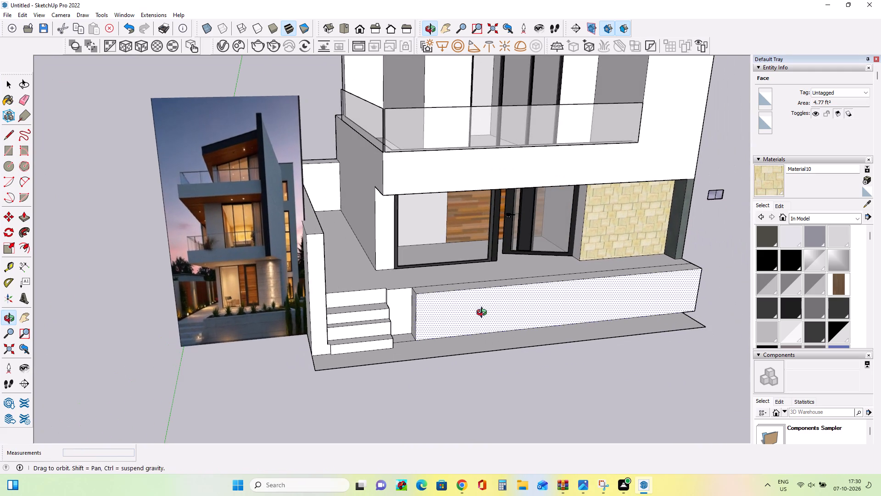
scroll(238, 327, "up", 6)
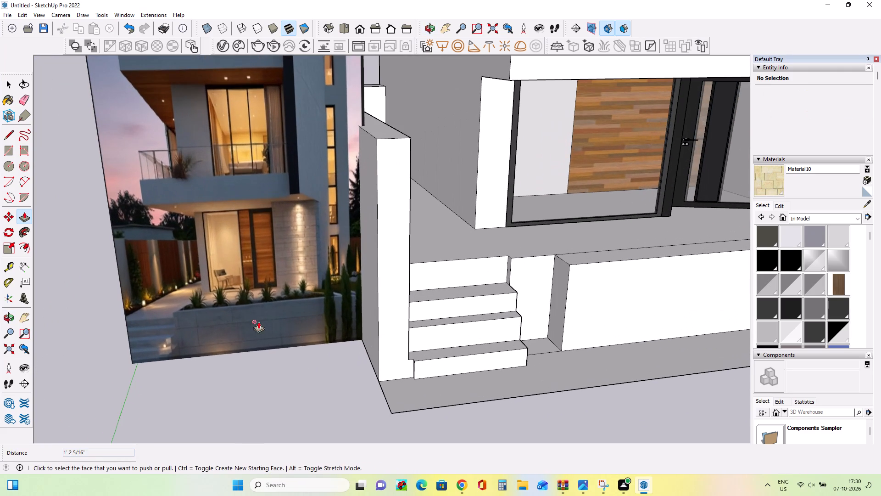
left_click(562, 322)
left_click(519, 335)
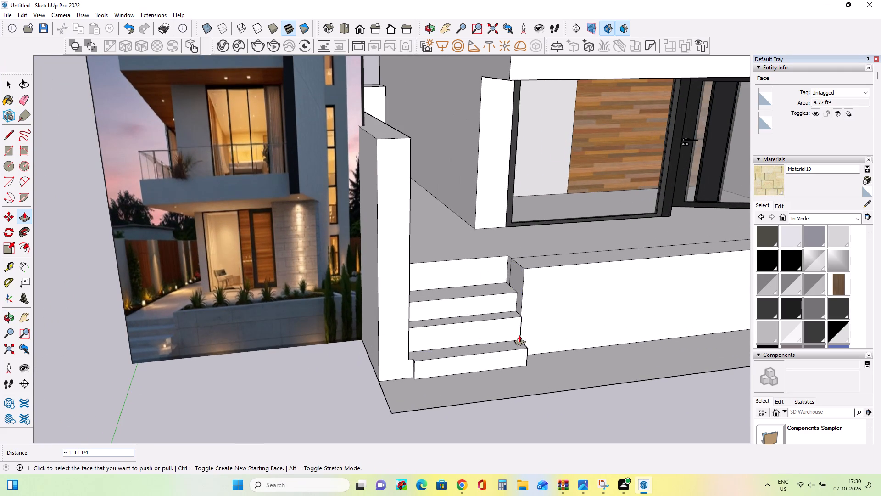
Pull the planter block's long front face forward to make the block deeper beside the stairs.
middle_click_drag(571, 275, 516, 310)
scroll(497, 299, "up", 4)
scroll(507, 287, "down", 8)
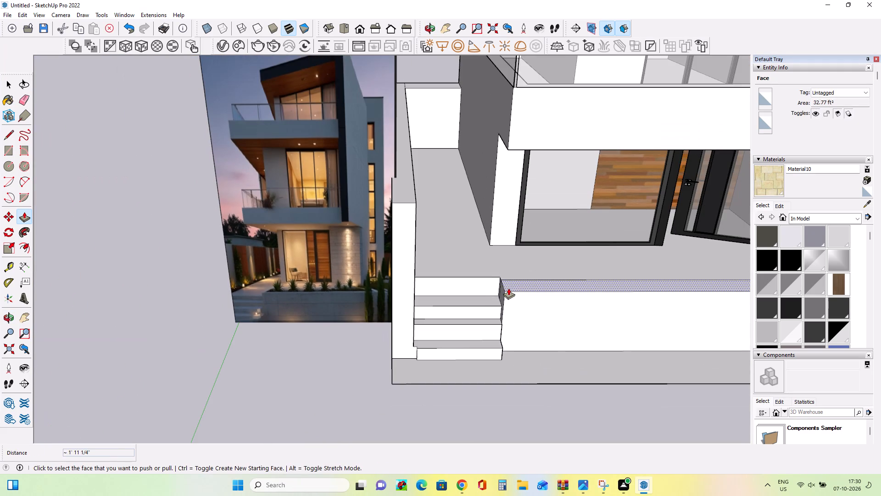
scroll(285, 299, "up", 7)
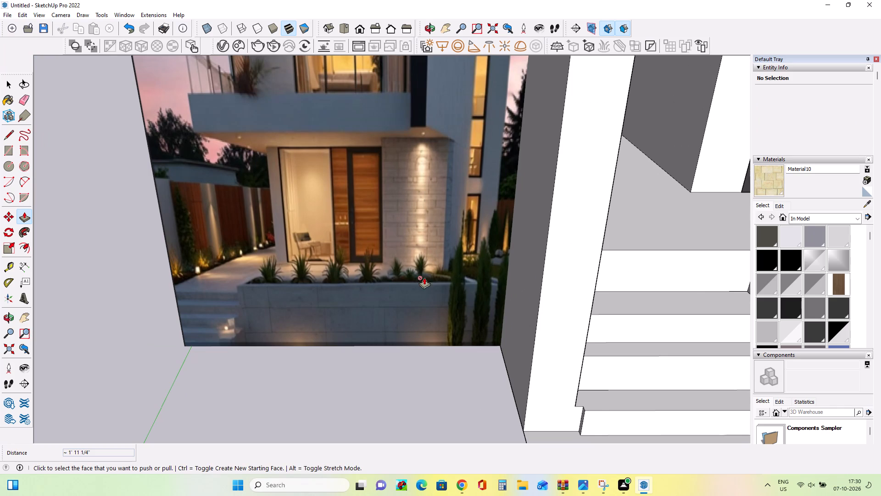
middle_click_drag(424, 277, 362, 331)
scroll(340, 314, "down", 11)
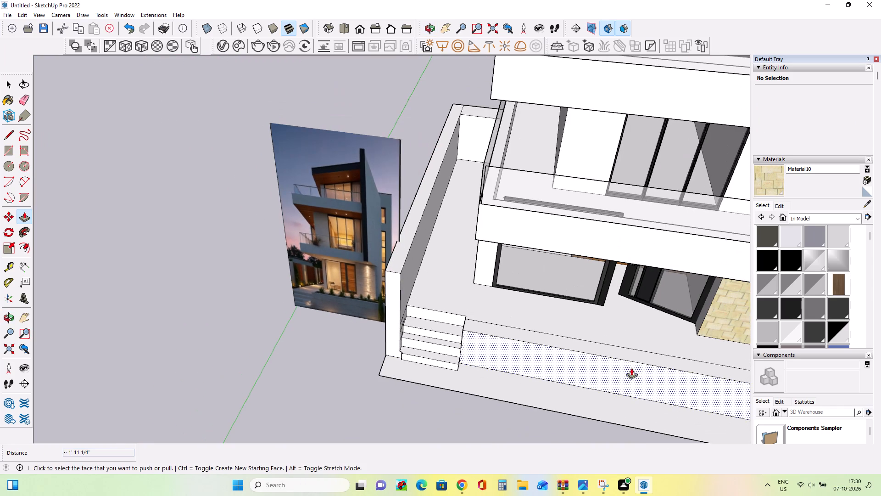
left_click(614, 369)
left_click(600, 377)
left_click(595, 374)
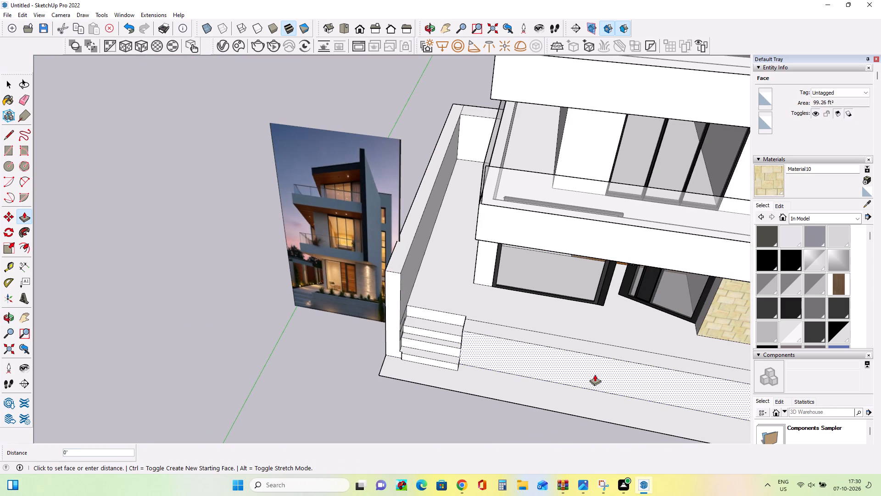
left_click(590, 395)
Offset the planter block's top face inward to outline a narrow, even rim.
middle_click_drag(453, 348, 540, 375)
left_click(21, 322)
left_click_drag(362, 313, 152, 310)
left_click_drag(568, 304, 523, 315)
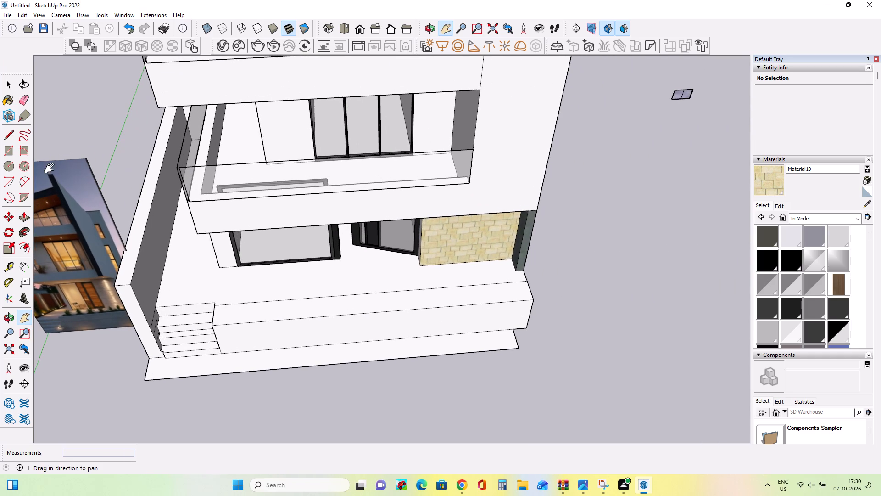
left_click(4, 148)
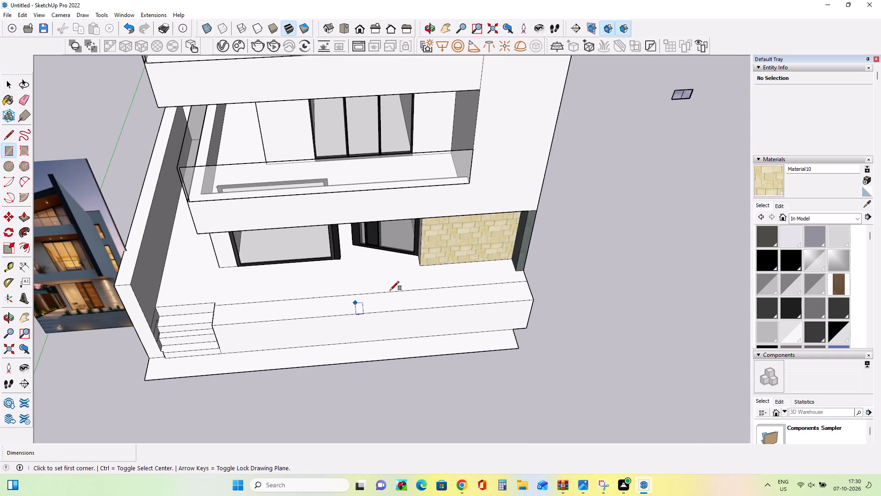
middle_click_drag(396, 301, 402, 327)
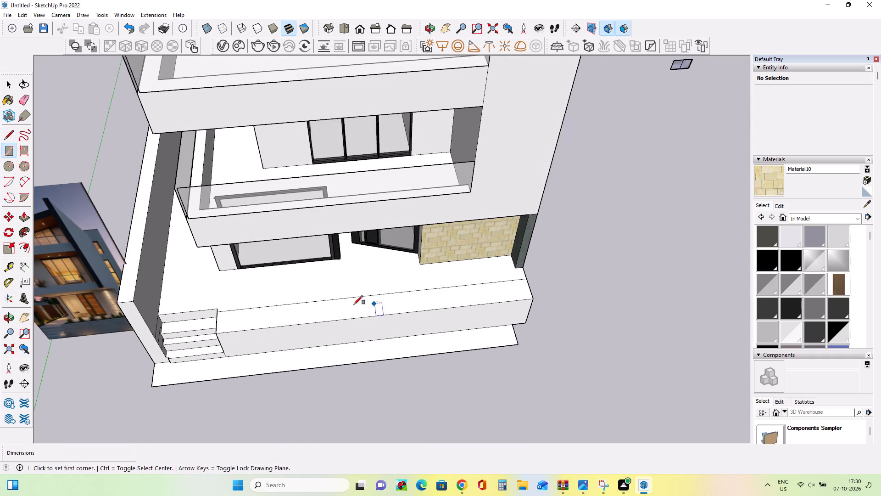
left_click(27, 248)
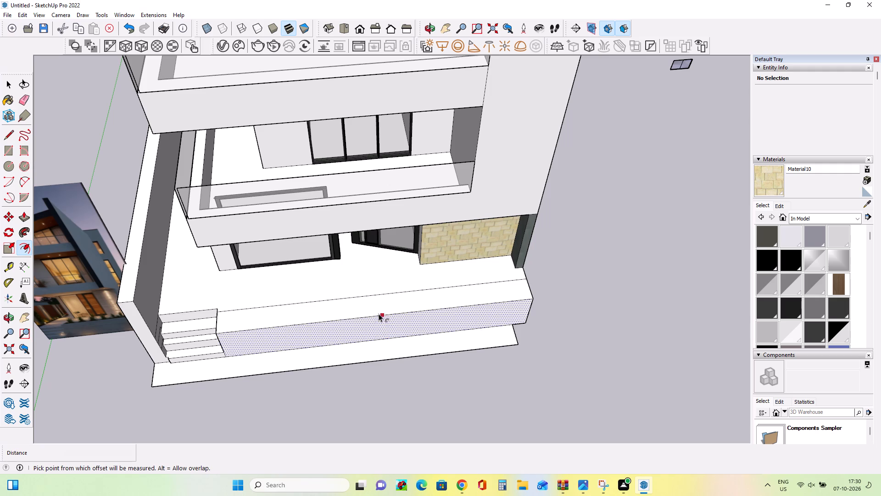
left_click(368, 305)
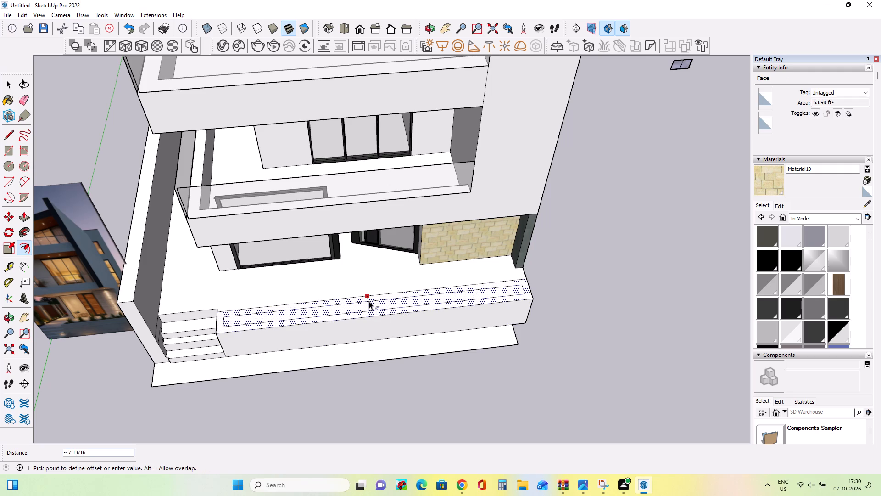
left_click(369, 299)
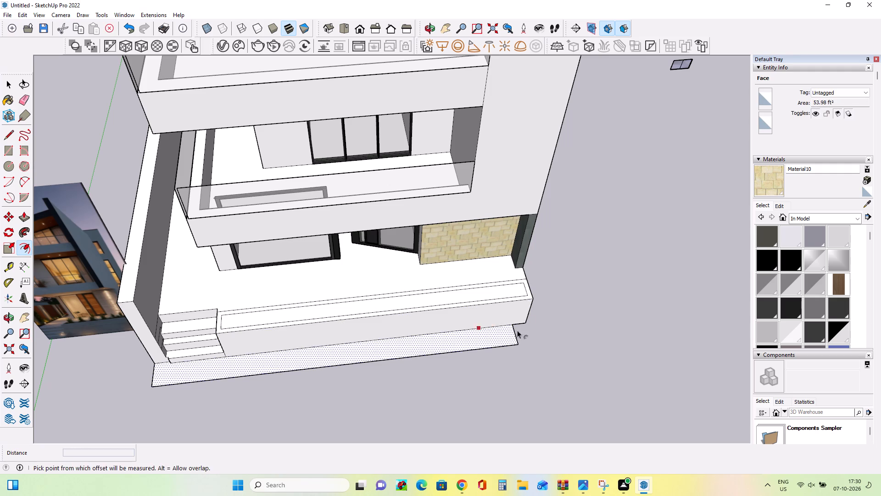
Push the planter's inner top face down about 2' 6 1/4" to hollow out the planting trough.
left_click(26, 216)
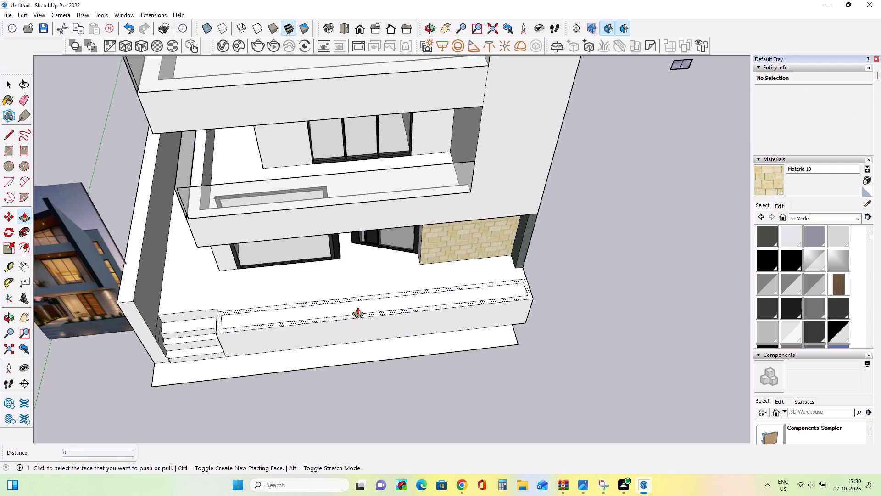
left_click(357, 307)
left_click(362, 323)
Close the house's open underside with a corner-to-corner rectangle of about 30' 10 1/4" by 28' 7/8".
middle_click_drag(604, 368, 580, 329)
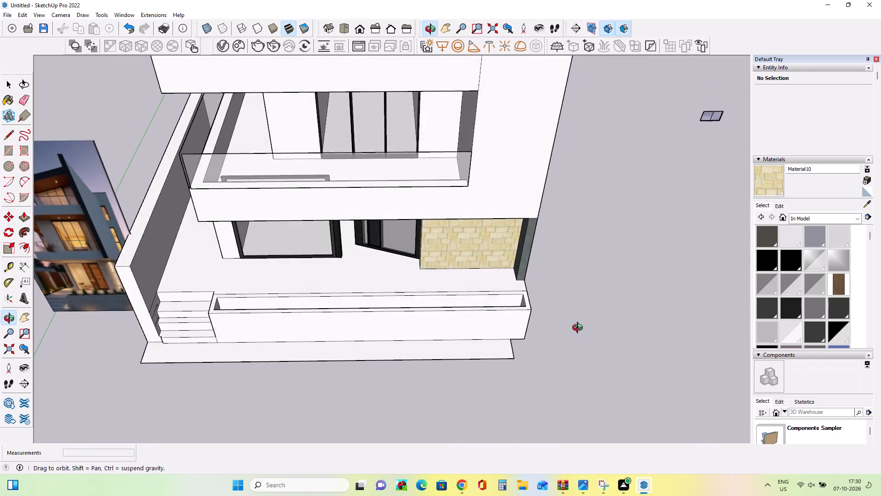
middle_click_drag(580, 329, 609, 304)
scroll(609, 304, "down", 6)
middle_click_drag(610, 300, 461, 255)
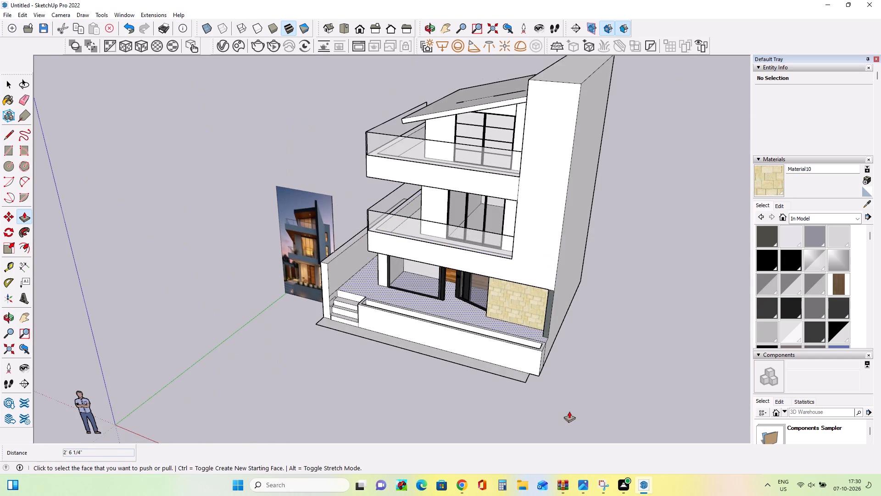
scroll(569, 411, "up", 1)
middle_click_drag(569, 410, 510, 333)
scroll(502, 369, "up", 4)
middle_click_drag(527, 361, 513, 232)
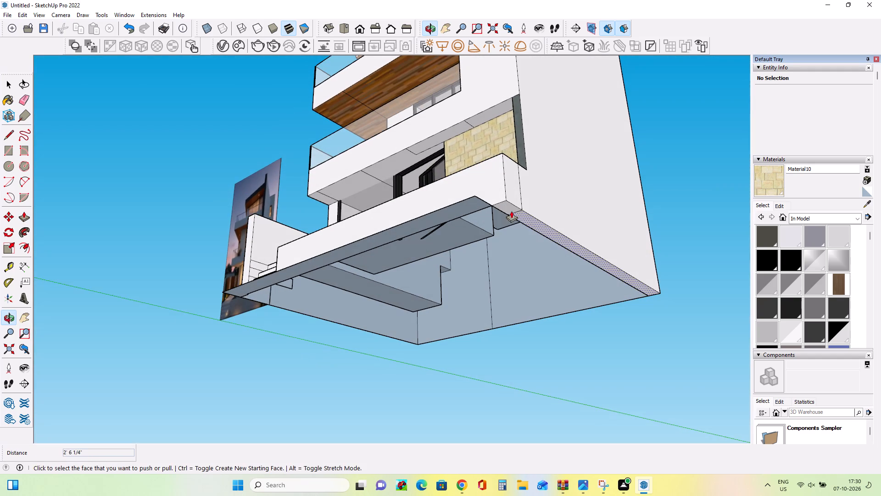
left_click(8, 154)
left_click(417, 347)
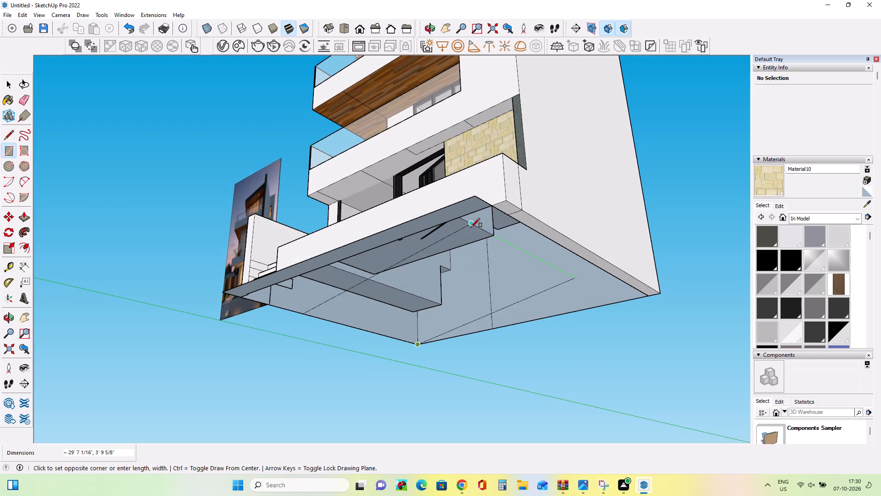
left_click(495, 204)
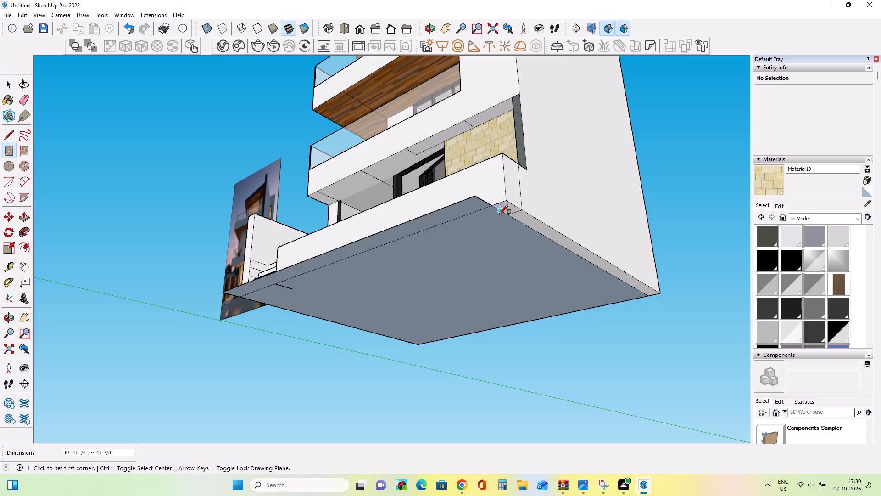
Extend the house's underside with a narrow rectangle of about 30' 1" by 1' 2 5/16" along its side edge.
left_click(648, 296)
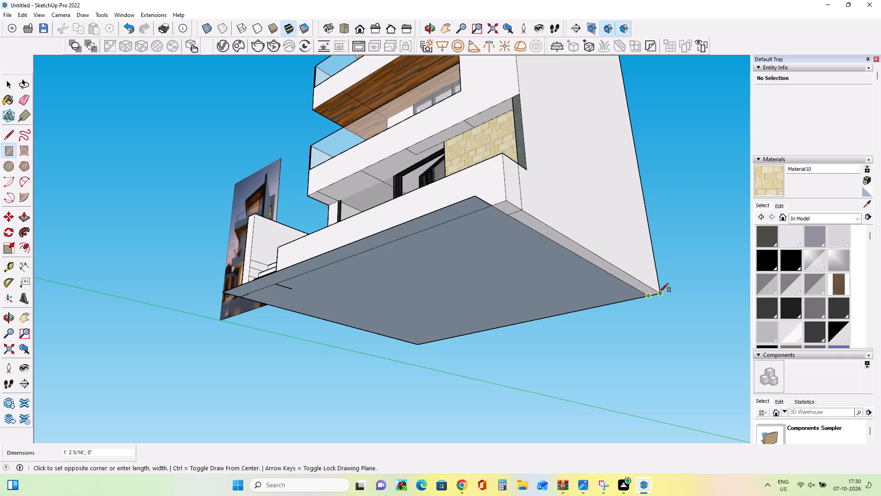
left_click(660, 292)
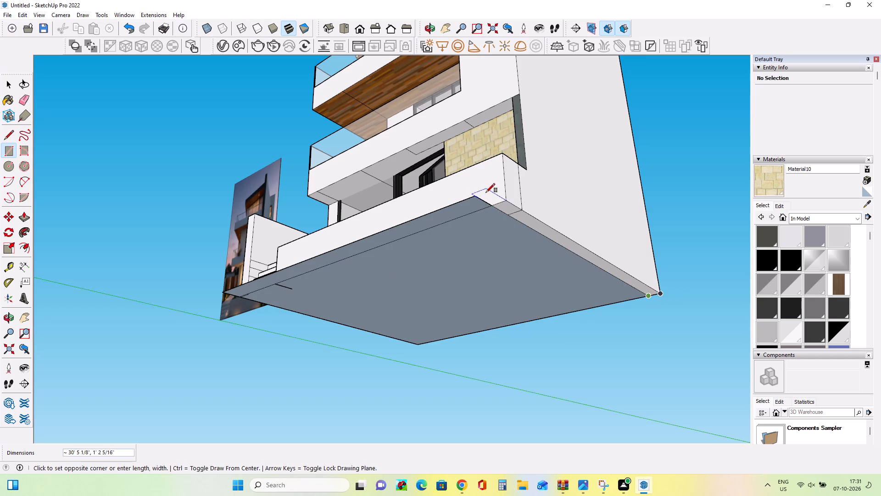
left_click(476, 196)
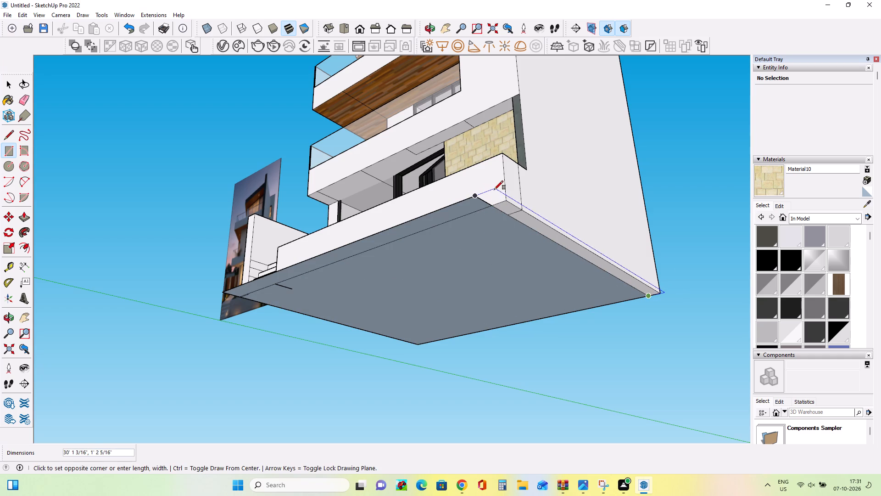
left_click(493, 192)
Erase the edge dividing the base strip at the front corner beside the planter's far end.
middle_click_drag(519, 315, 630, 427)
middle_click_drag(461, 346, 503, 425)
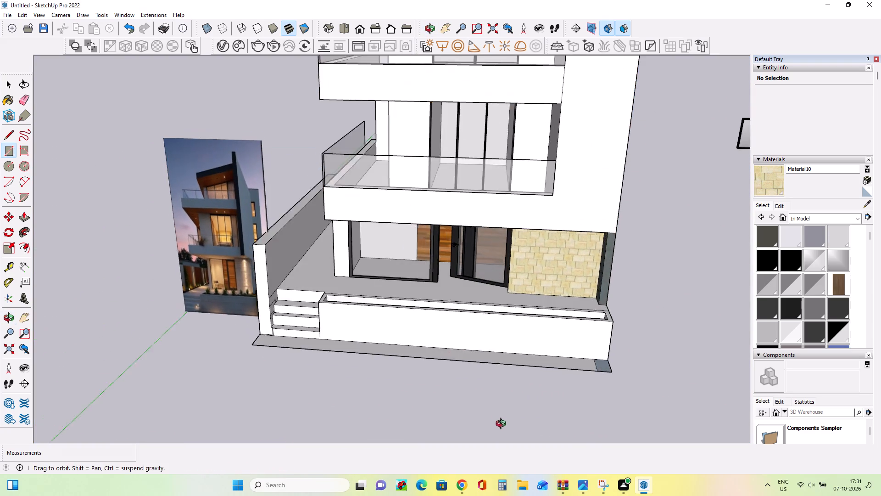
middle_click_drag(503, 425, 525, 436)
scroll(576, 348, "up", 1)
left_click(25, 95)
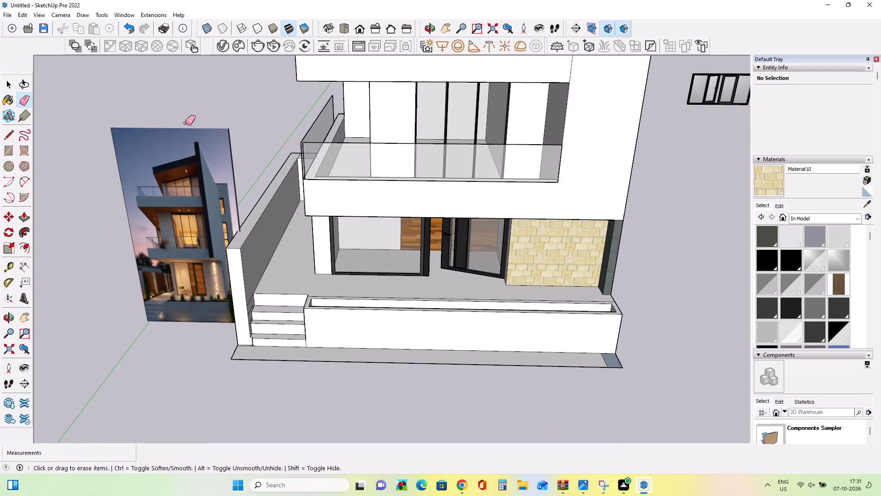
left_click(605, 362)
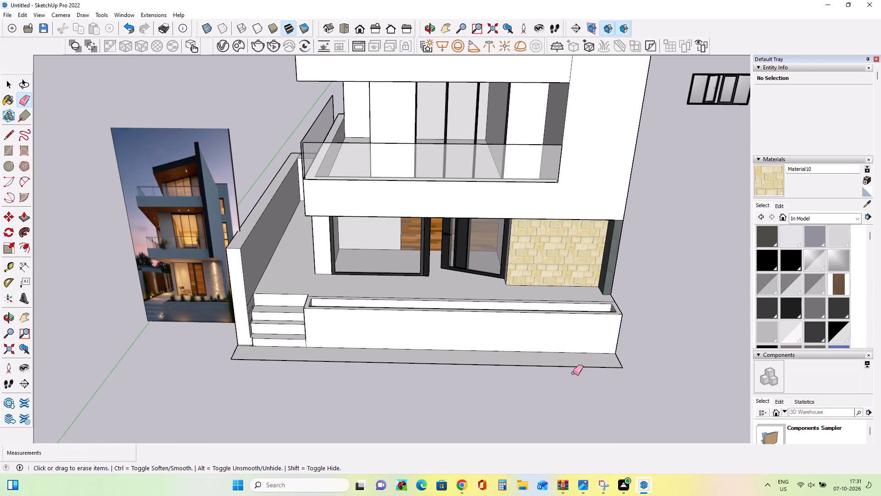
Switch the materials library to the Asphalt and Concrete collection.
middle_click_drag(256, 376, 307, 394)
scroll(206, 362, "up", 3)
middle_click_drag(195, 359, 140, 354)
scroll(173, 310, "up", 9)
scroll(177, 307, "down", 7)
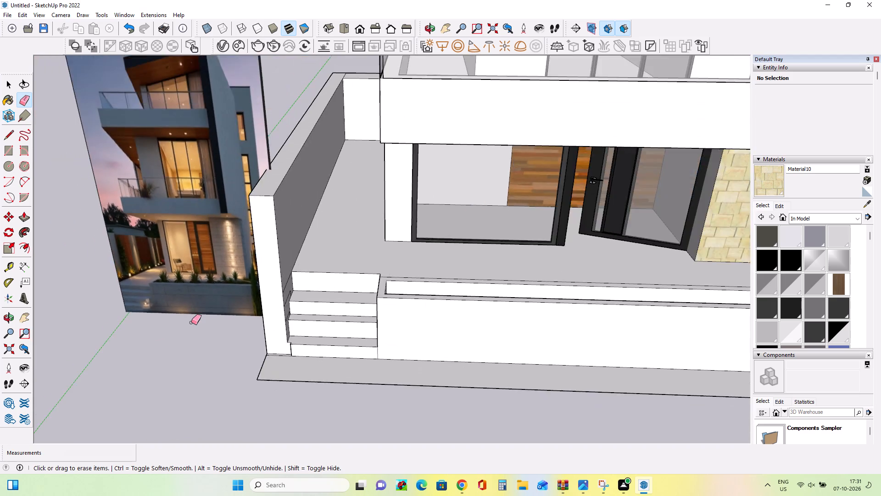
scroll(191, 322, "down", 4)
left_click(796, 218)
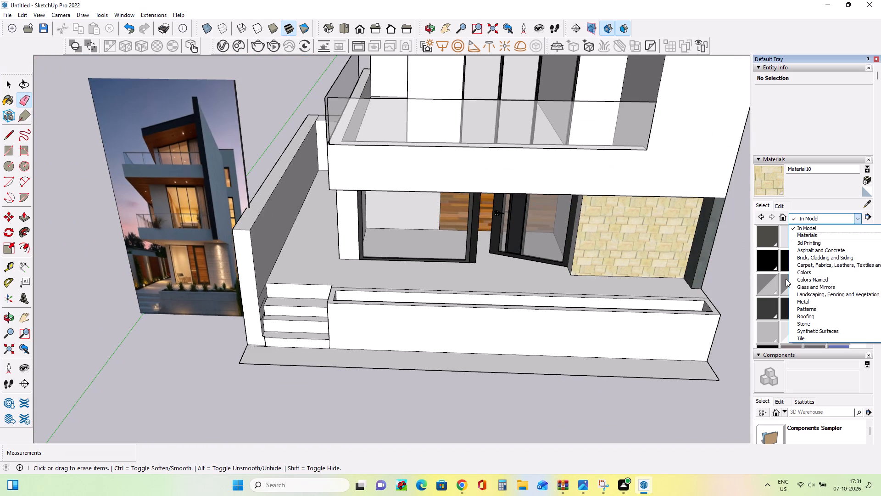
left_click(831, 250)
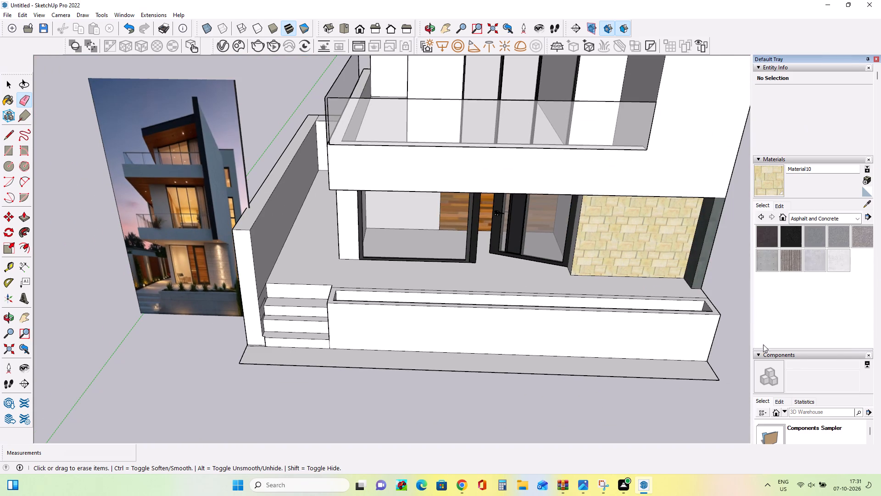
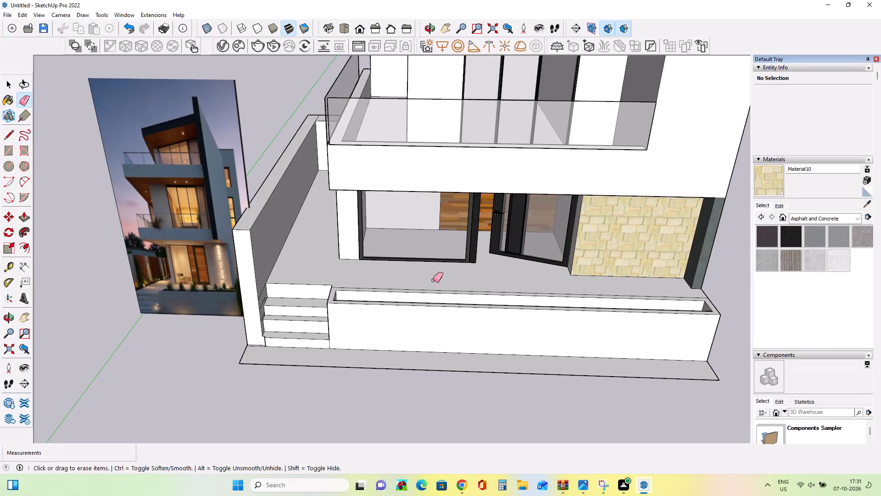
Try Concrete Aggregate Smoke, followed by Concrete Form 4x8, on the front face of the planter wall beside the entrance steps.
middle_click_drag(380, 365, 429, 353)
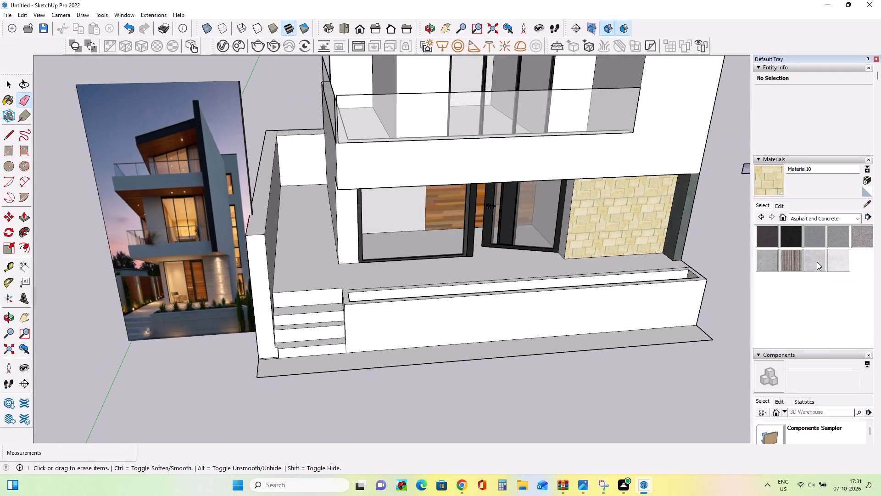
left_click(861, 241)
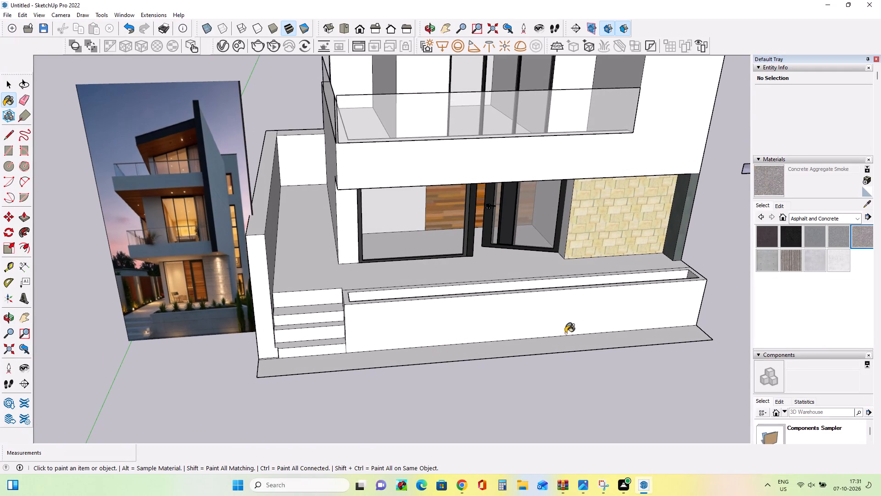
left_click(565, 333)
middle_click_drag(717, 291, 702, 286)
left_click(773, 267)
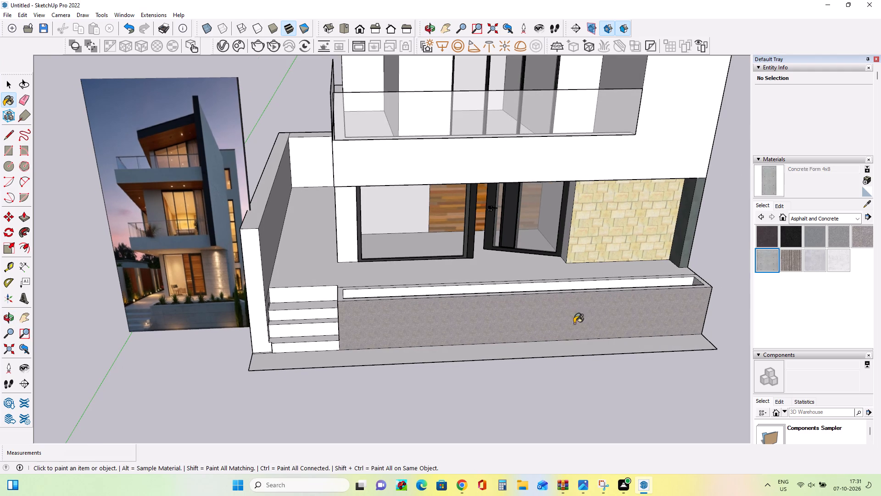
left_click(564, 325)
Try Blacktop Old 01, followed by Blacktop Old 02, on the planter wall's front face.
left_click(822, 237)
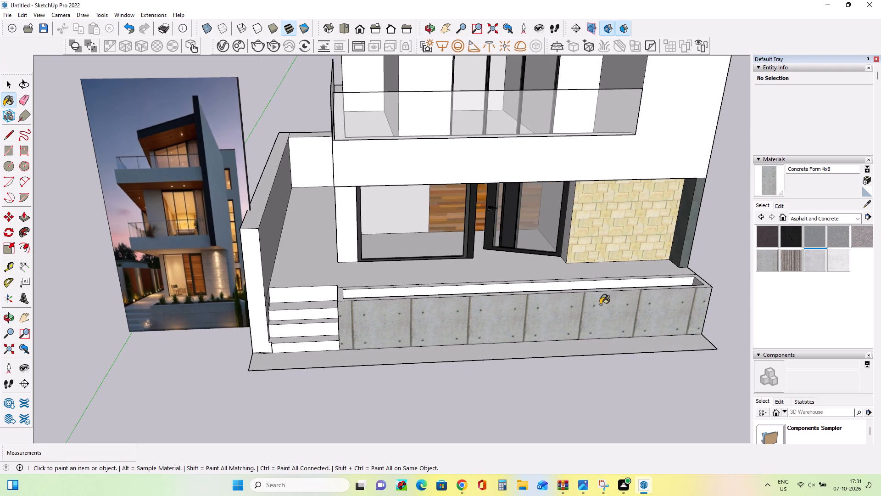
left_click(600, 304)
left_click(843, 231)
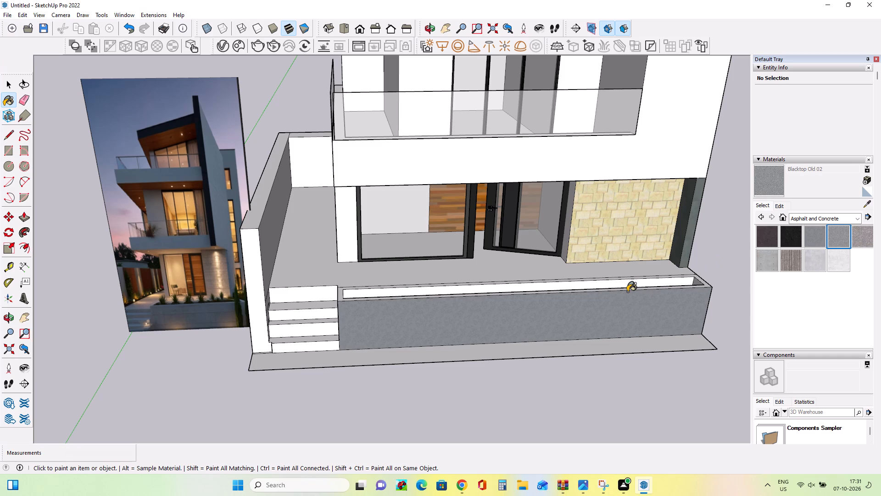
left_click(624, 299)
Compare the planter with the reference photo and paint its front face with Polished Concrete New.
middle_click_drag(748, 293, 708, 267)
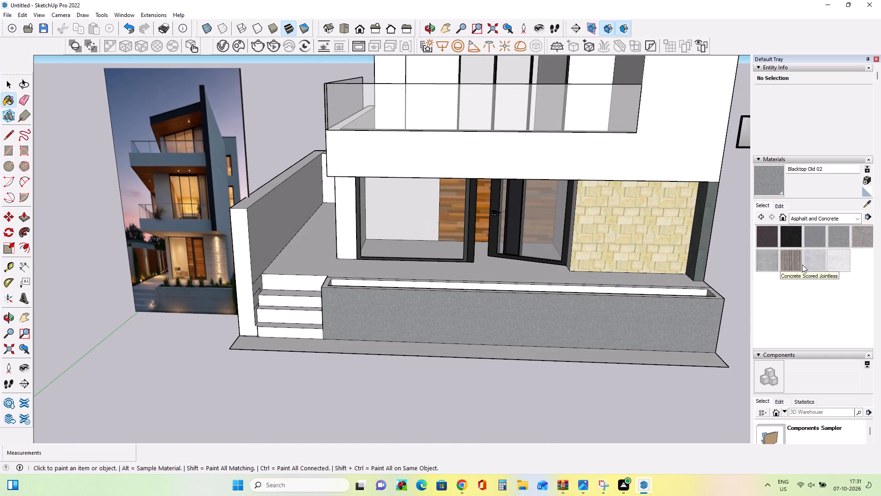
scroll(191, 321, "up", 14)
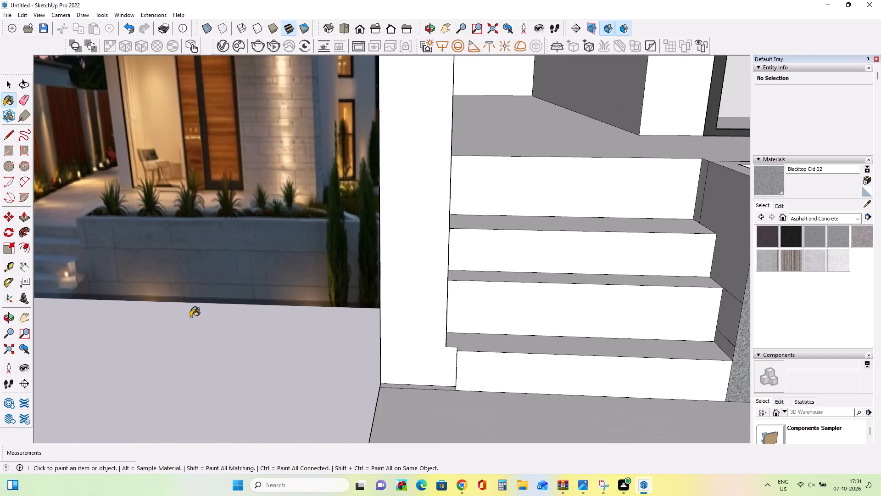
scroll(190, 317, "down", 13)
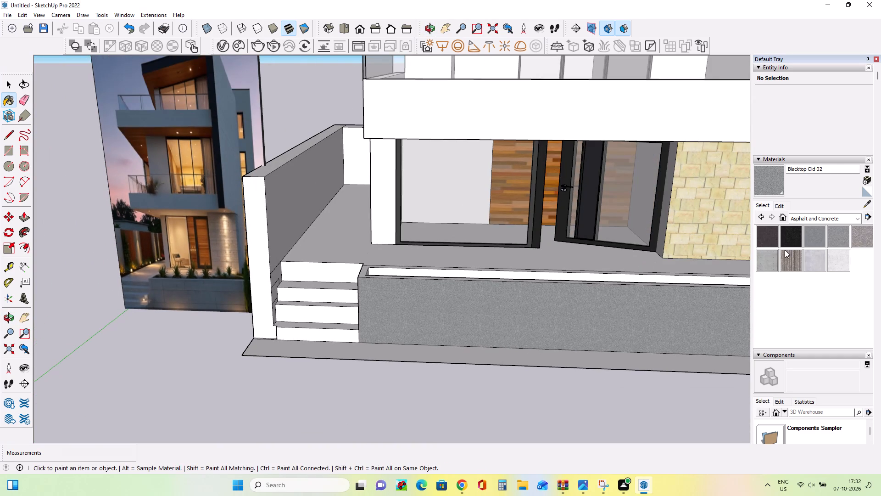
left_click(811, 253)
left_click(636, 337)
Paint the ground-floor terrace and all treads and risers of the entrance steps with Polished Concrete New.
scroll(481, 301, "down", 4)
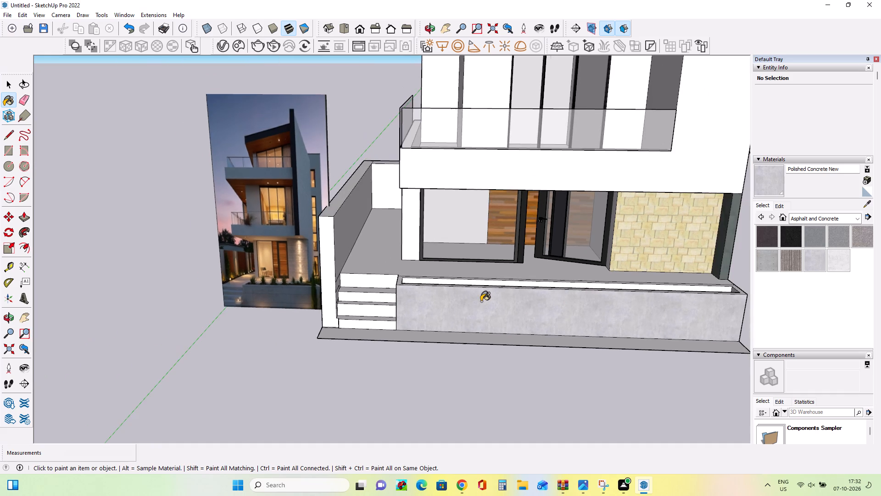
middle_click_drag(478, 296, 495, 338)
scroll(385, 309, "up", 3)
left_click(376, 259)
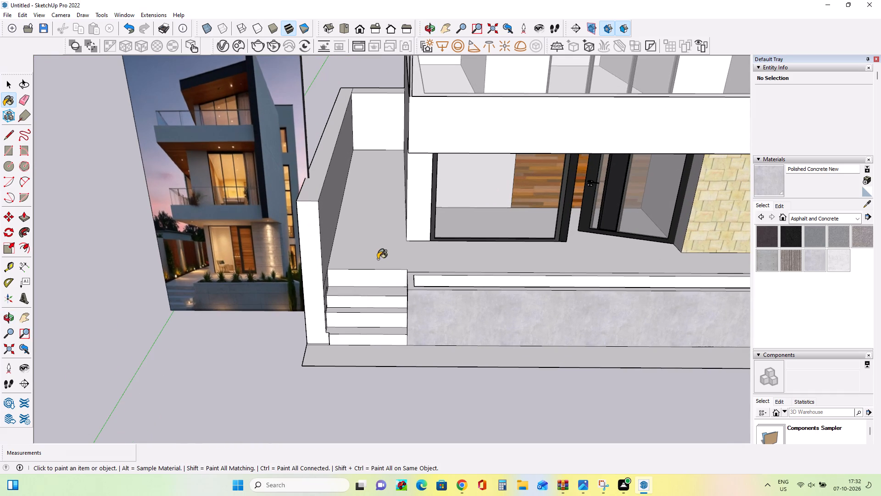
left_click(394, 291)
left_click(390, 282)
left_click(389, 302)
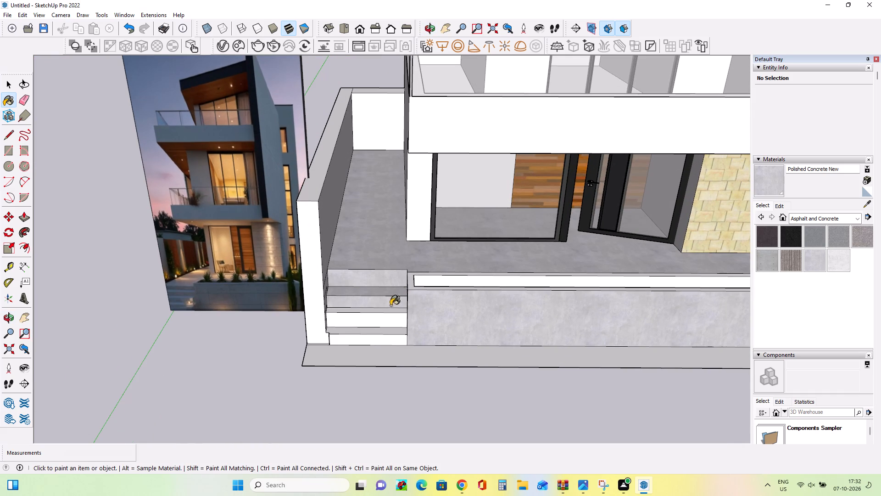
left_click(391, 323)
left_click(394, 313)
left_click(396, 306)
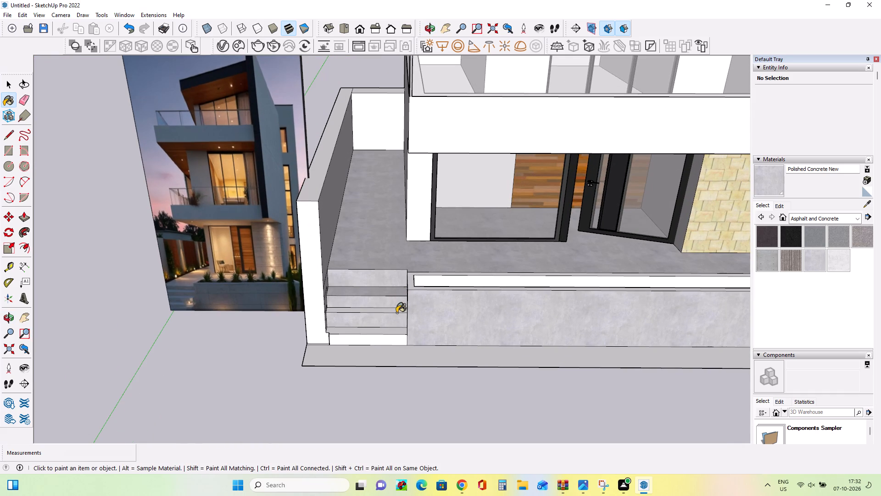
left_click(396, 313)
left_click(396, 330)
left_click(396, 343)
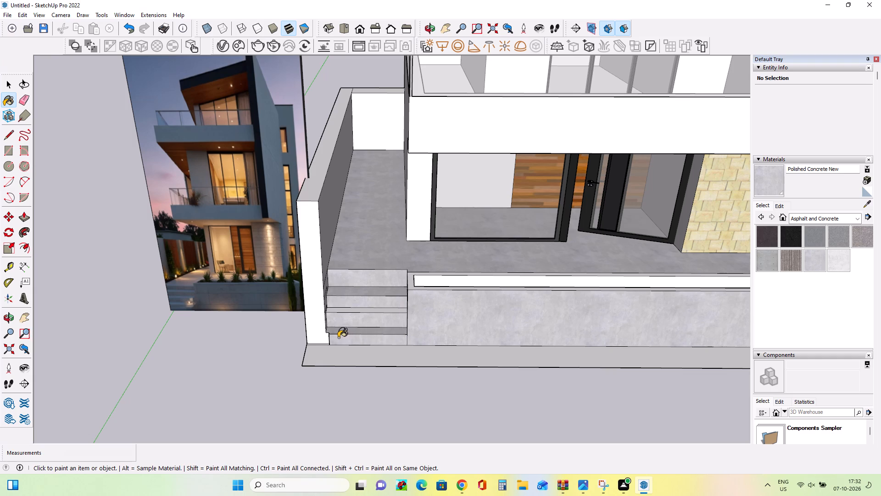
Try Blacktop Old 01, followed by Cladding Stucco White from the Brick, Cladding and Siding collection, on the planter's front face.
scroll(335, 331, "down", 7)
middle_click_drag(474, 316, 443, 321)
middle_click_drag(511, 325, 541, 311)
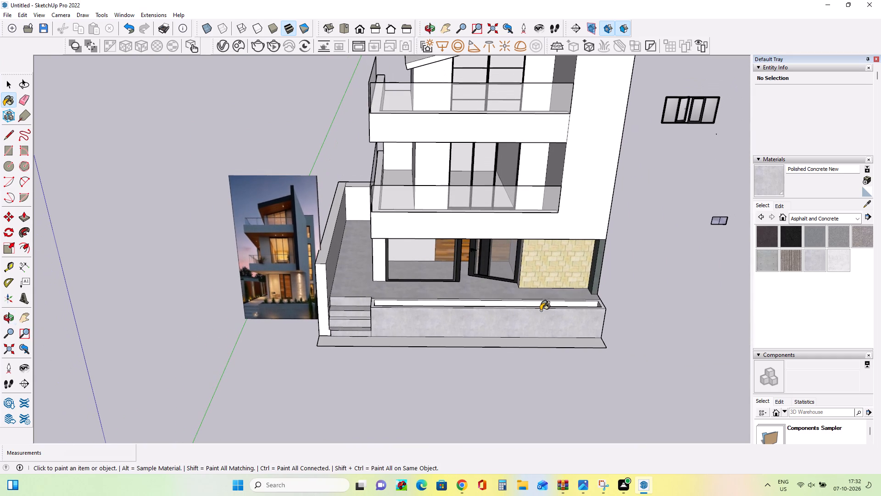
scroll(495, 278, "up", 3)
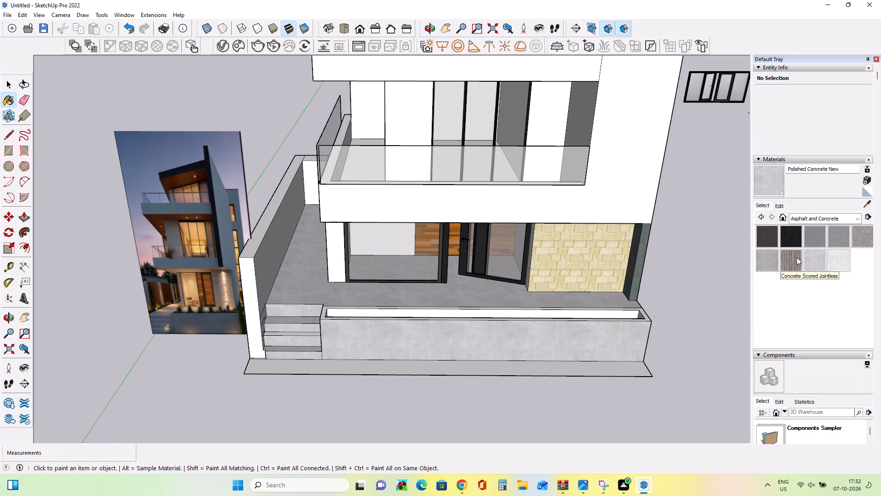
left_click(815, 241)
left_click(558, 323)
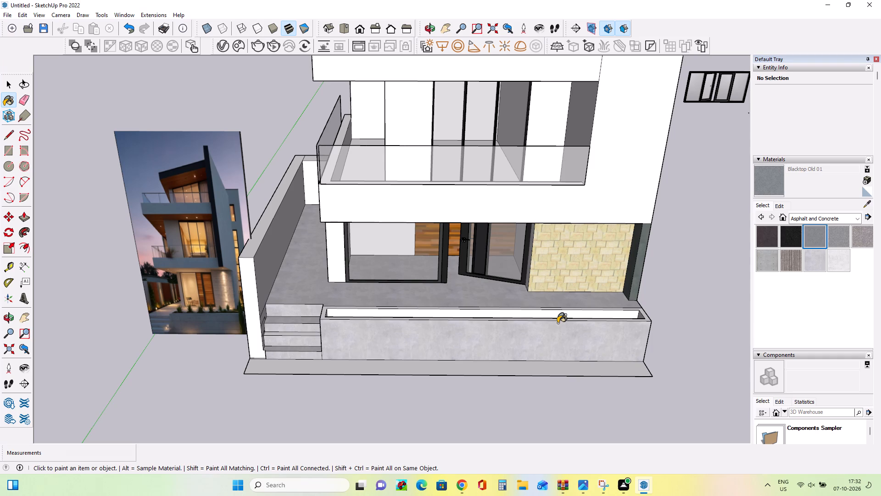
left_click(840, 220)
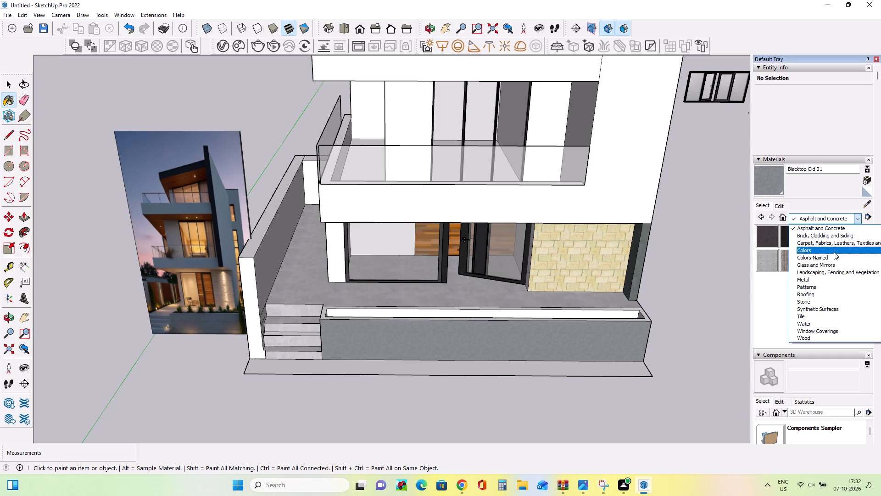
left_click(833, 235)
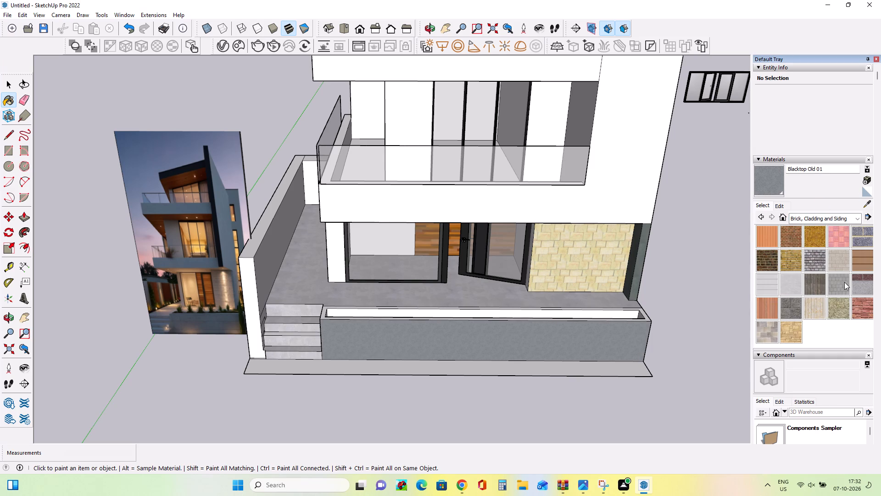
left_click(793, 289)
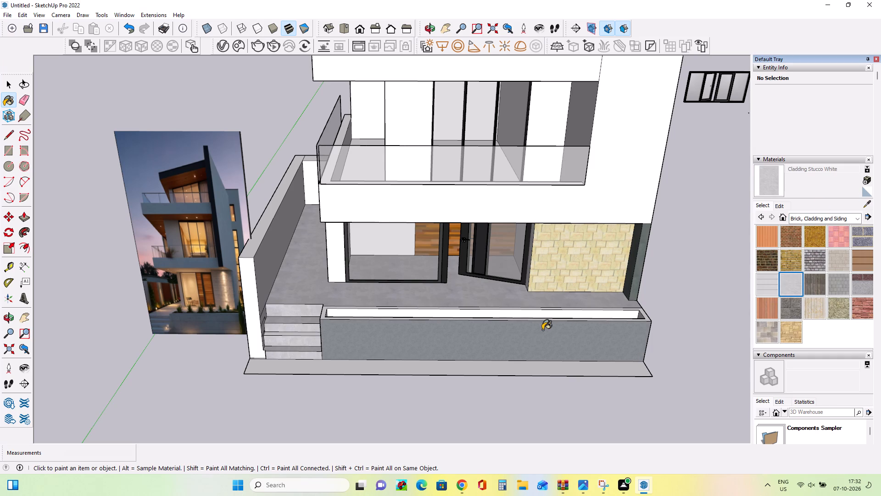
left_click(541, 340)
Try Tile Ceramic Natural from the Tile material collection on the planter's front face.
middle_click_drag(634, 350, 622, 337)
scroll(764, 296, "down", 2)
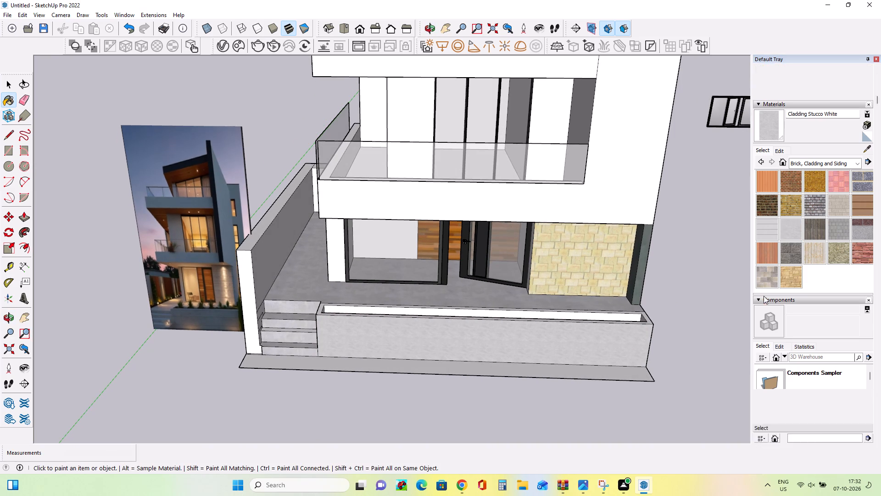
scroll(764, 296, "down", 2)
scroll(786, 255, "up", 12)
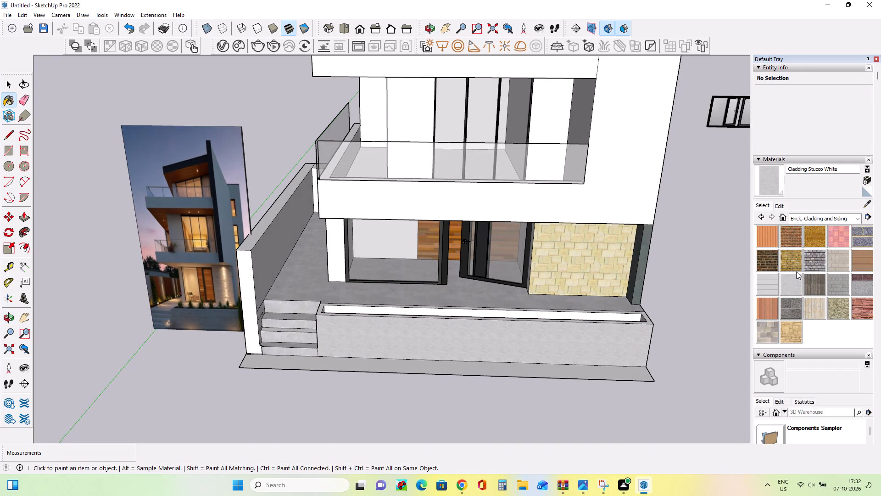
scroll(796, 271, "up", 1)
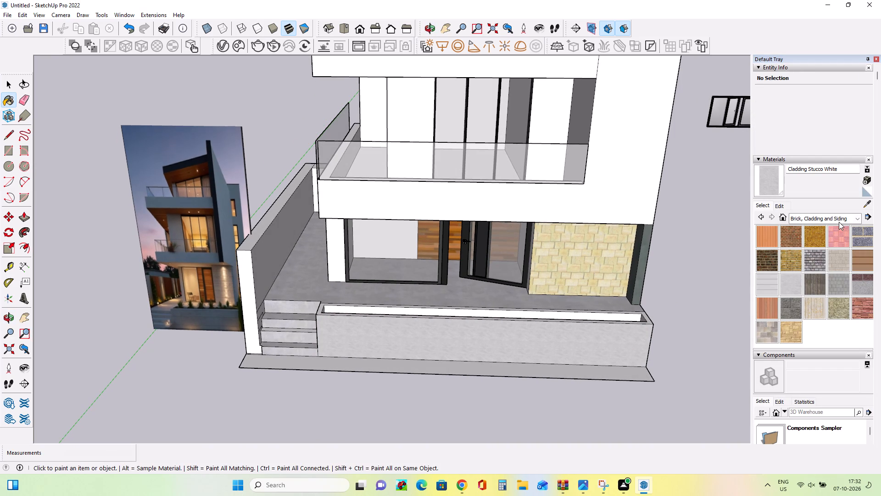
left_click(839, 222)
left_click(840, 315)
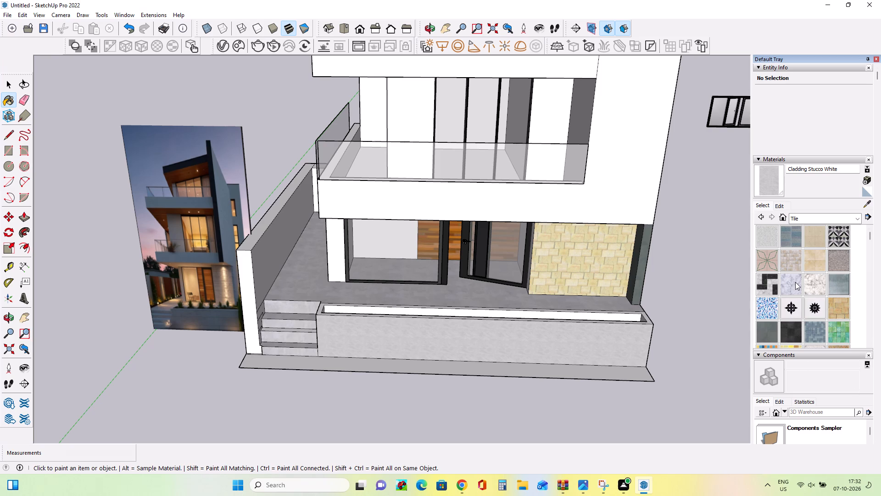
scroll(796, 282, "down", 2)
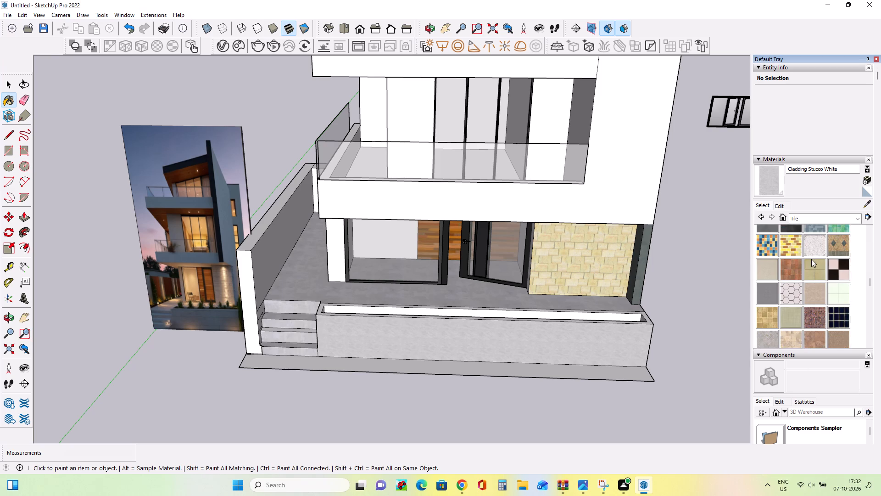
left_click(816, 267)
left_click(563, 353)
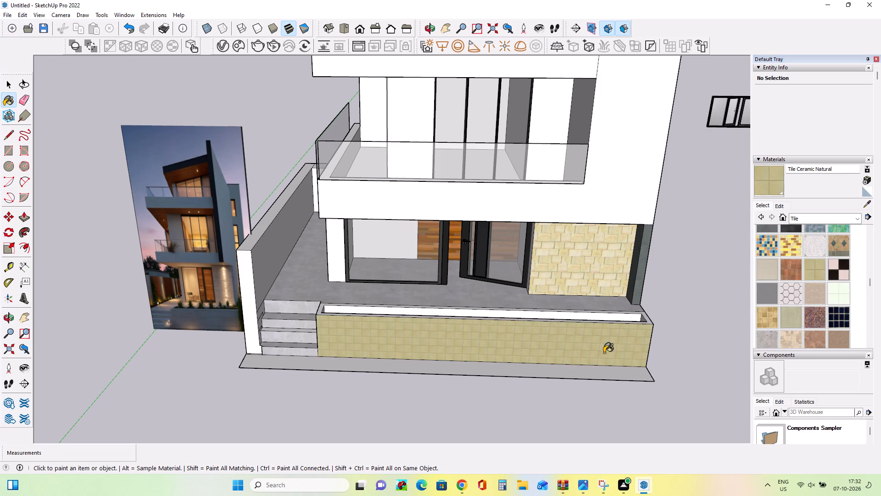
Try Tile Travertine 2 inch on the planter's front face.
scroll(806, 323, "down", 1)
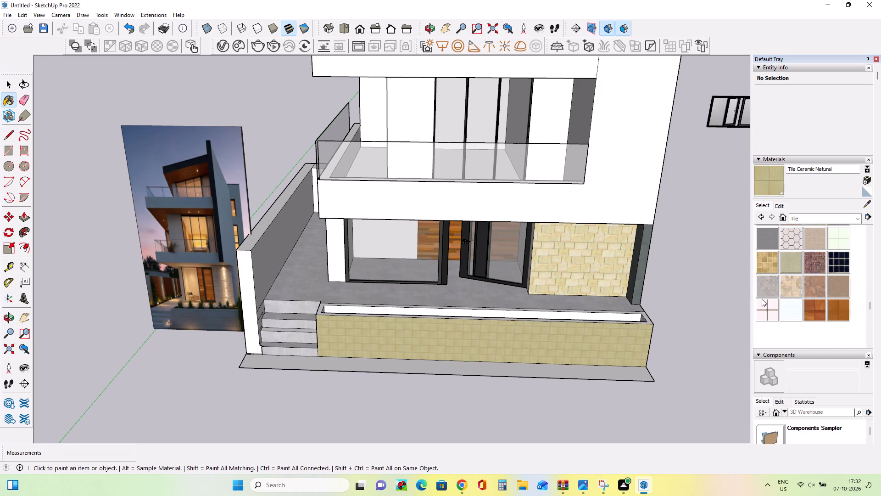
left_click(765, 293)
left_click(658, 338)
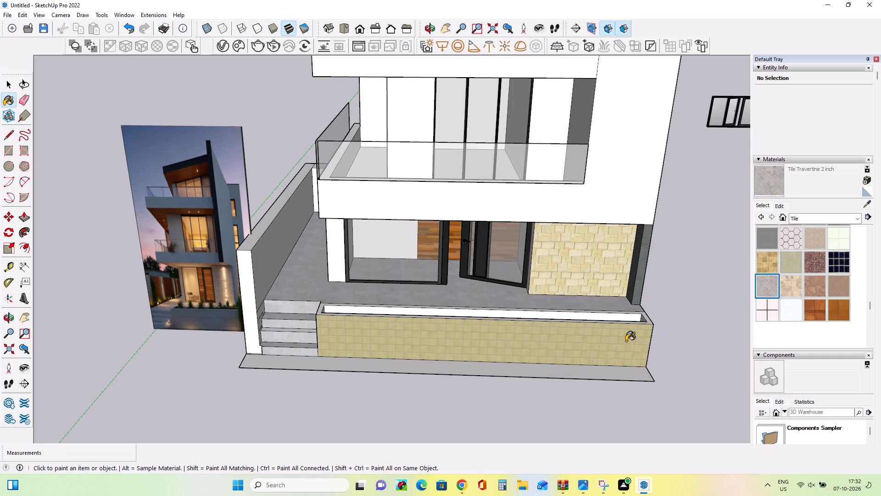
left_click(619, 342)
Paint the planter's front face with White Square Tile, comparing the finish with the planter in the reference photo.
scroll(519, 380, "up", 6)
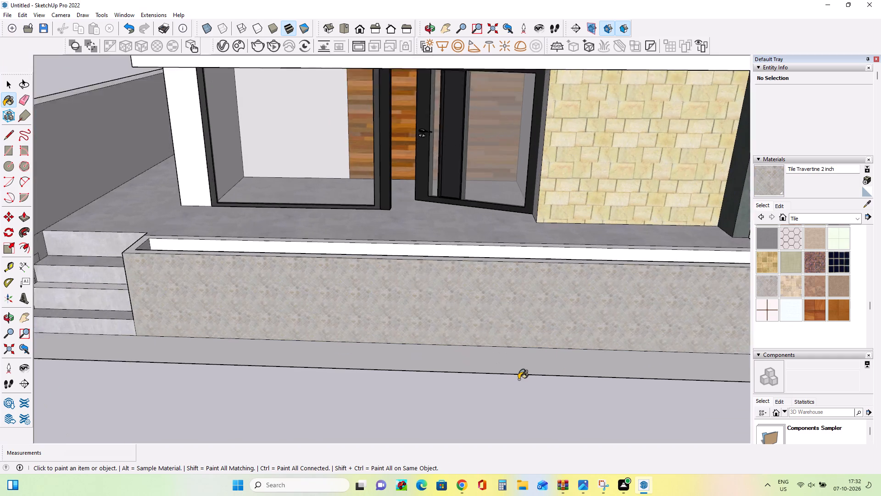
scroll(519, 379, "up", 5)
scroll(519, 379, "down", 13)
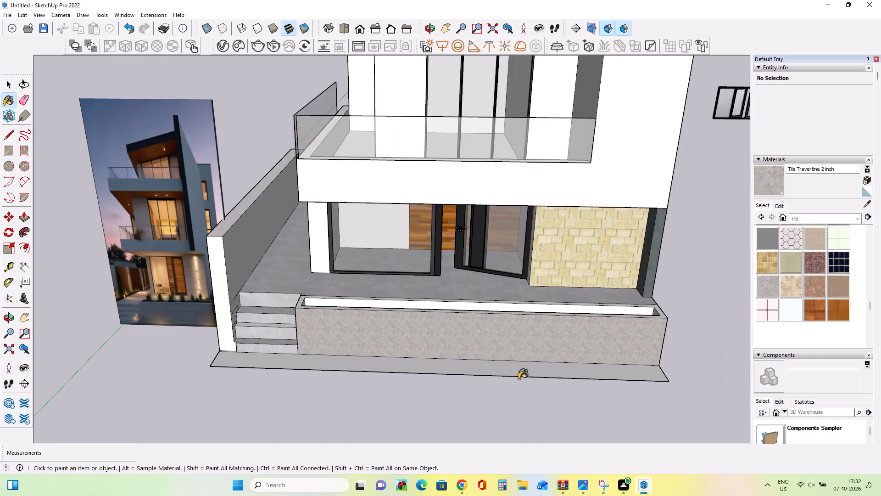
scroll(519, 379, "down", 2)
scroll(273, 345, "up", 15)
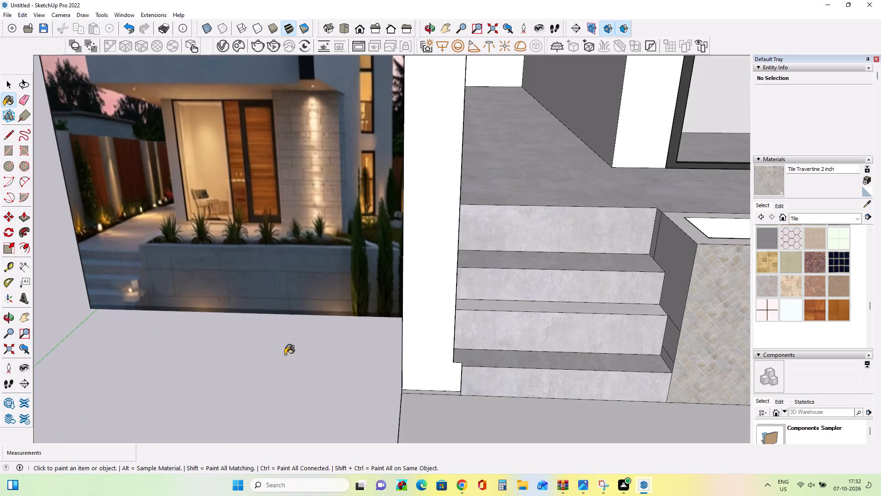
scroll(285, 355, "down", 14)
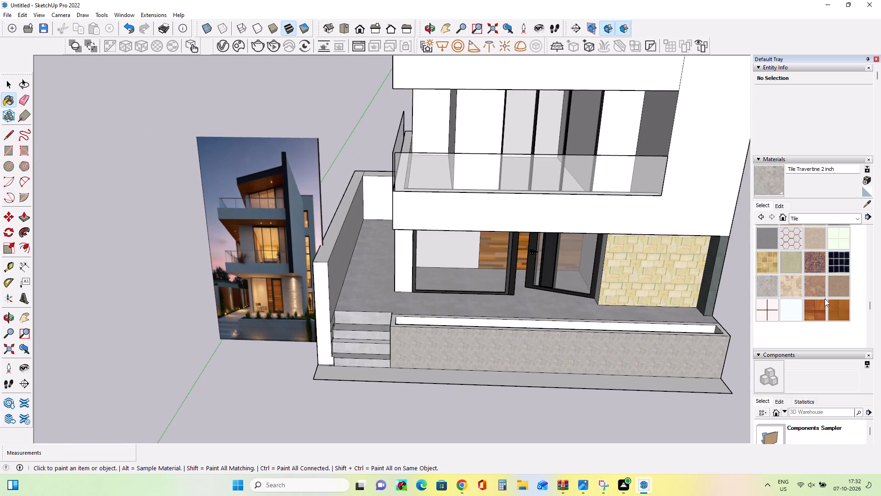
left_click(771, 290)
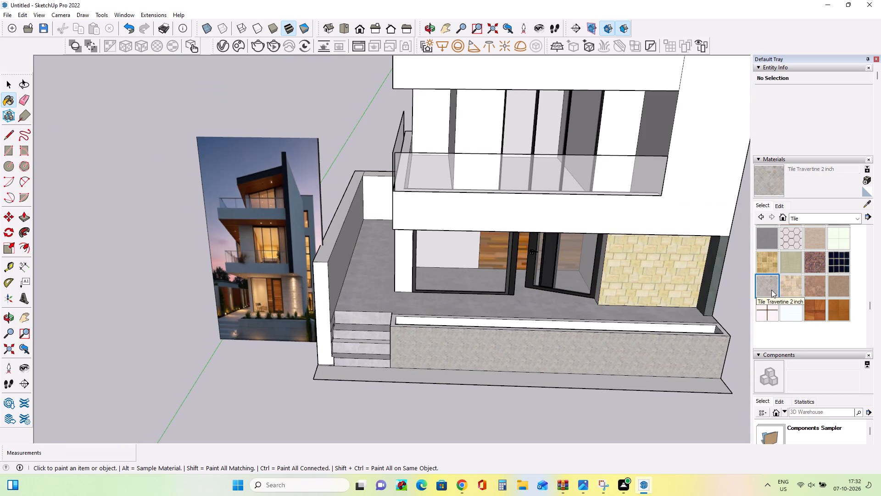
left_click(771, 313)
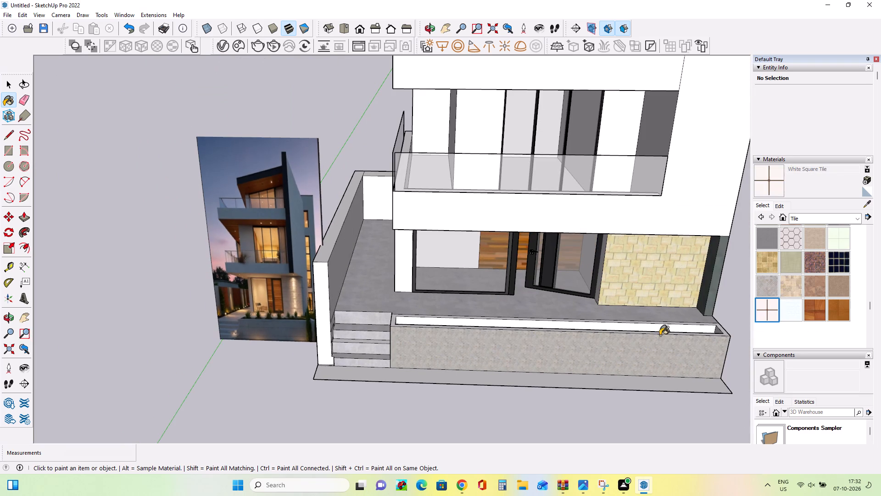
left_click(615, 366)
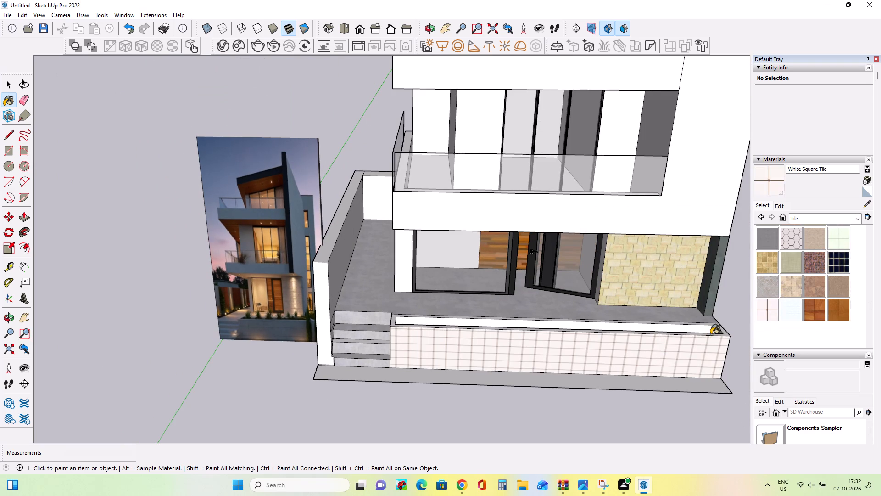
middle_click_drag(708, 332, 686, 301)
scroll(220, 322, "up", 9)
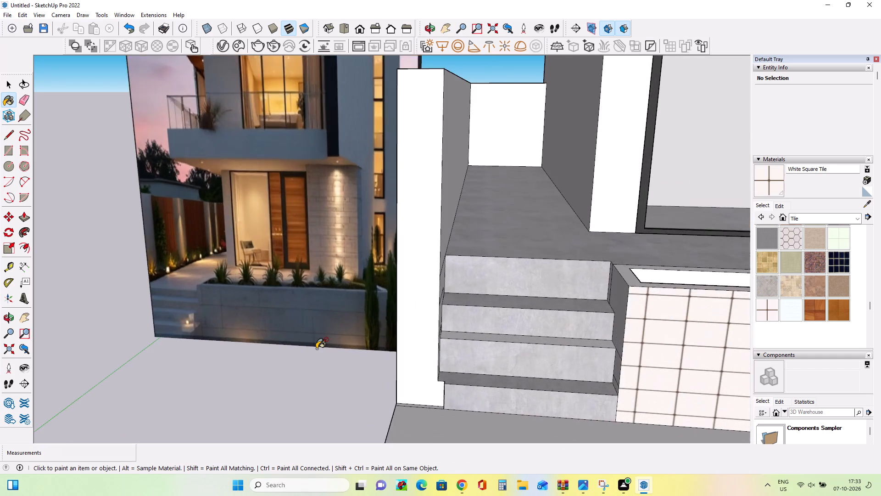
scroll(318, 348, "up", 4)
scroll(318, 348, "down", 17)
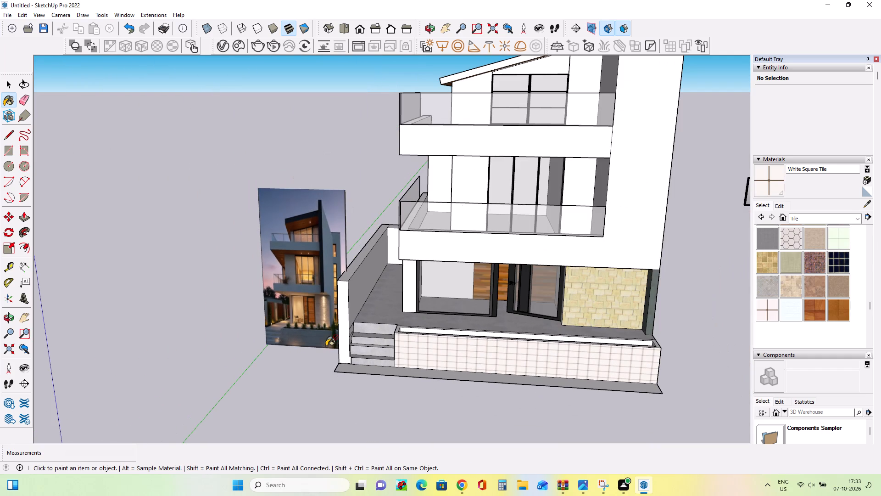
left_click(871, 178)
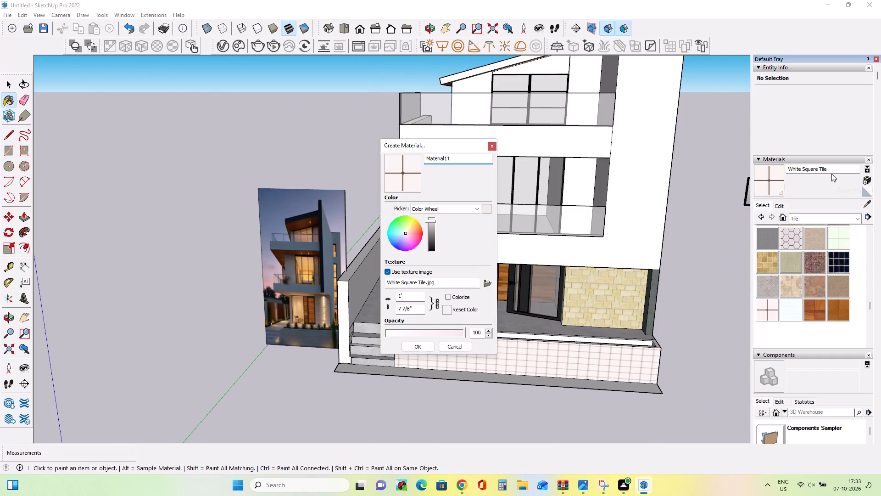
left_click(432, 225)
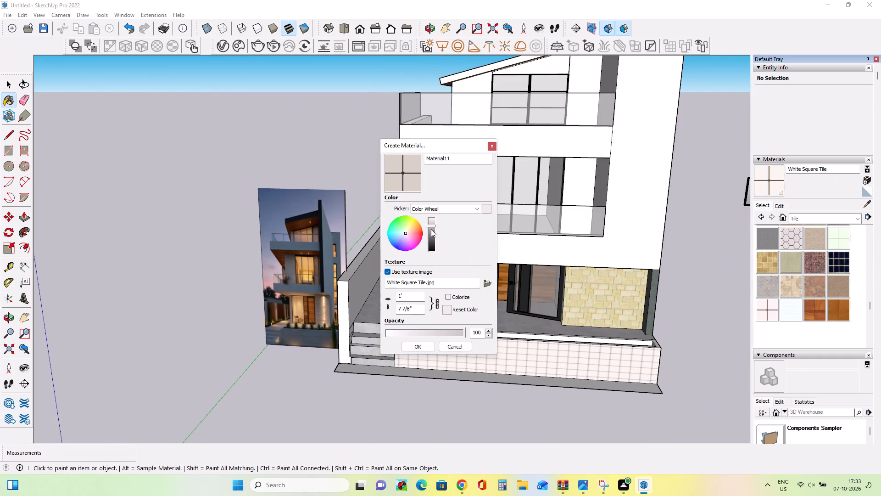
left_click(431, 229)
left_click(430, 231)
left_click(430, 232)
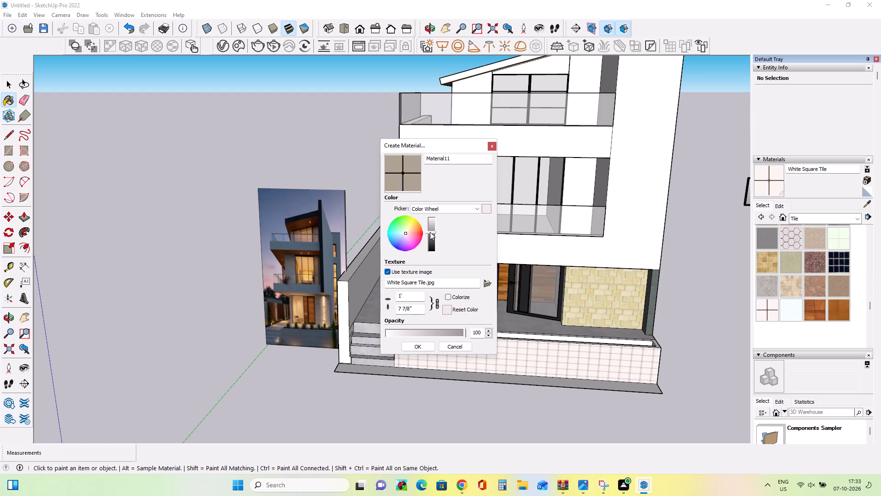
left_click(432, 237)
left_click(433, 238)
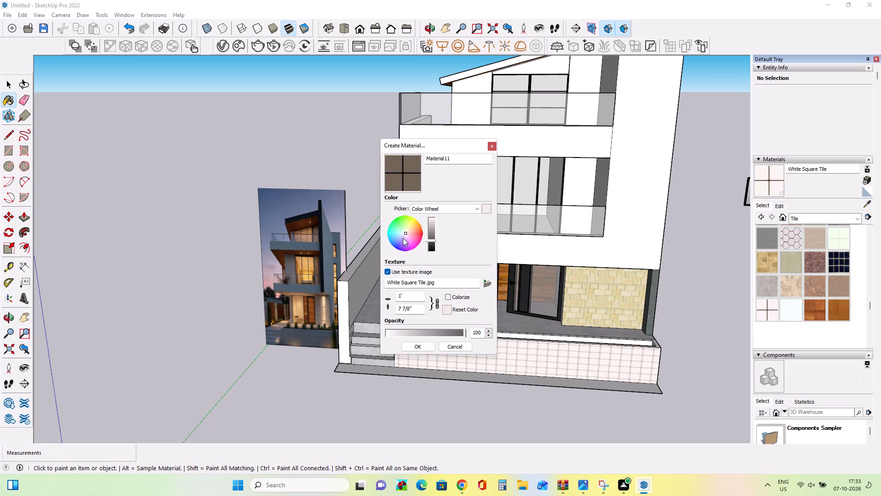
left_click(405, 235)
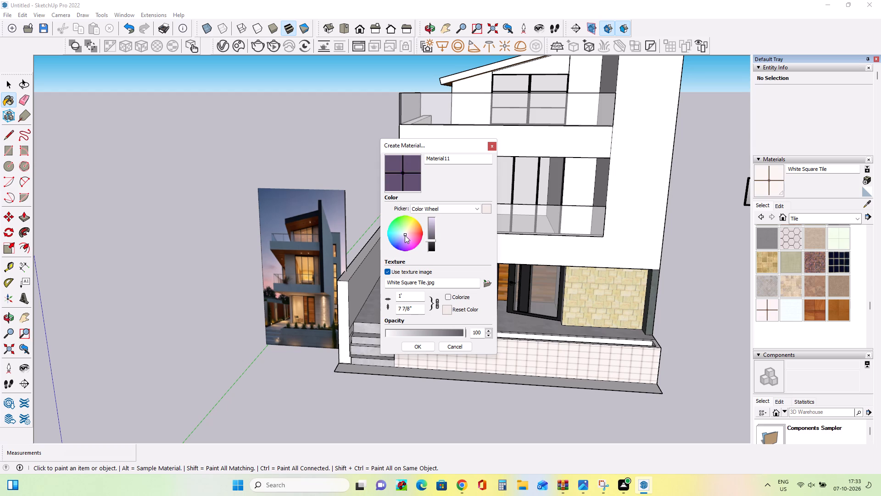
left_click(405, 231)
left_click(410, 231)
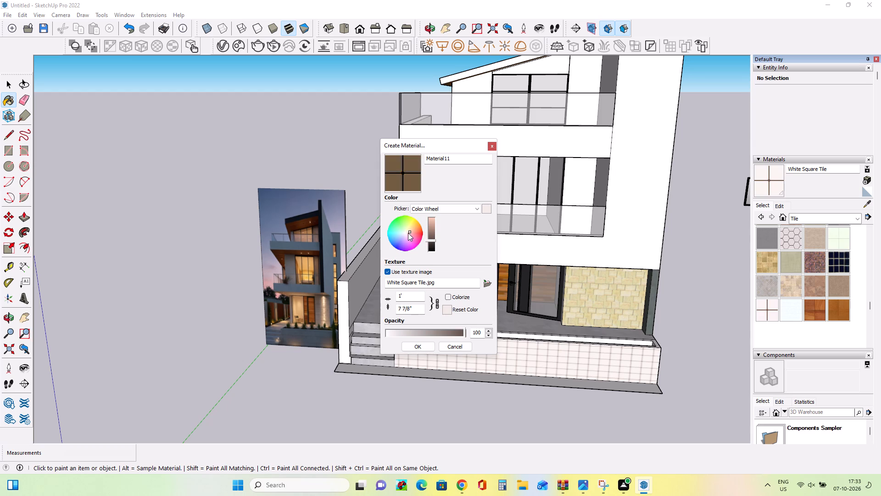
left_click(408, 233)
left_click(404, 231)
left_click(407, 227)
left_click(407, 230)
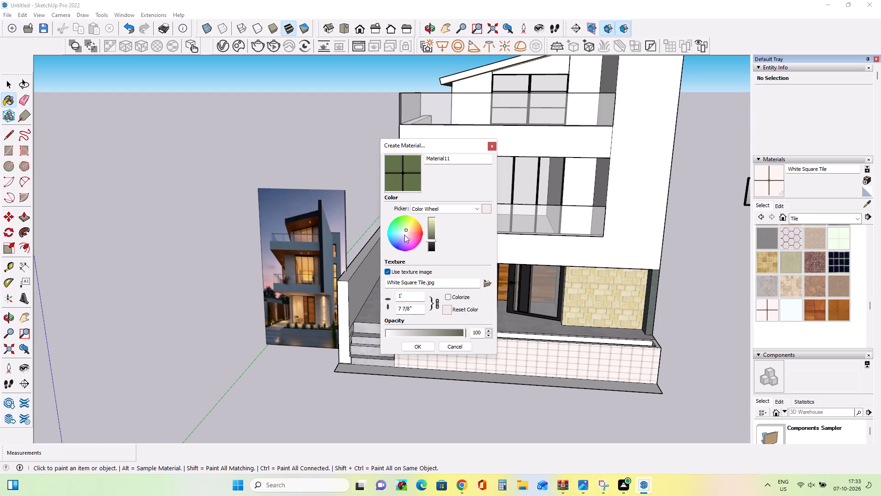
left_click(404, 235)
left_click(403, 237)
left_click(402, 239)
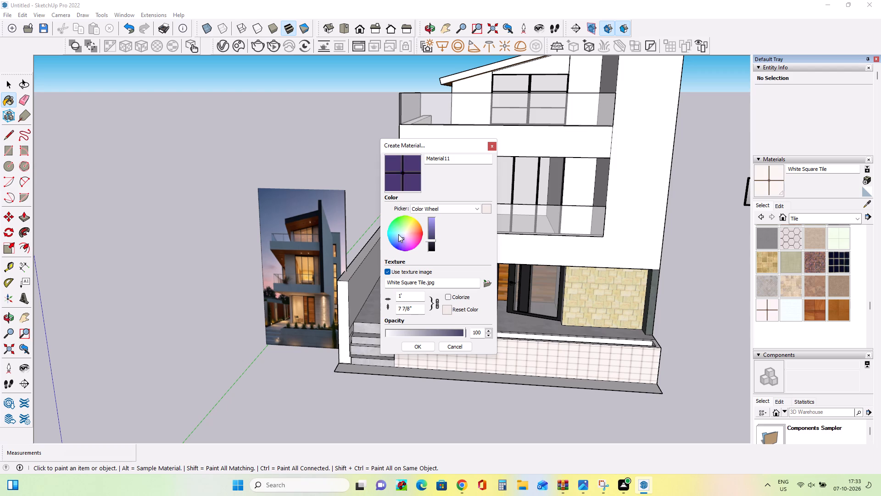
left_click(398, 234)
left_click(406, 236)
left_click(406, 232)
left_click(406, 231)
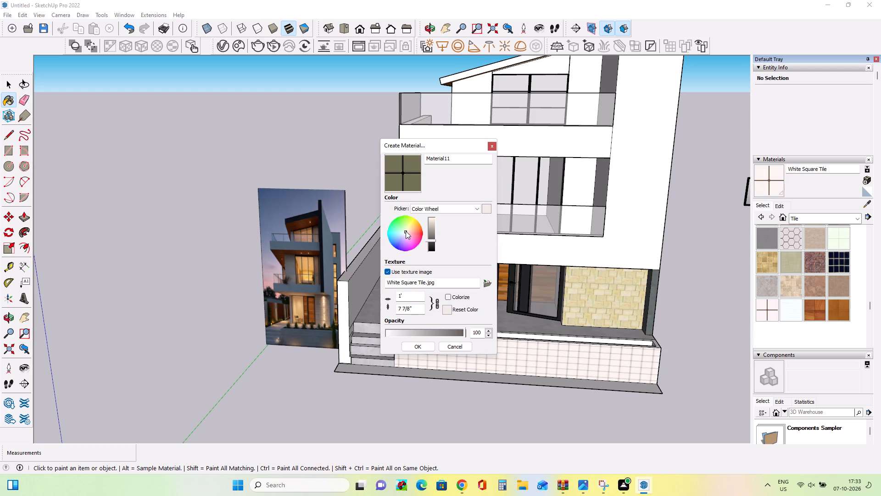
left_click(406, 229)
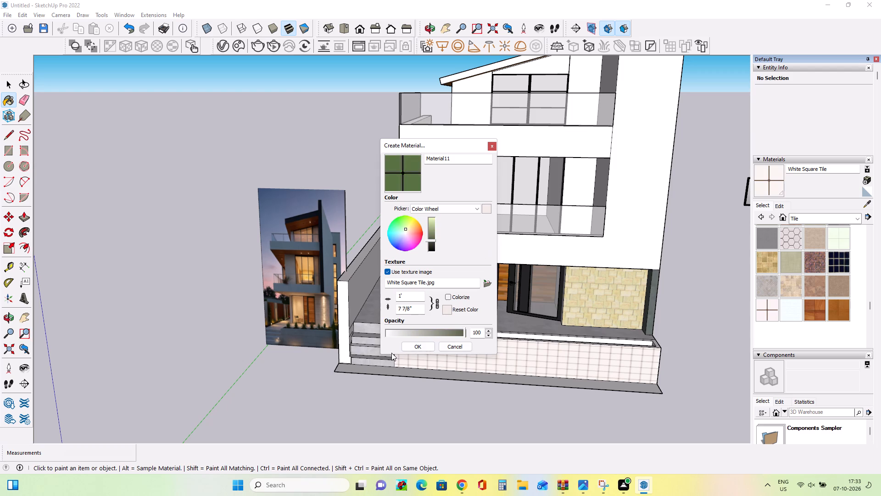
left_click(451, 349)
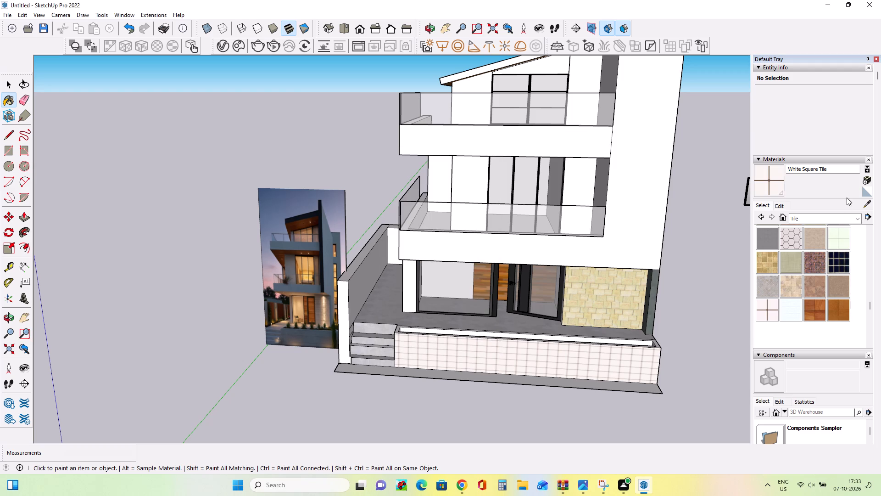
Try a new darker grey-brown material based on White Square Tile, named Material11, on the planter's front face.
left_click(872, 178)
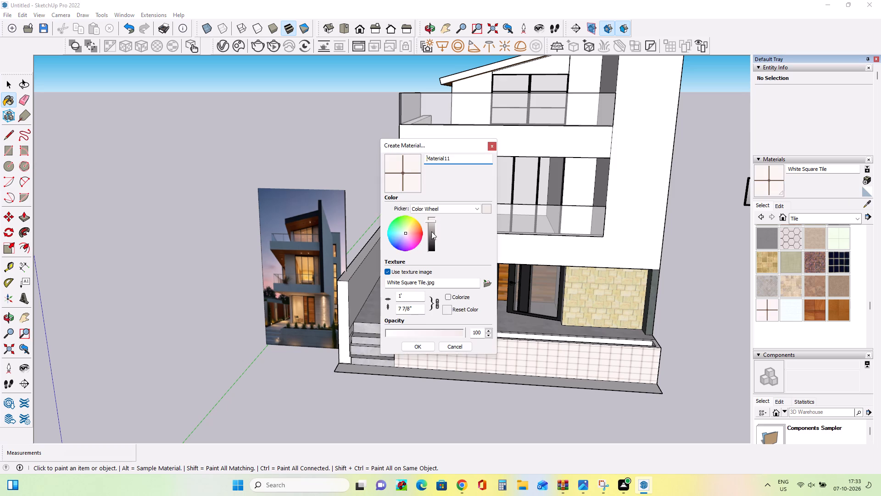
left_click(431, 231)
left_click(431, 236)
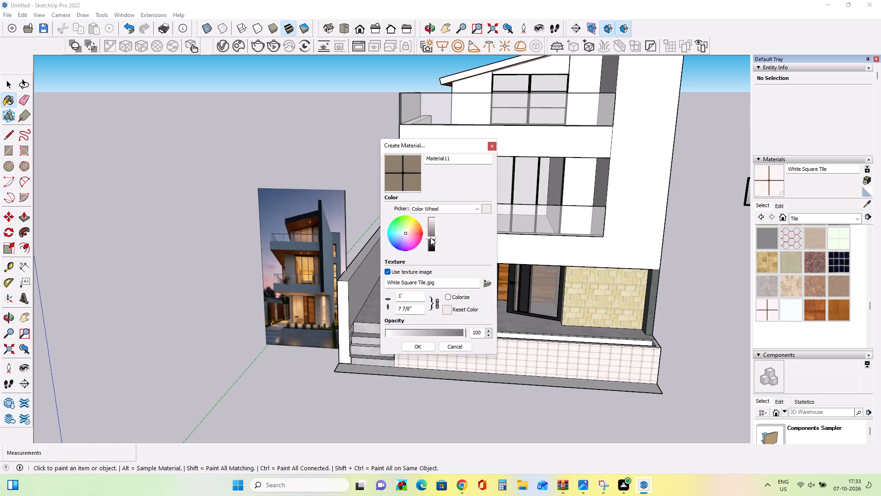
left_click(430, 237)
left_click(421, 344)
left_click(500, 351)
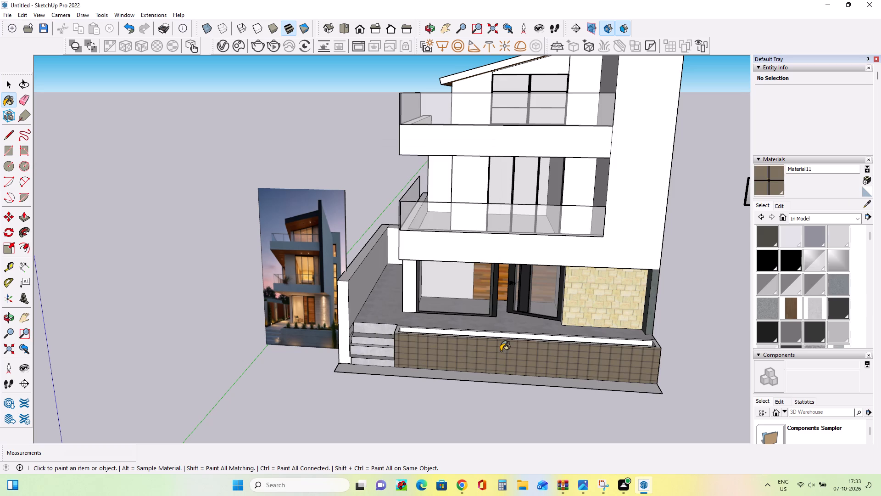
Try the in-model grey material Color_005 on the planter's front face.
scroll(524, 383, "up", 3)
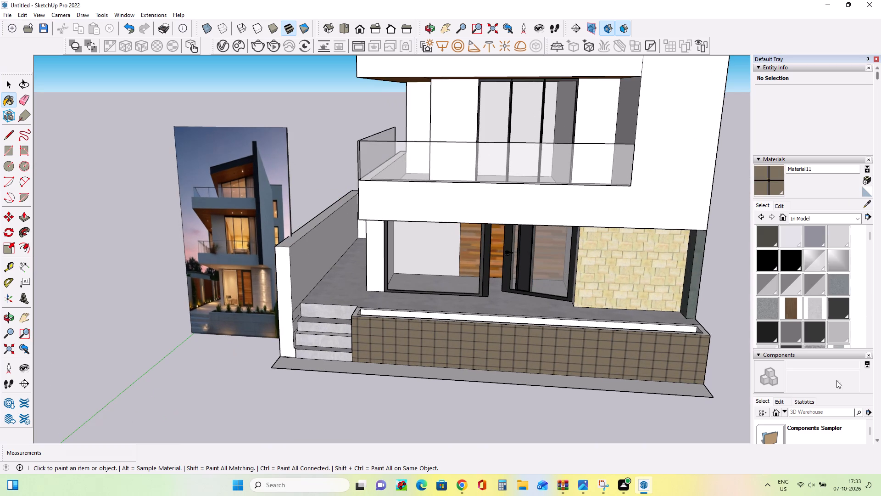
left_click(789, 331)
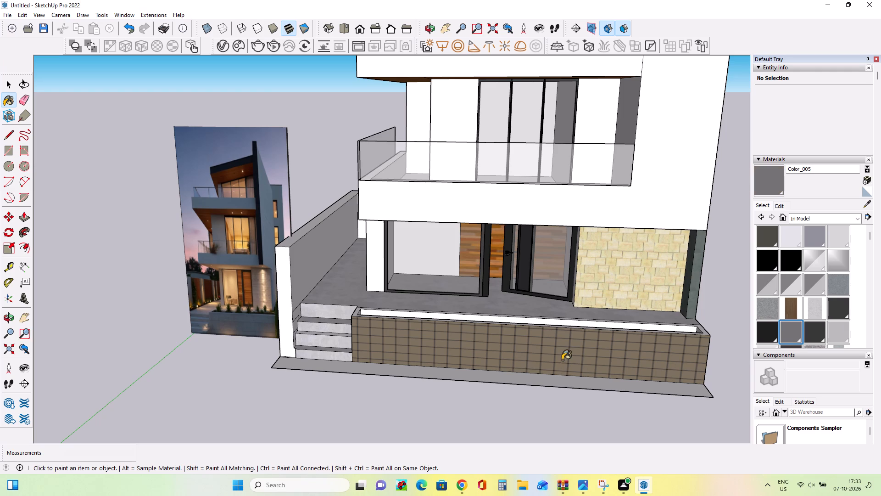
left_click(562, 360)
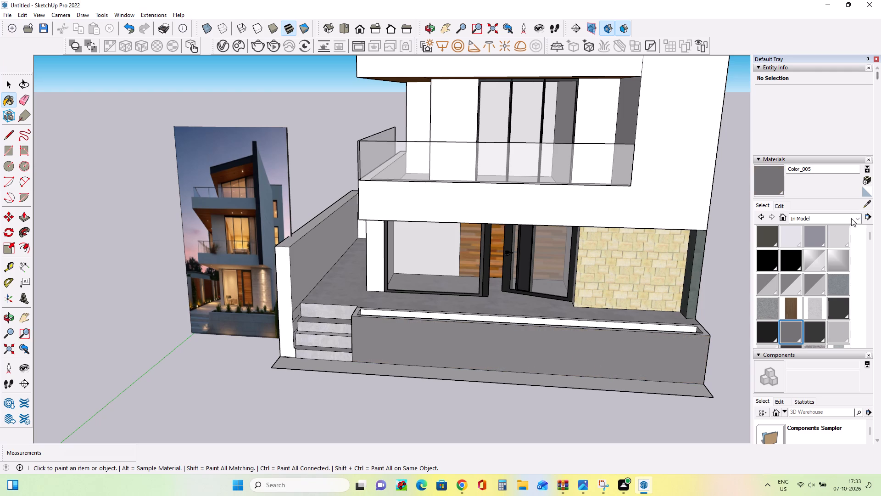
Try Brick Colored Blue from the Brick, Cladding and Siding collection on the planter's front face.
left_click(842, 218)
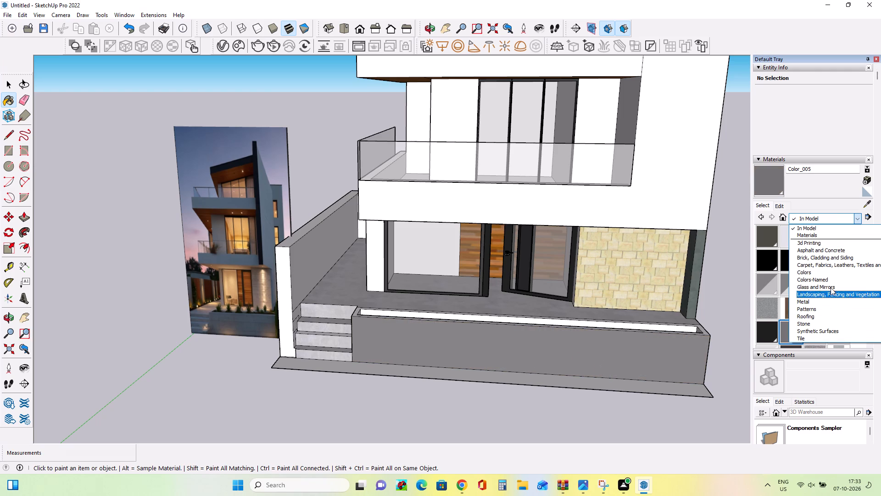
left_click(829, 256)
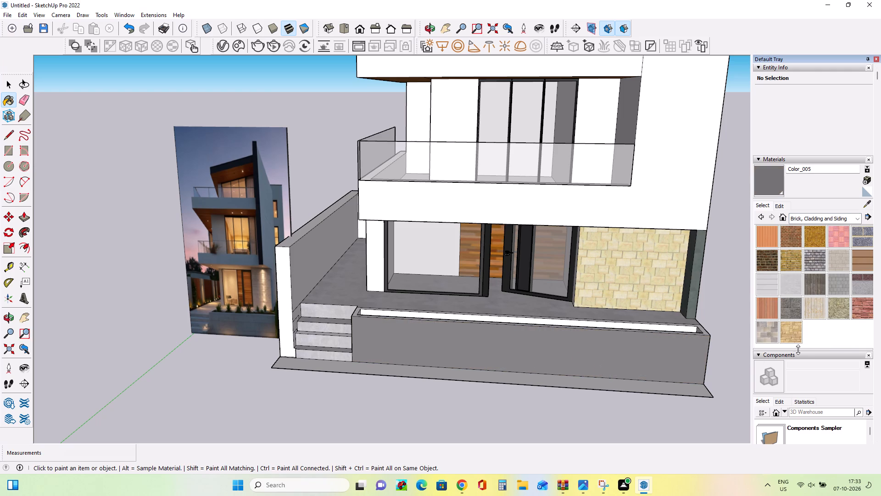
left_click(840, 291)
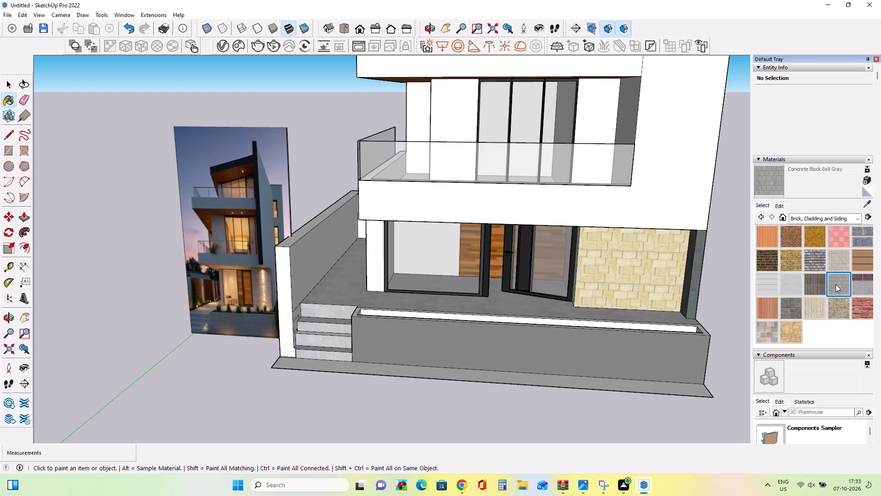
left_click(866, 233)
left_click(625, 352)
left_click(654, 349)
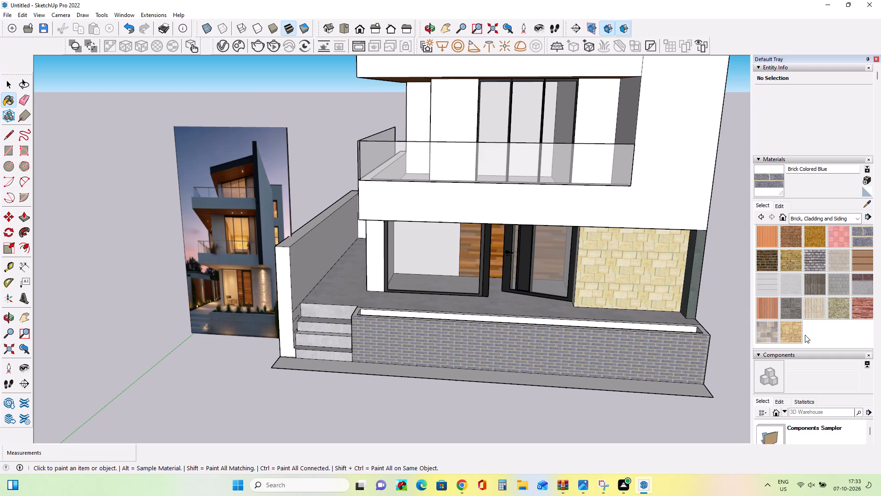
Paint the planter's front face with Rough Square Concrete Block, comparing the finish with the planter in the reference photo.
left_click(798, 308)
left_click(610, 352)
middle_click_drag(650, 383, 658, 376)
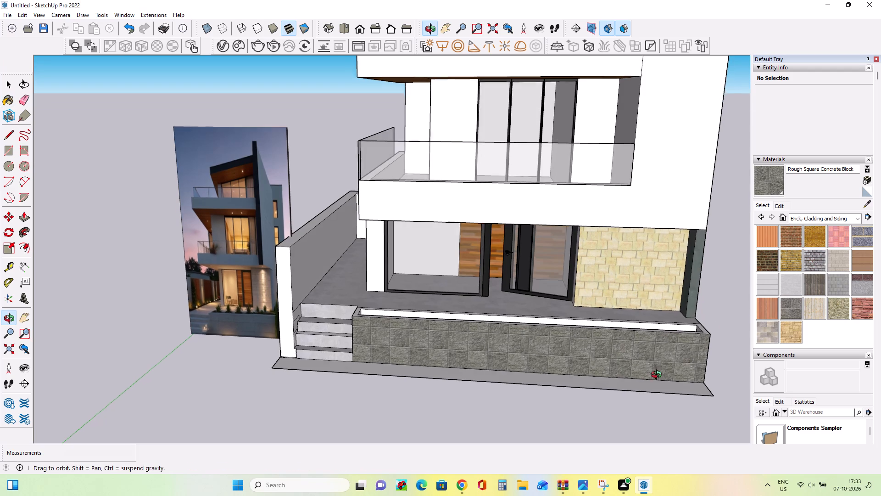
middle_click_drag(658, 376, 674, 353)
scroll(233, 333, "up", 8)
scroll(234, 334, "down", 4)
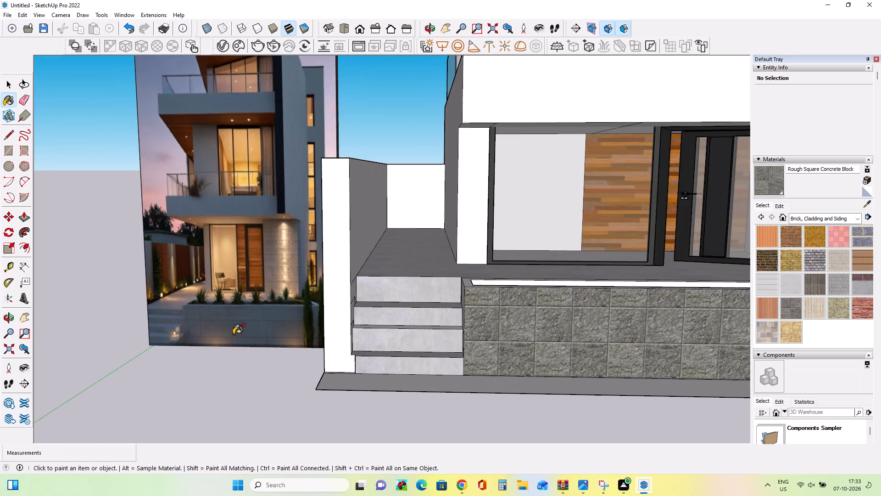
scroll(234, 334, "down", 7)
middle_click_drag(503, 366, 536, 411)
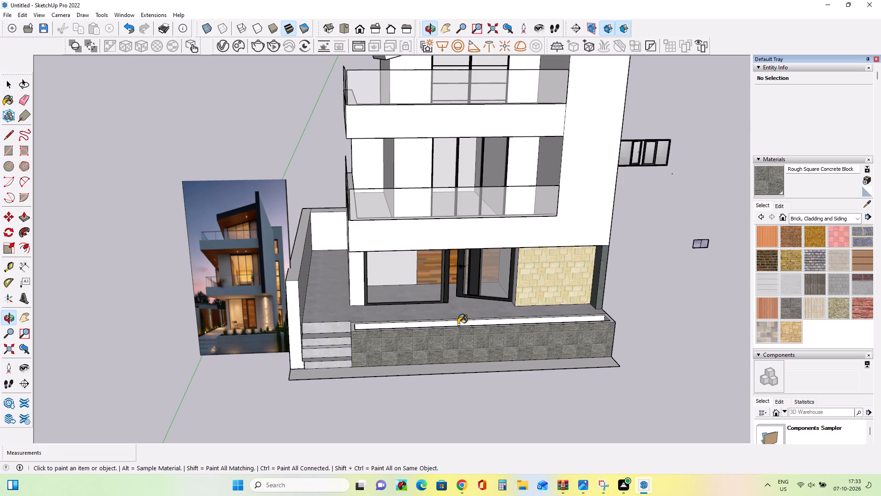
middle_click_drag(501, 197, 441, 179)
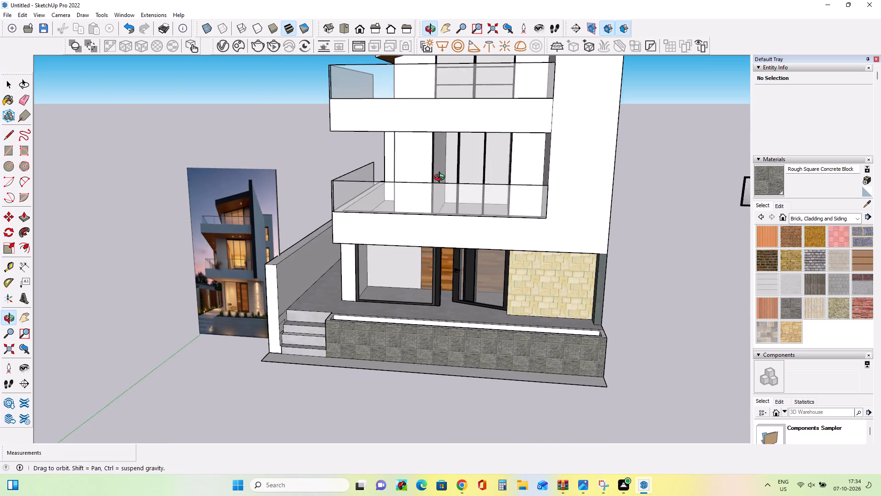
middle_click_drag(441, 179, 491, 202)
scroll(477, 177, "up", 2)
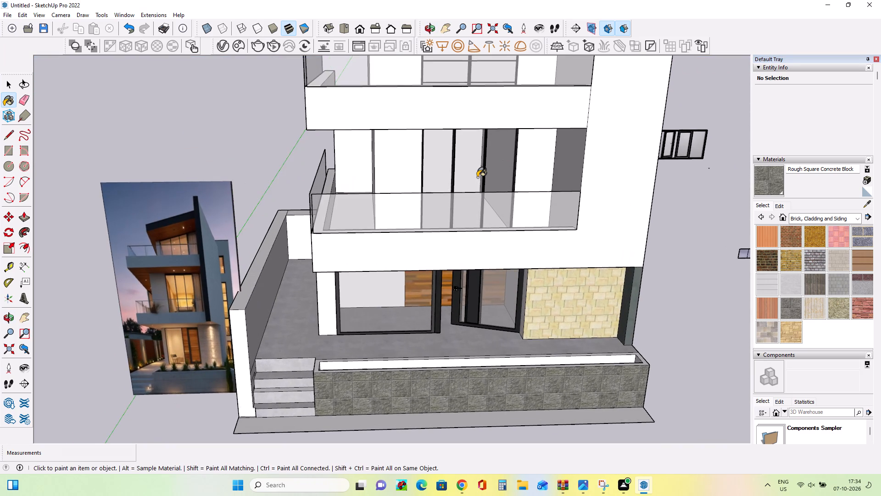
middle_click_drag(477, 179, 478, 195)
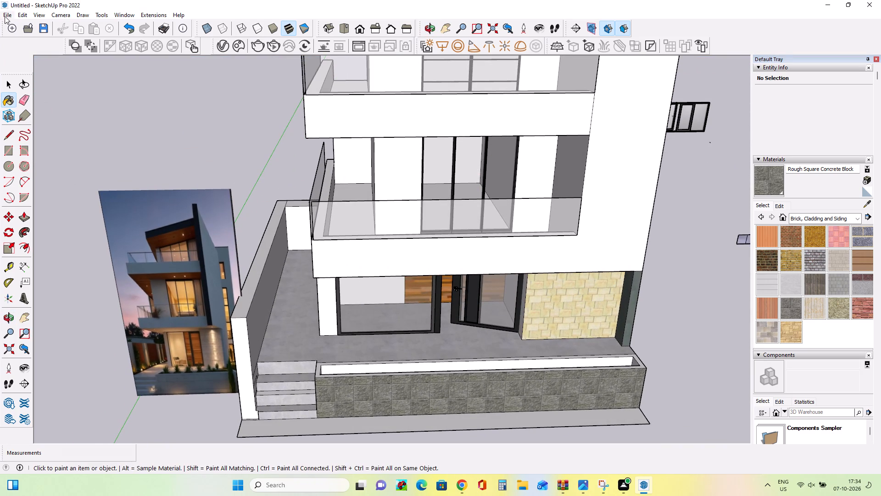
Import the sofa model sofaD71839) from the Downloads folder.
left_click(5, 16)
left_click(52, 172)
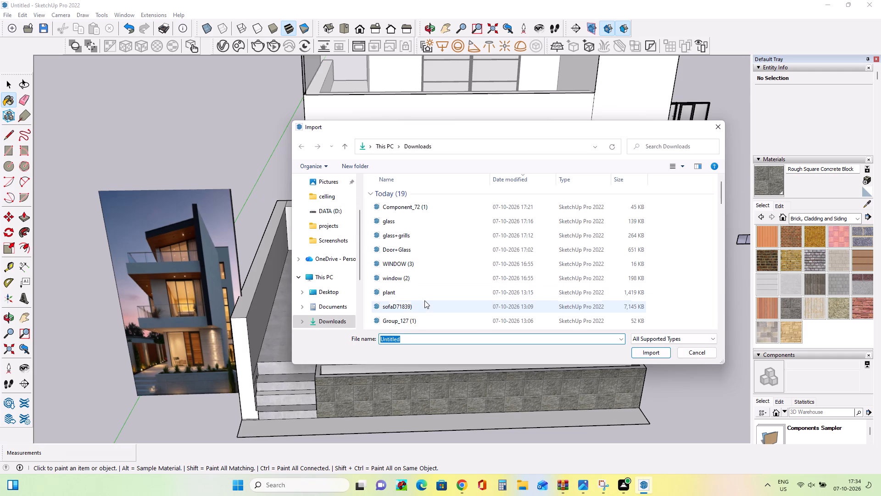
left_click(424, 302)
left_click(646, 354)
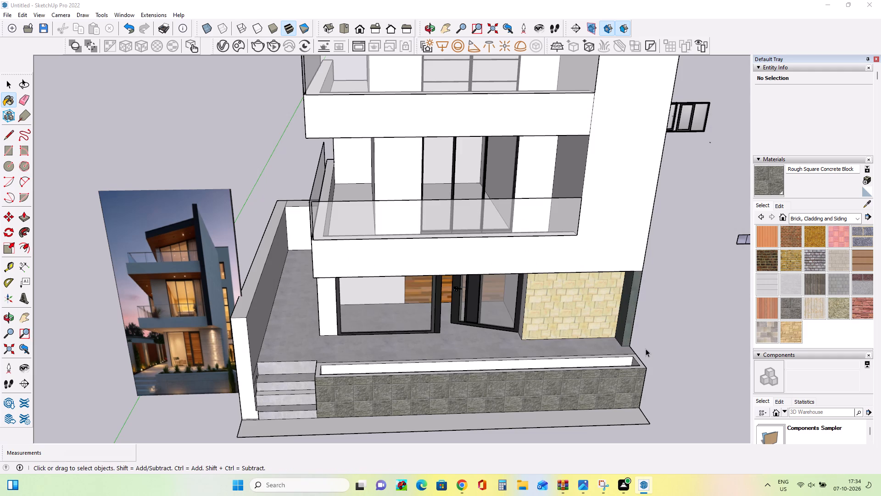
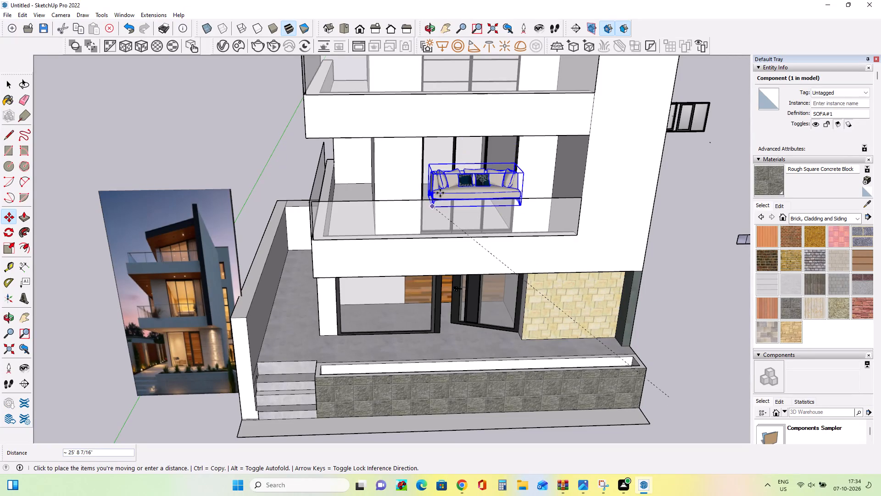
Place the imported sofa at the middle floor's tall glass window and shift it toward the room behind the glazing.
left_click(429, 193)
scroll(449, 197, "up", 1)
middle_click_drag(449, 197, 444, 256)
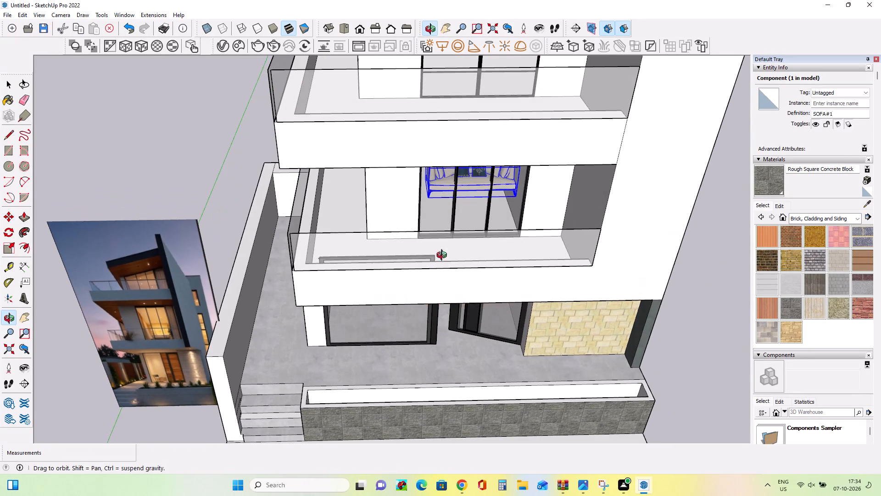
middle_click_drag(444, 256, 444, 256)
left_click(431, 199)
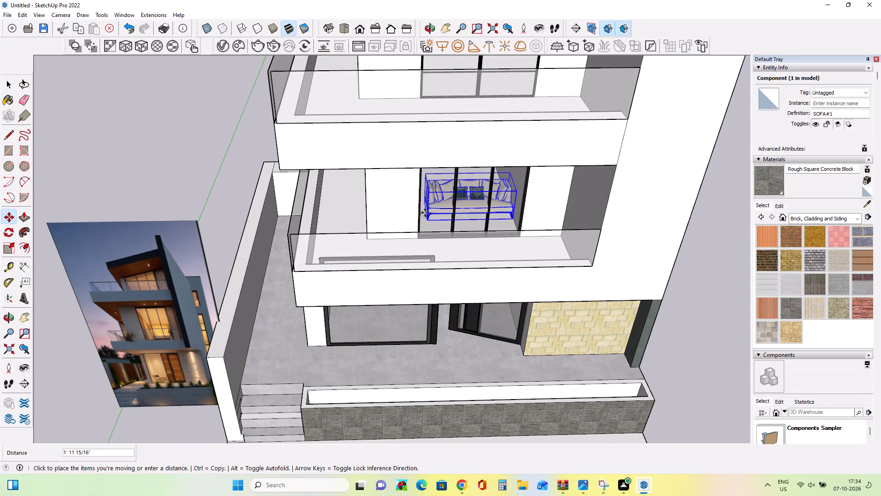
left_click(423, 189)
Move the sofa by its front leg corner down onto the room's floor just inside the middle-floor window.
middle_click_drag(483, 199, 463, 177)
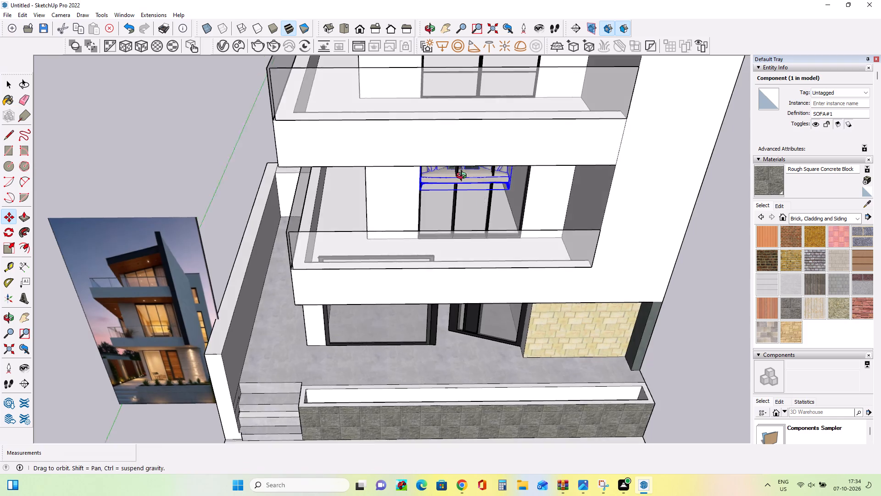
middle_click_drag(463, 177, 386, 162)
scroll(509, 203, "up", 12)
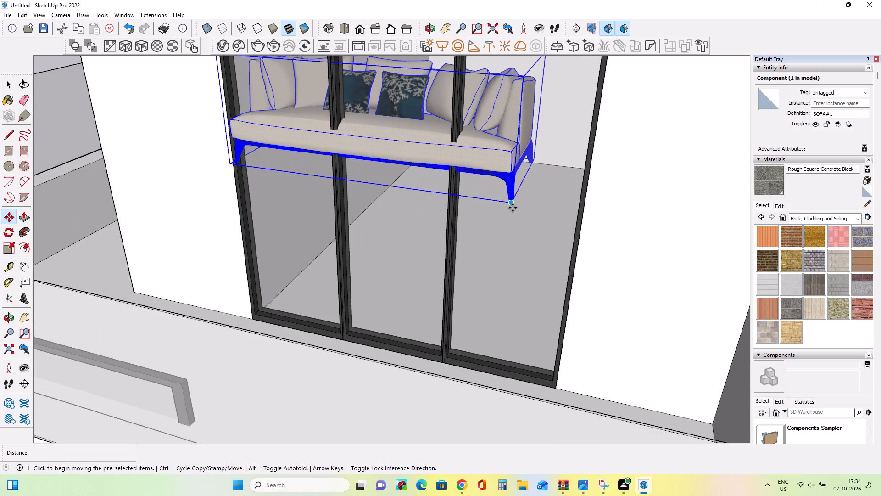
left_click(514, 208)
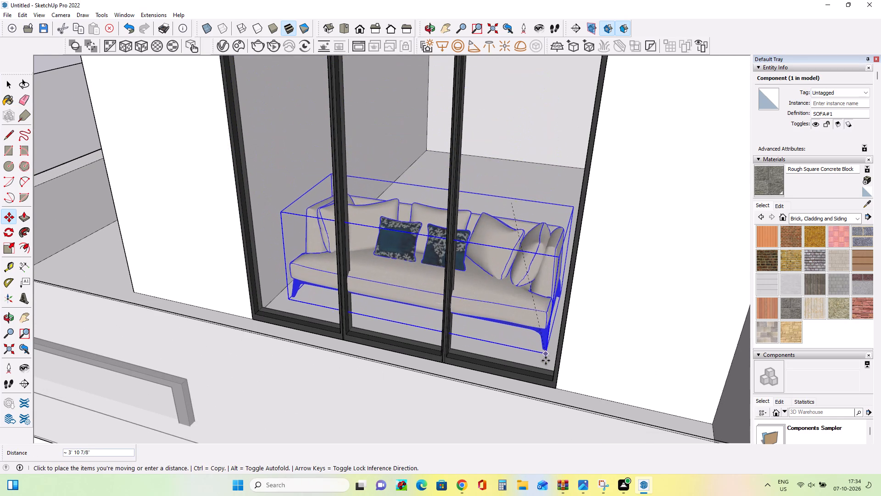
left_click(536, 366)
Slide the sofa back from the window toward the rear wall in two moves, about 3' 6" and about 5' 4".
left_click(537, 364)
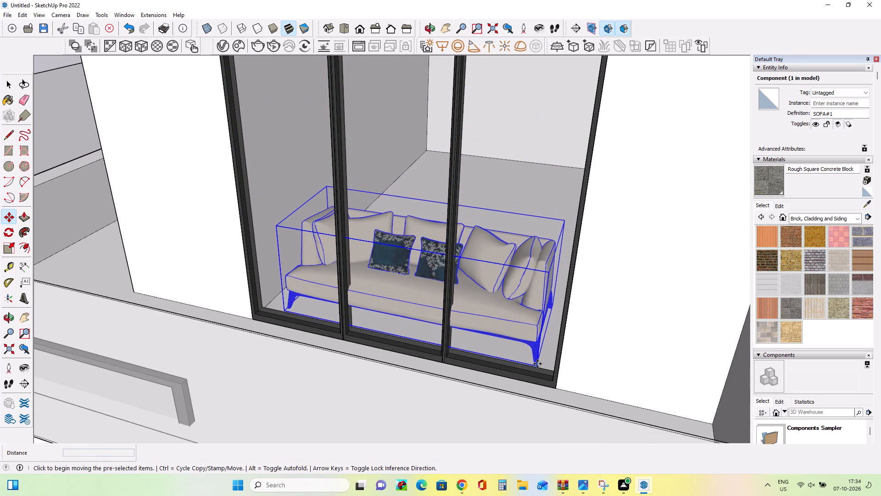
left_click(552, 291)
middle_click_drag(458, 303, 552, 306)
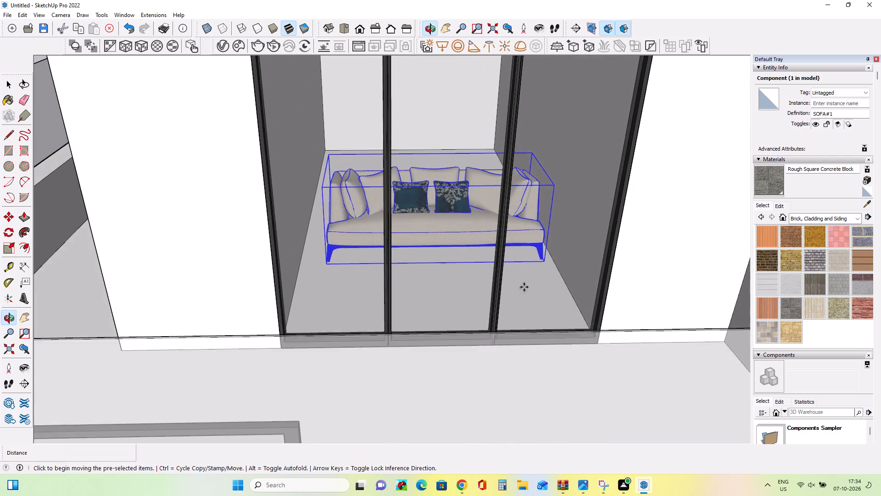
scroll(472, 254, "down", 3)
scroll(472, 253, "up", 1)
scroll(472, 253, "down", 3)
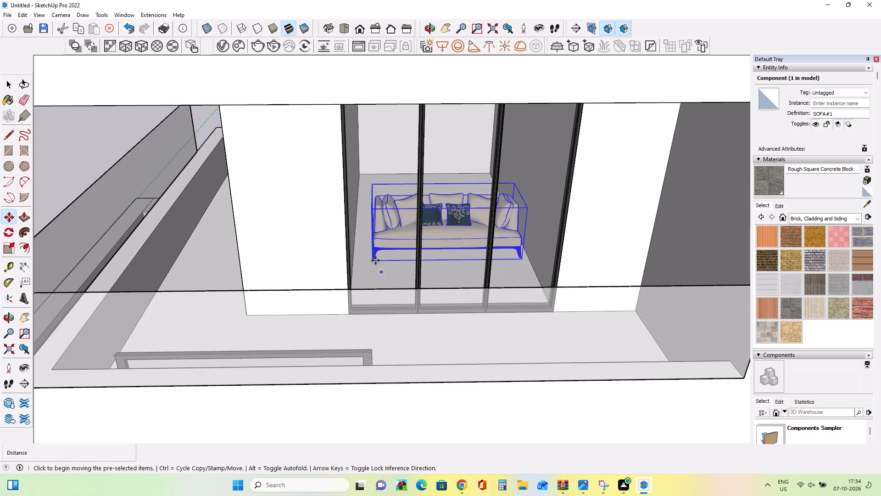
left_click(374, 259)
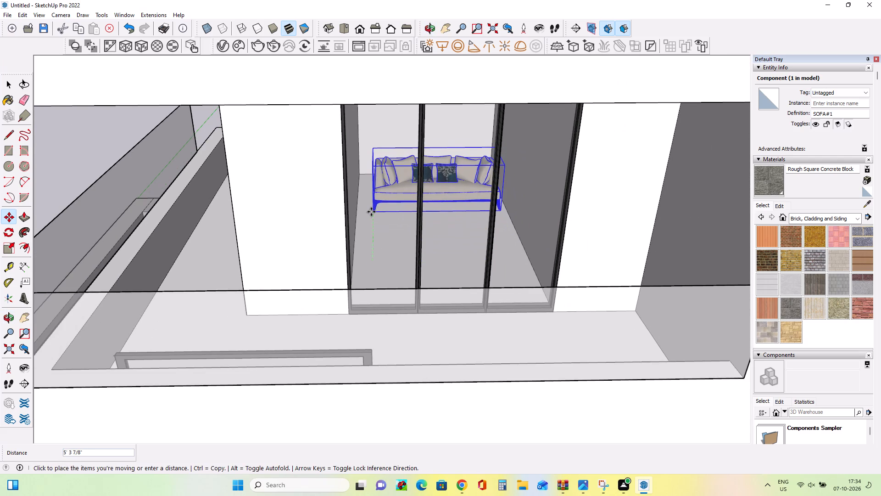
left_click(371, 212)
middle_click_drag(509, 229, 492, 237)
scroll(494, 242, "down", 3)
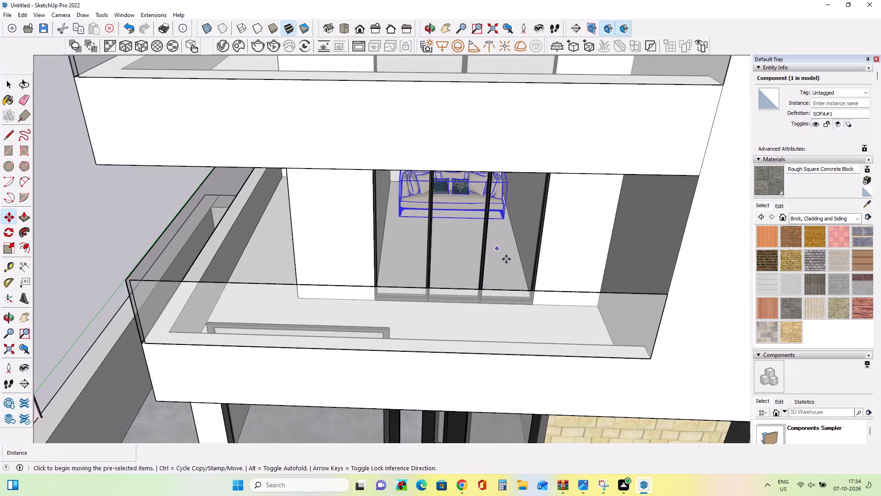
middle_click_drag(506, 259, 509, 217)
scroll(530, 221, "down", 3)
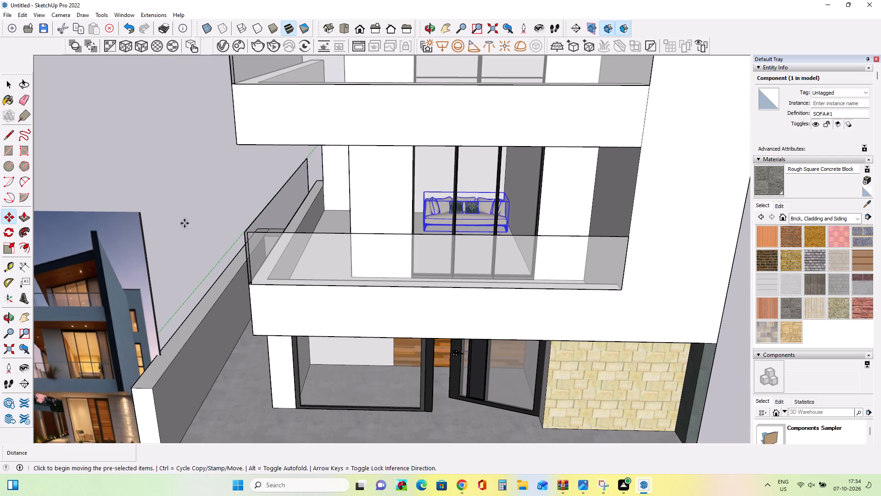
Switch to Chrome and replace the 3D Warehouse model search with "curtin".
left_click(456, 489)
left_click(352, 72)
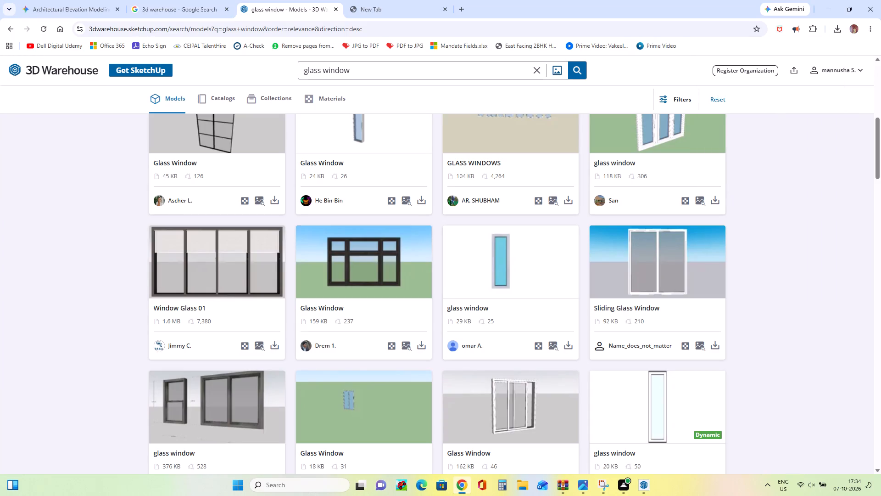
key("BackSpace")
key("BackSpace")
key("BackSpace")
key("BackSpace")
key("BackSpace")
key("BackSpace")
key("BackSpace")
key("BackSpace")
key("BackSpace")
key("BackSpace")
key("BackSpace")
key("BackSpace")
key("BackSpace")
key("BackSpace")
key("BackSpace")
key("BackSpace")
key("BackSpace")
key("BackSpace")
type("curtin")
key("Return")
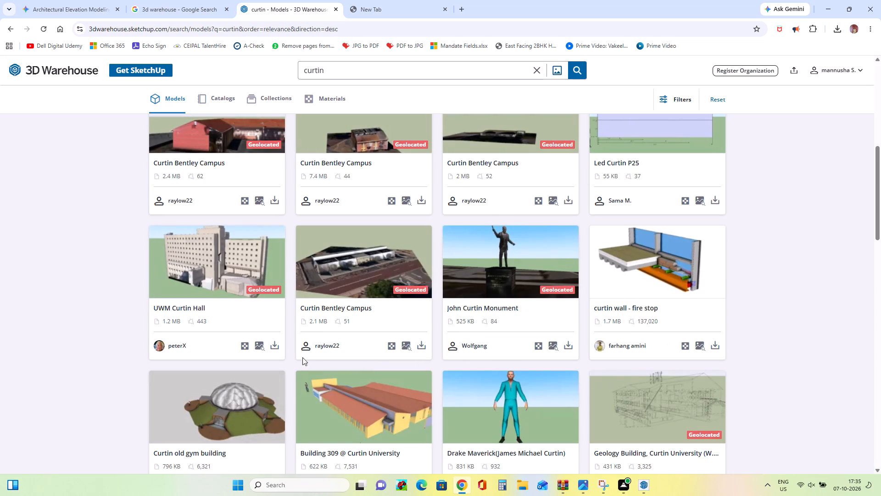
Correct the 3D Warehouse search term to "curtain" and run the model search again.
left_click(348, 68)
key("BackSpace")
key("BackSpace")
key("BackSpace")
key("BackSpace")
key("BackSpace")
type("urtain")
key("Return")
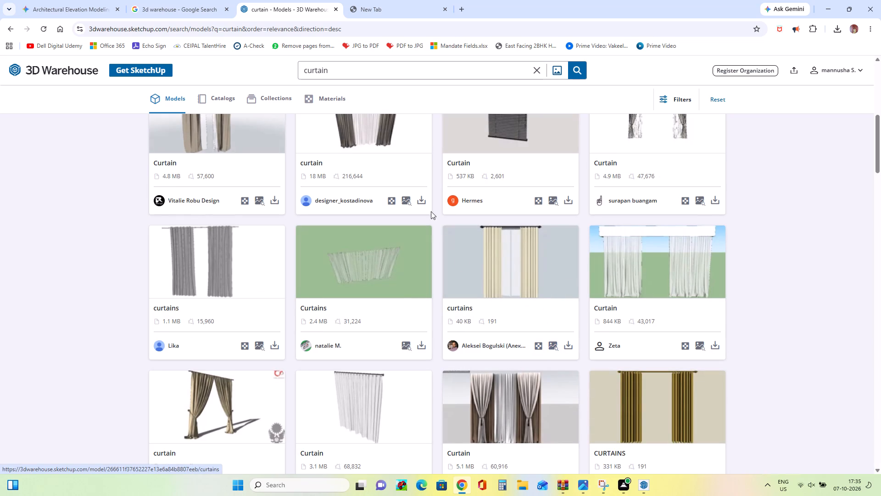
Look through the curtain models in the 3D Warehouse results for one suited to the tall window.
scroll(492, 268, "down", 5)
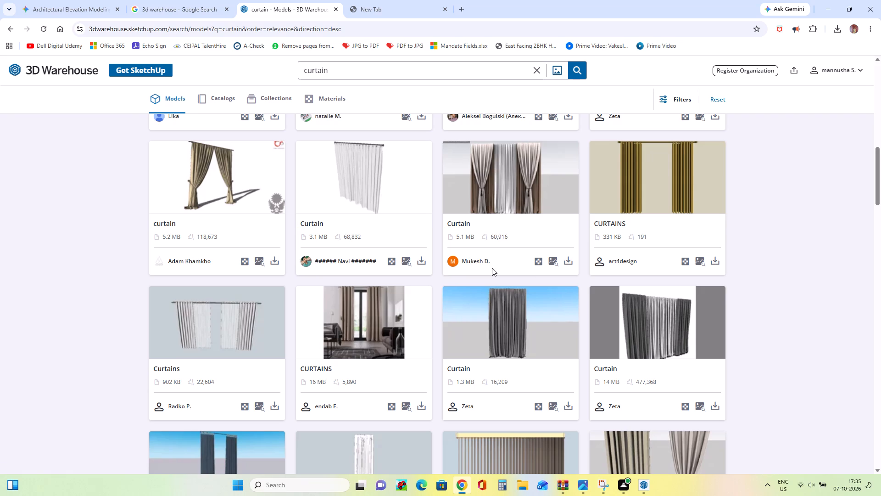
scroll(492, 268, "down", 2)
scroll(492, 268, "up", 6)
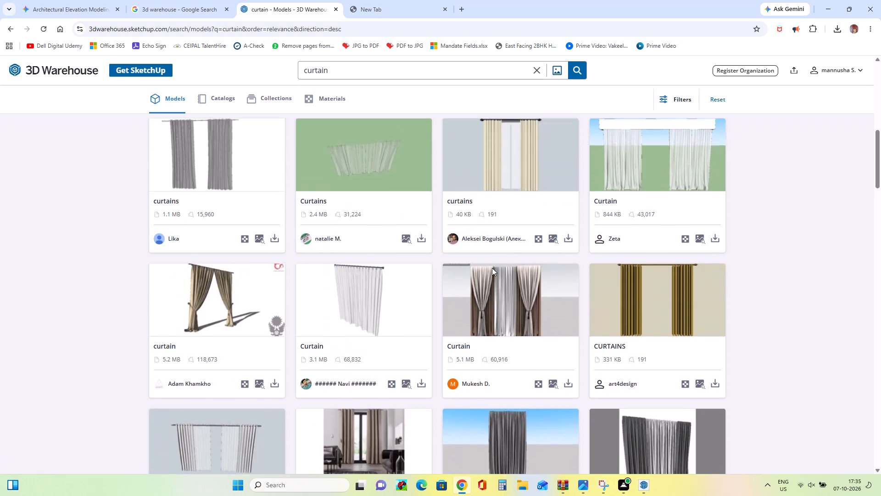
scroll(492, 268, "up", 1)
scroll(492, 268, "down", 11)
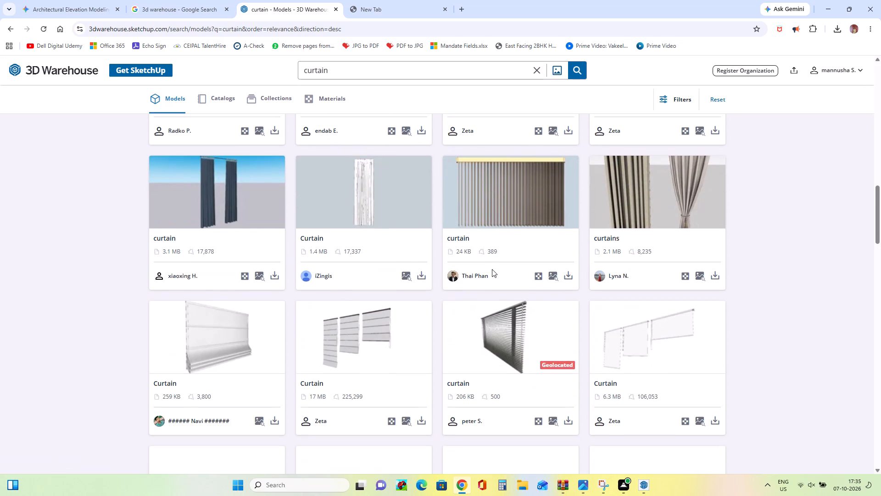
scroll(480, 281, "down", 4)
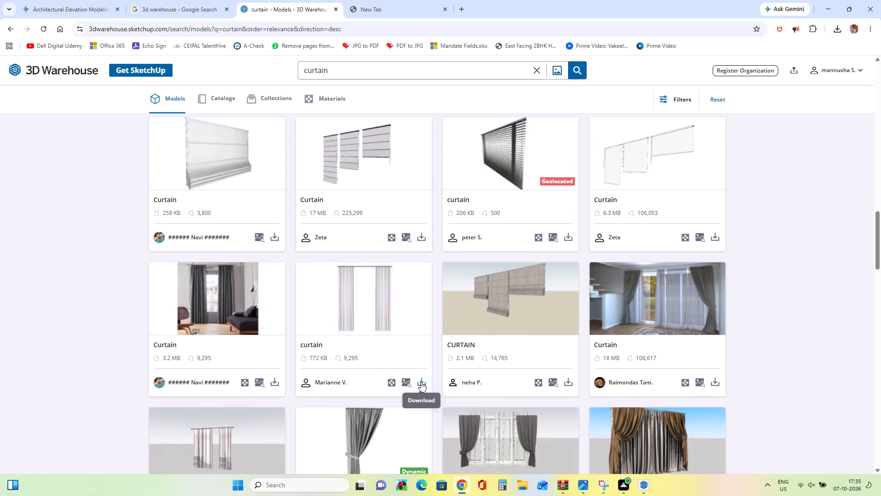
scroll(421, 382, "down", 4)
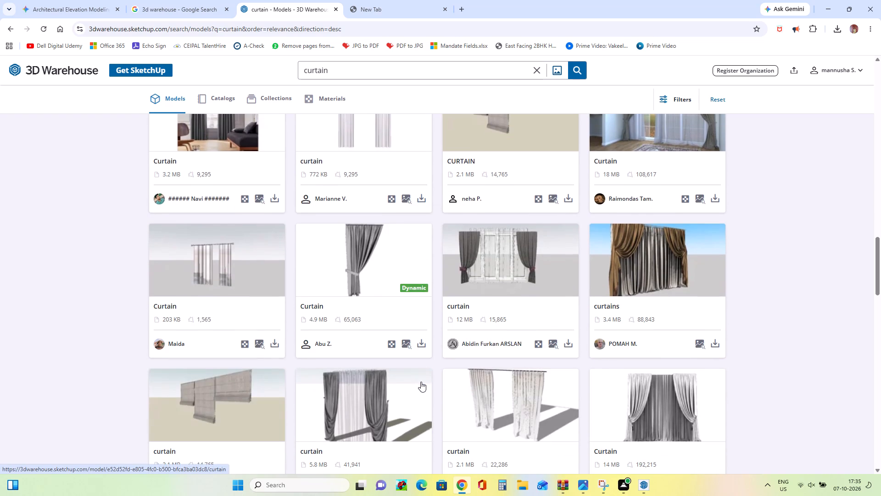
scroll(429, 372, "down", 4)
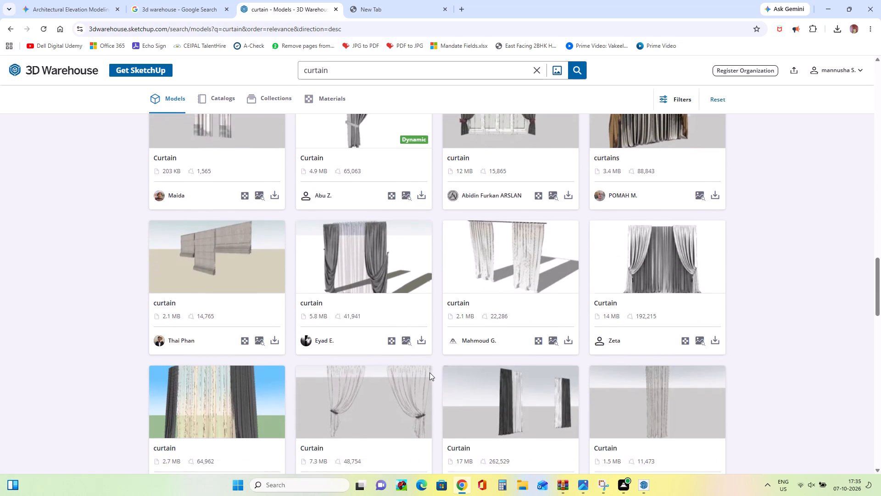
scroll(429, 372, "down", 1)
scroll(690, 451, "down", 3)
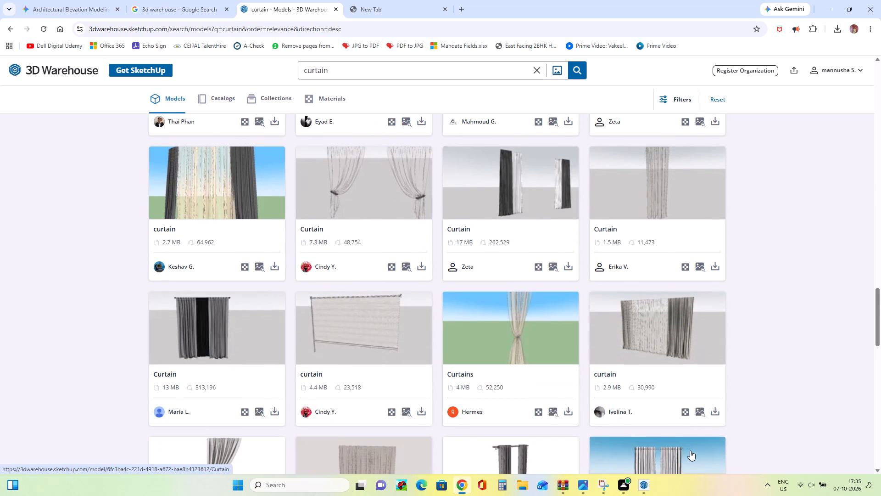
scroll(690, 451, "down", 2)
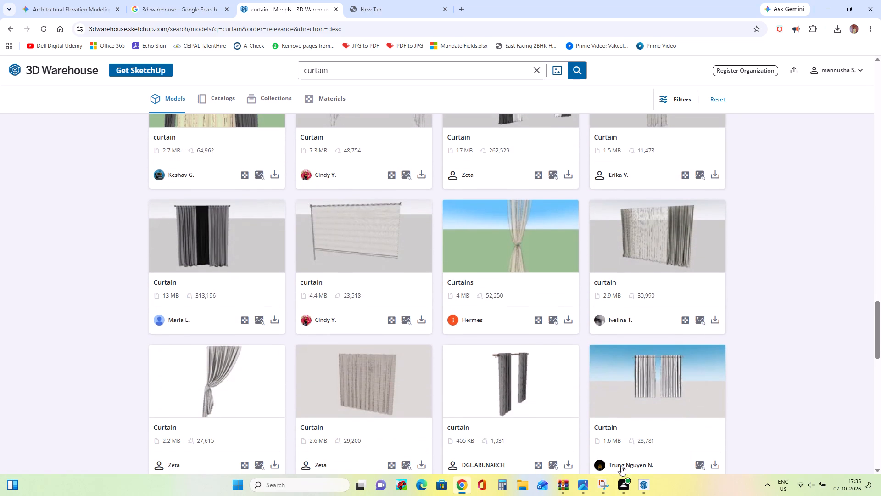
Switch to SketchUp and examine the curtains at the middle-floor window in the reference photo.
left_click(644, 488)
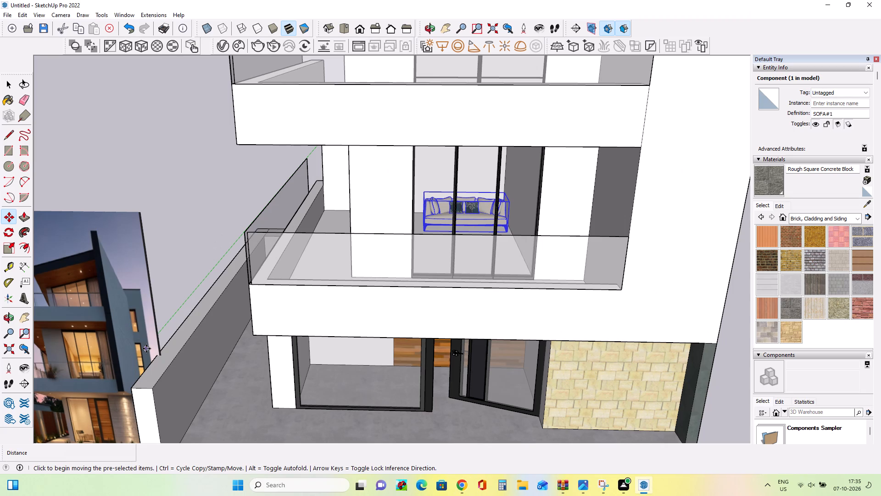
scroll(65, 380, "up", 3)
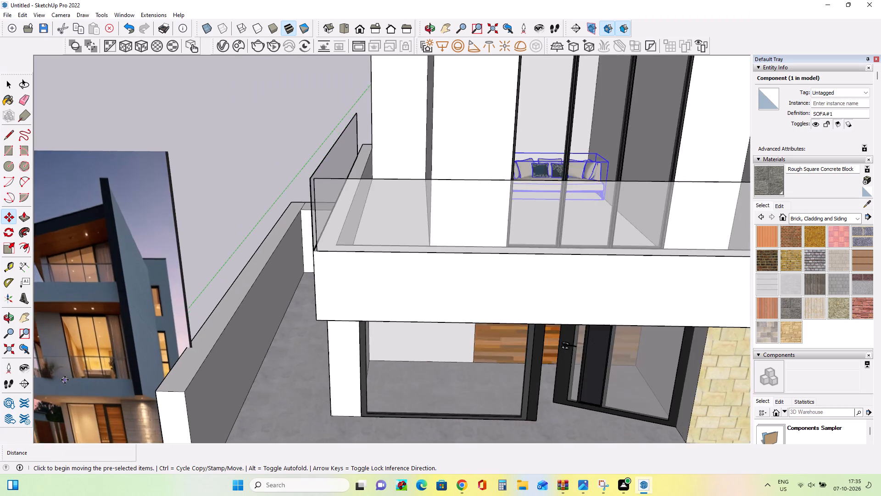
scroll(65, 380, "up", 11)
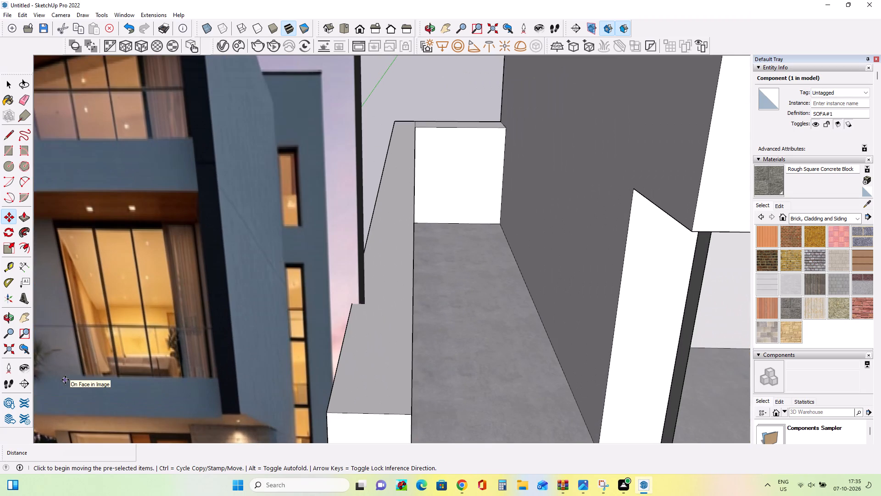
scroll(65, 380, "down", 14)
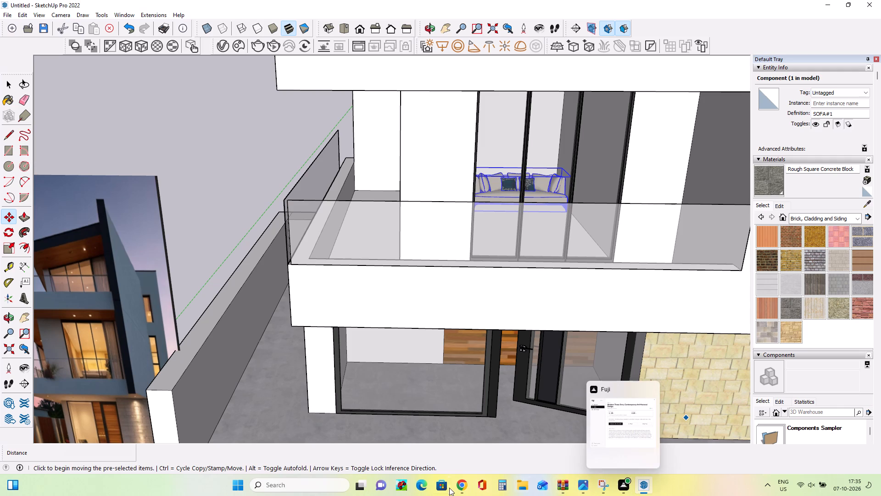
Switch to Chrome and look through the 3D Warehouse curtain results for a model that suits the tall window.
left_click(462, 488)
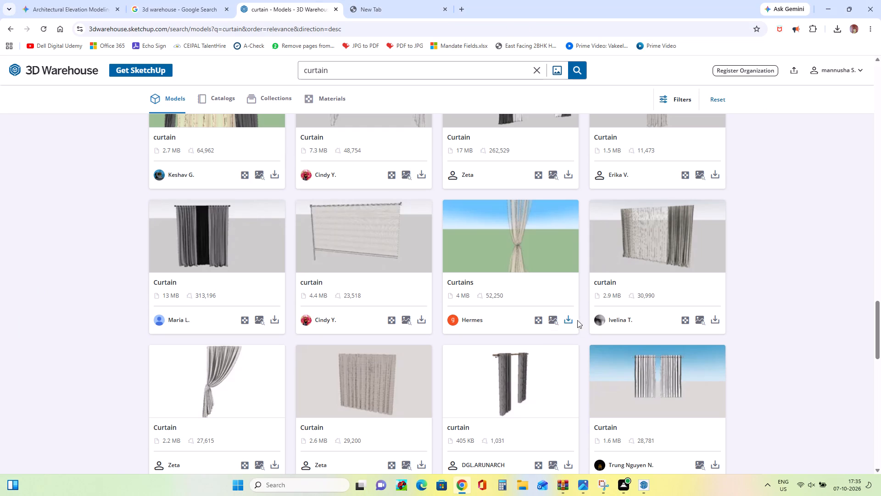
scroll(582, 306, "down", 7)
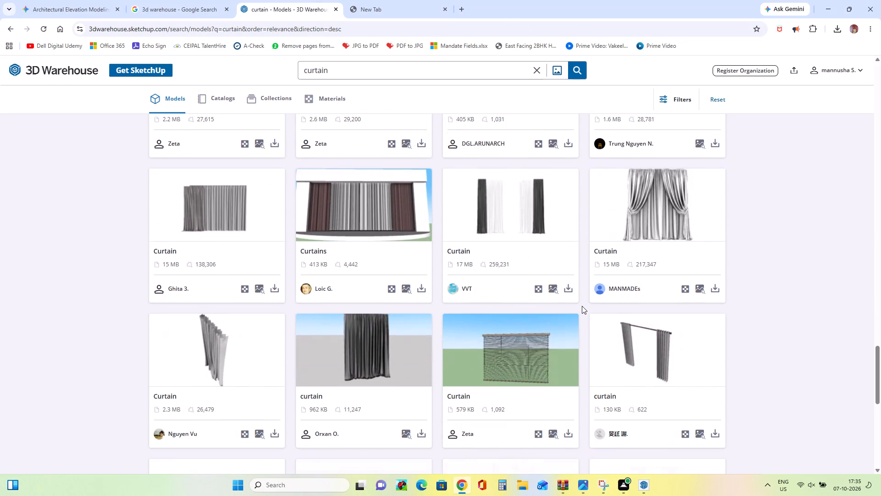
scroll(582, 306, "down", 7)
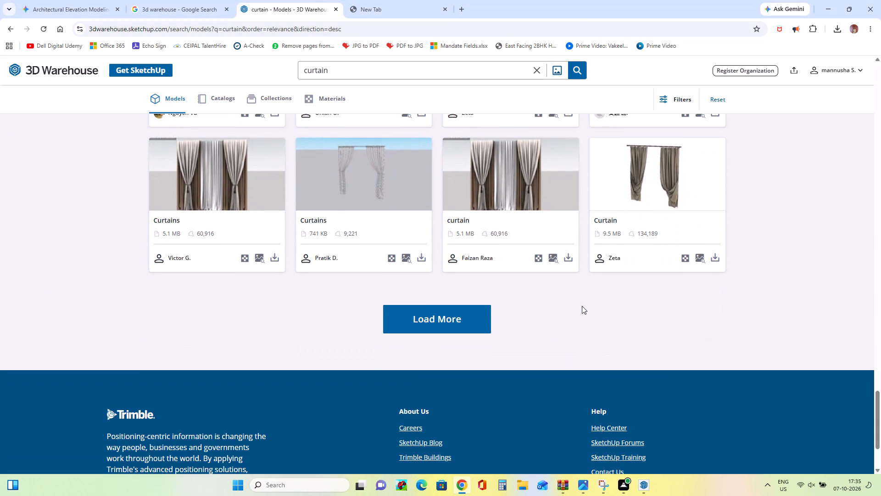
scroll(582, 306, "up", 18)
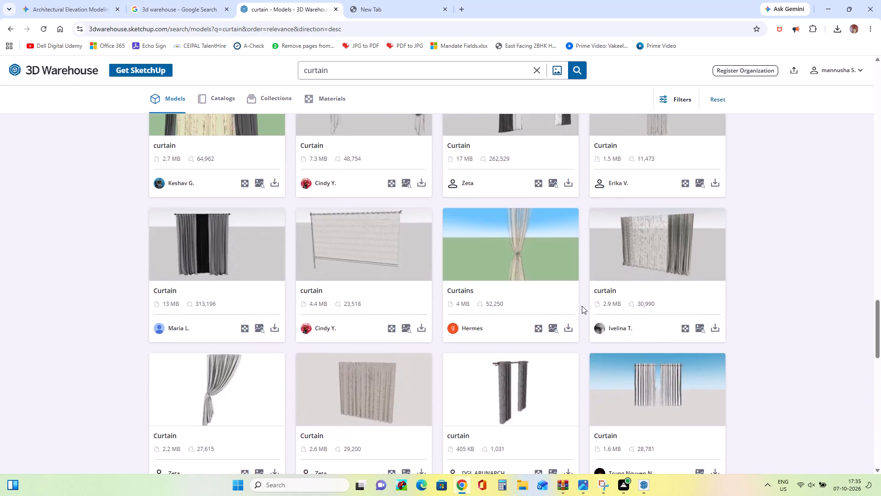
scroll(582, 306, "up", 9)
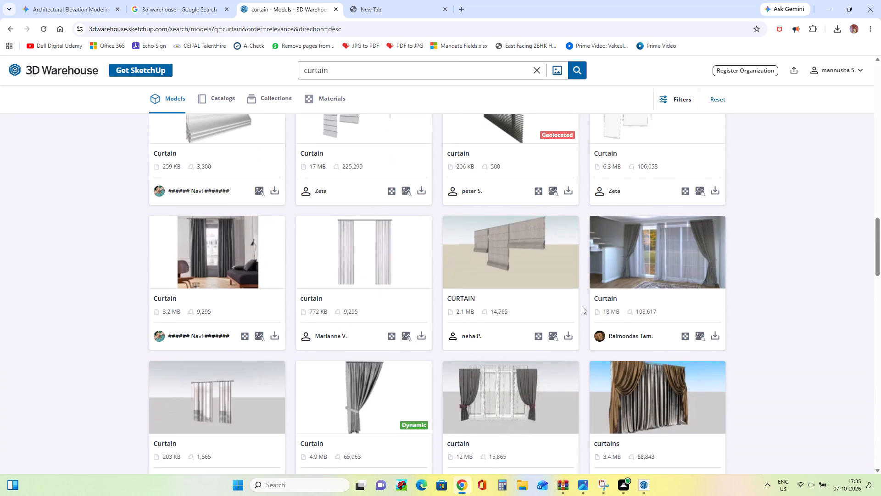
scroll(582, 306, "up", 8)
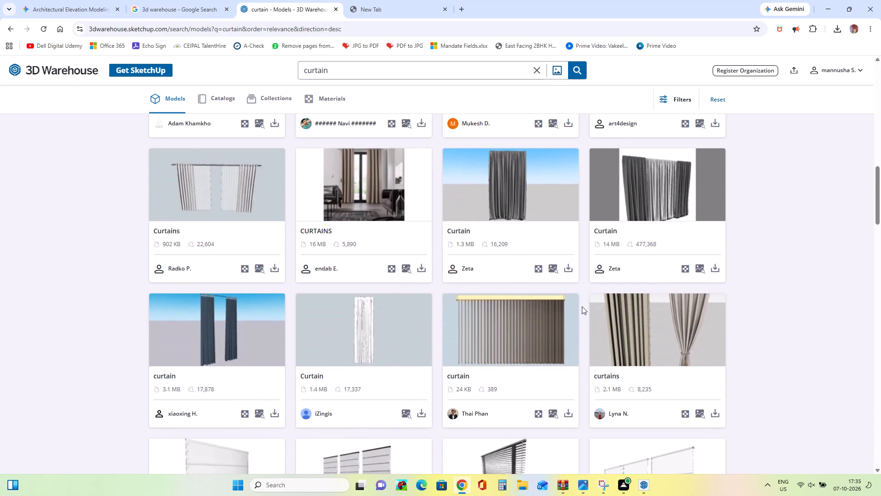
Download the narrow white single-panel Curtain model (1.4 MB) from the 3D Warehouse results.
left_click(420, 411)
left_click(451, 340)
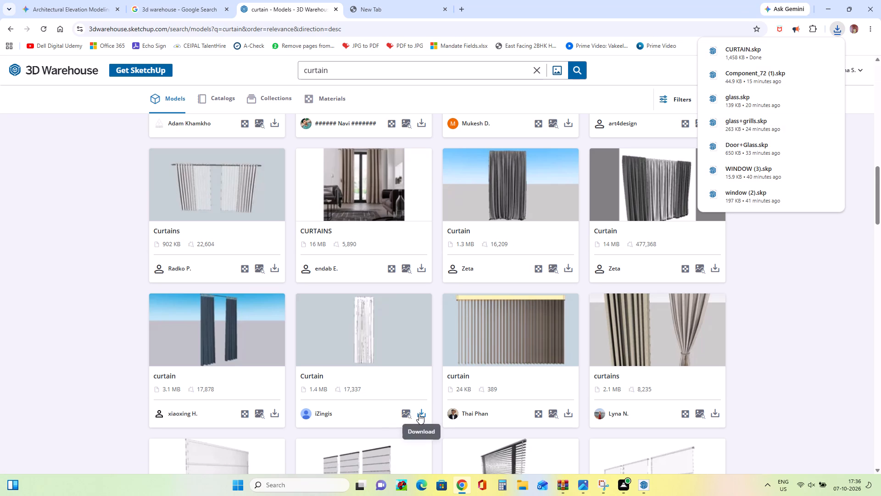
Switch to SketchUp, import the CURTAIN file from Downloads and place it behind the middle-floor window glazing.
left_click(826, 5)
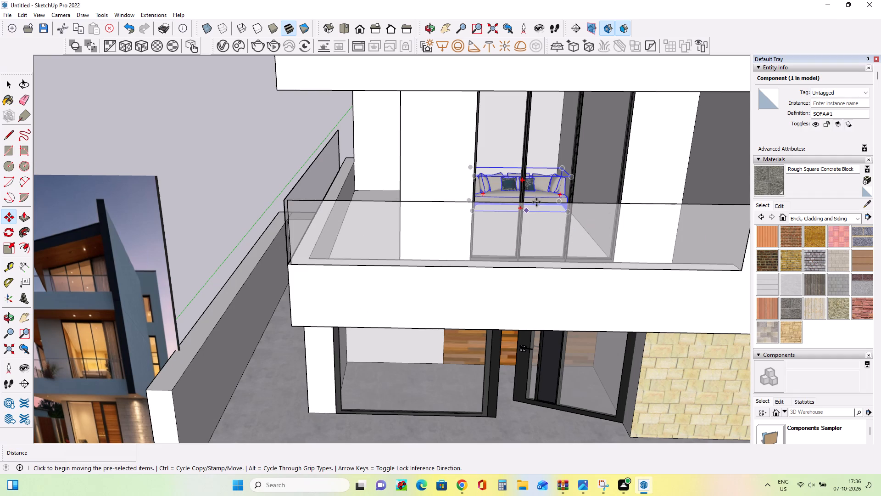
left_click(9, 14)
left_click(17, 169)
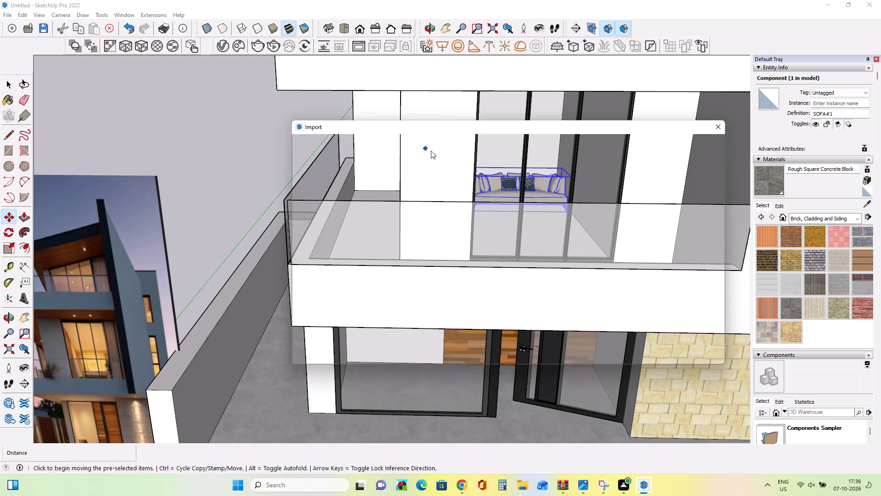
left_click(391, 209)
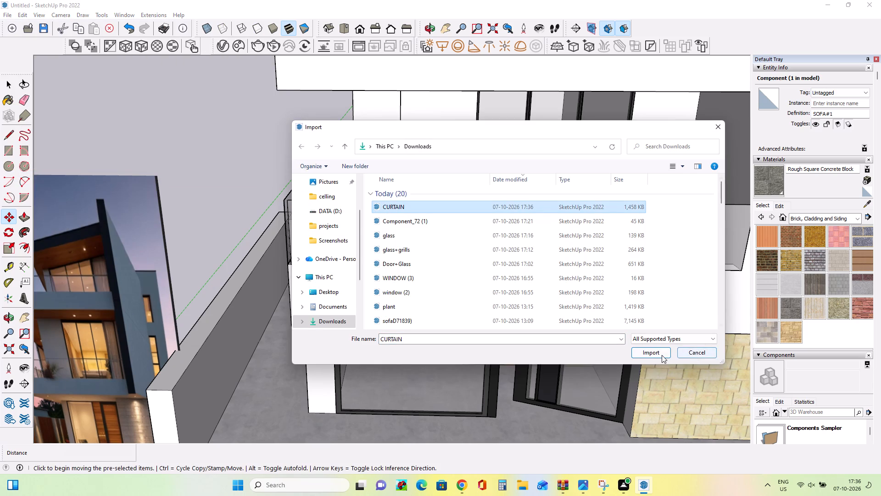
left_click(661, 355)
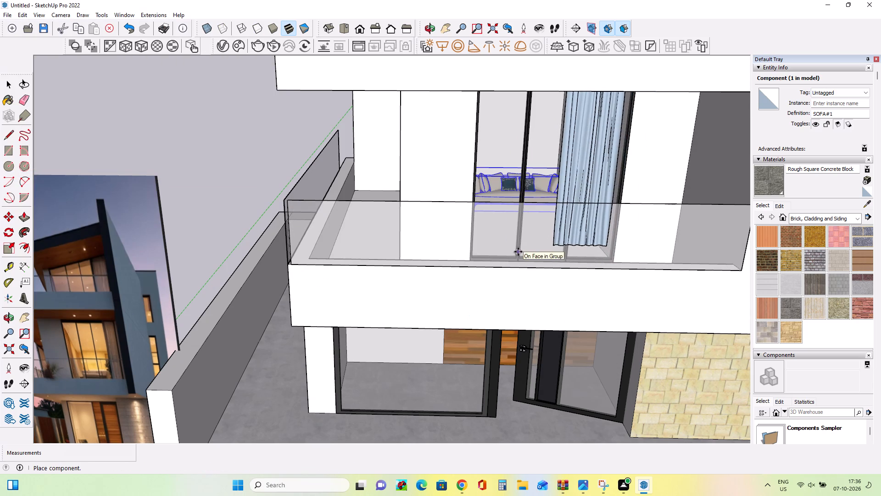
middle_click_drag(519, 254, 663, 313)
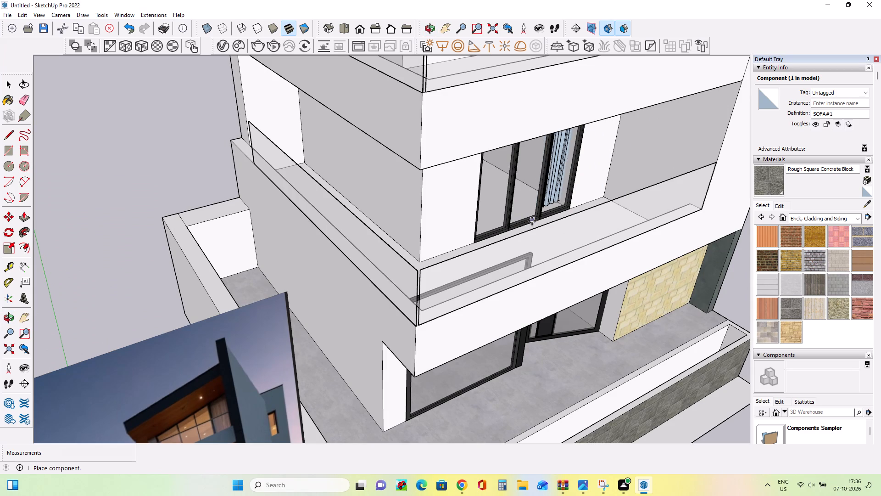
left_click(532, 221)
Scale the middle-floor curtain's height by about 1.15 so it reaches up to the window head.
middle_click_drag(582, 248, 479, 235)
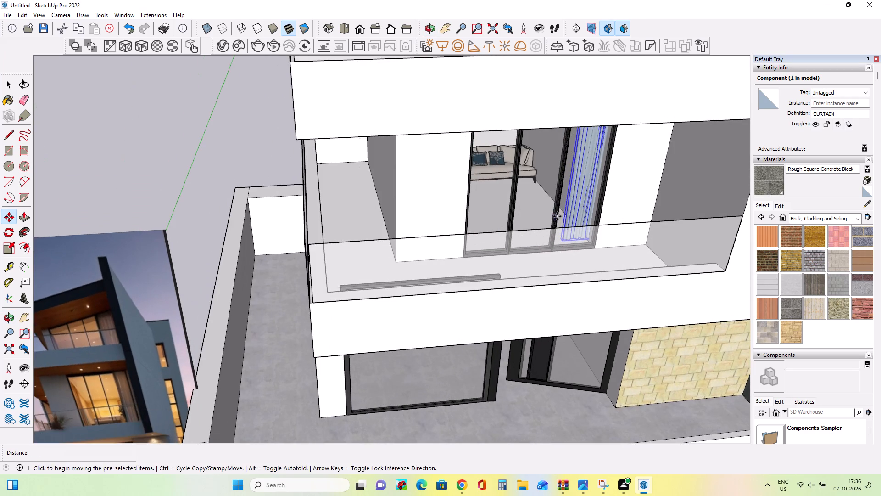
middle_click_drag(557, 216, 434, 190)
scroll(635, 154, "up", 4)
middle_click_drag(604, 166, 601, 144)
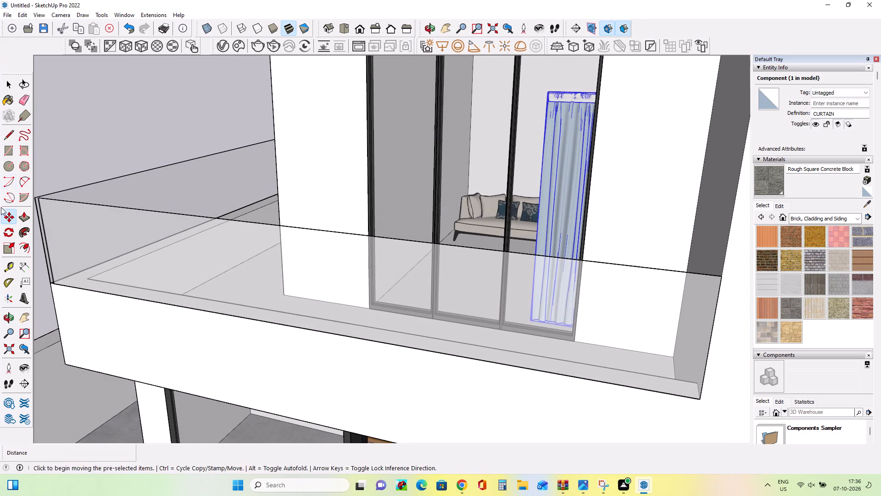
left_click(6, 246)
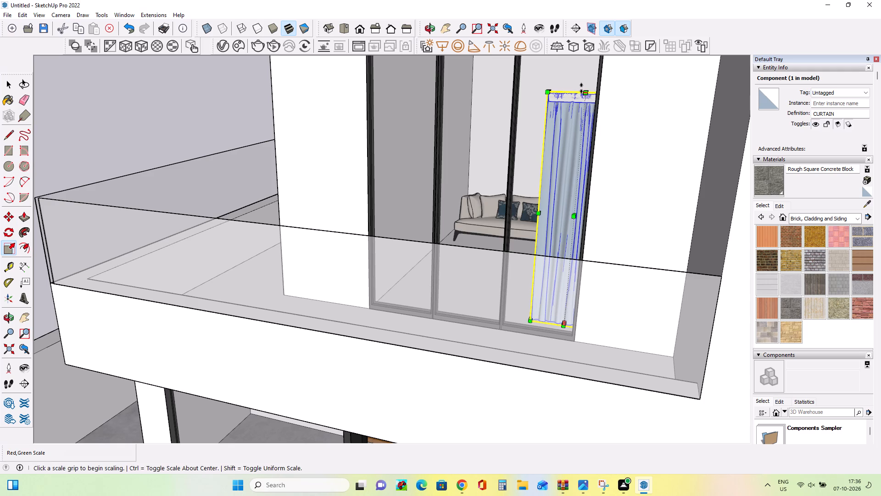
left_click(582, 88)
middle_click_drag(584, 72, 555, 121)
scroll(555, 121, "down", 3)
middle_click_drag(563, 169, 571, 85)
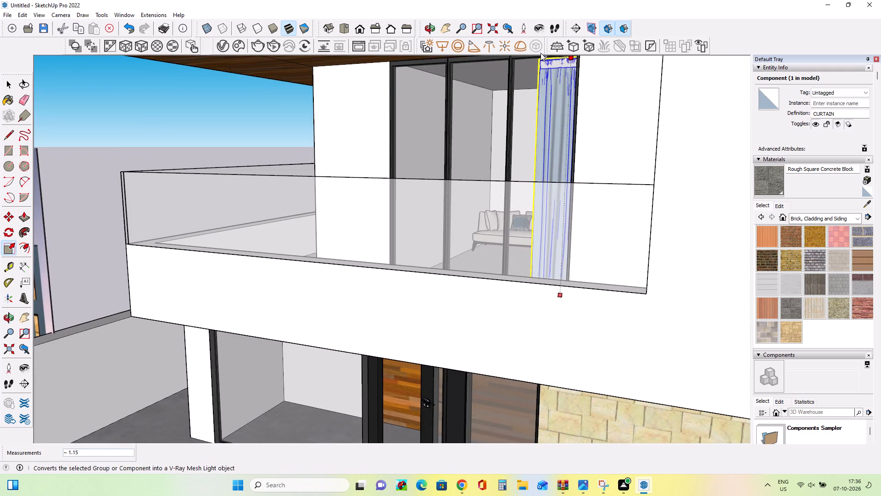
left_click(530, 59)
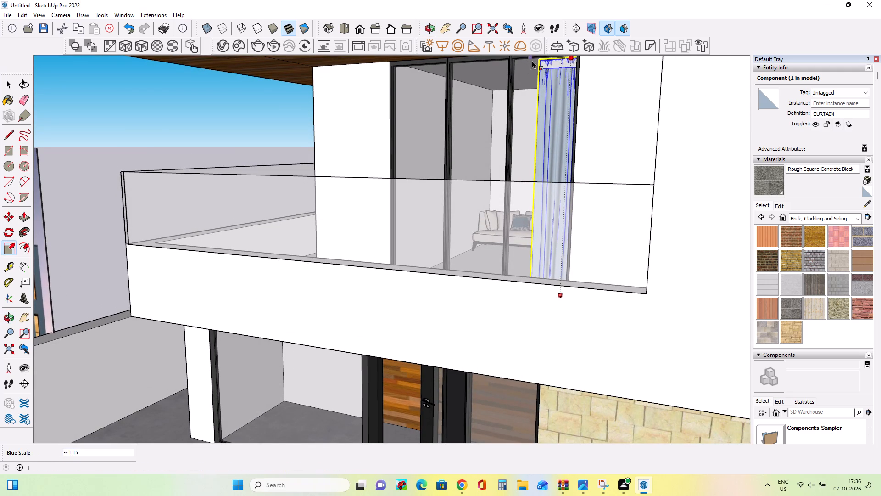
Scale the middle-floor curtain along the green and blue axes from its top edge at the window head.
scroll(584, 109, "down", 7)
scroll(569, 79, "up", 7)
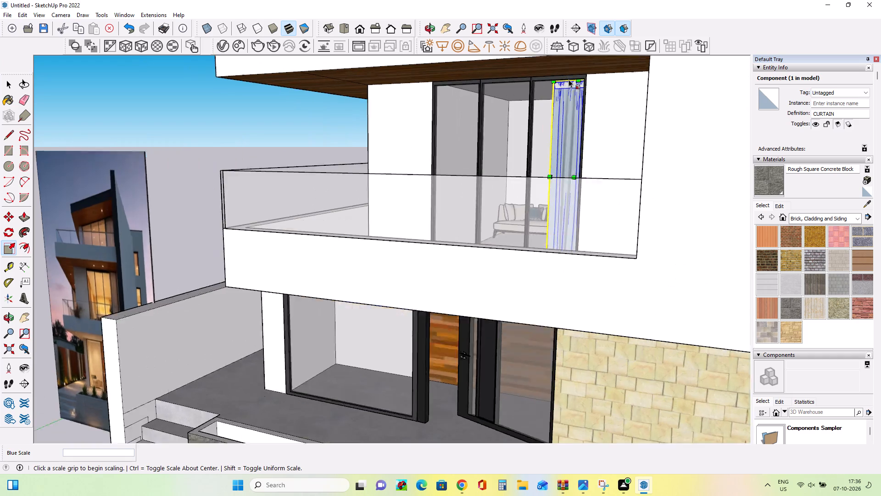
scroll(569, 79, "up", 5)
left_click(589, 80)
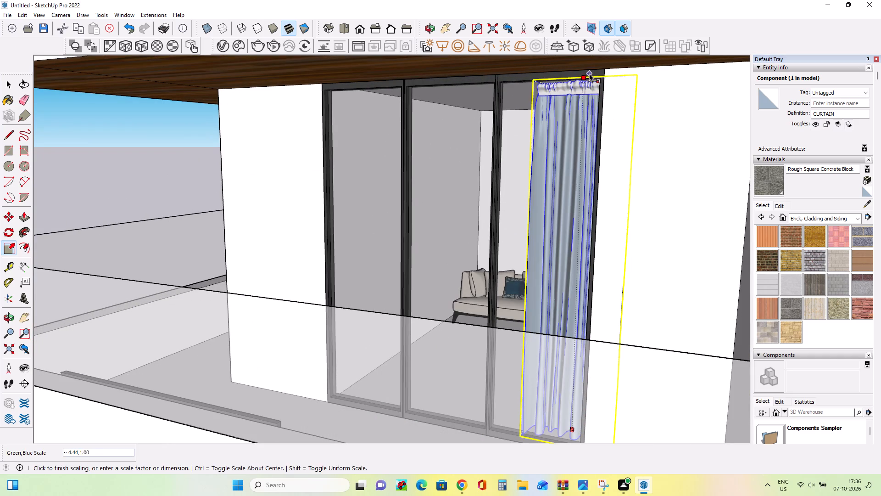
left_click(589, 68)
Check the scaled curtain from several angles and compare it with the window curtains in the reference photo.
middle_click_drag(602, 135, 655, 192)
middle_click_drag(574, 367, 601, 323)
scroll(575, 295, "down", 7)
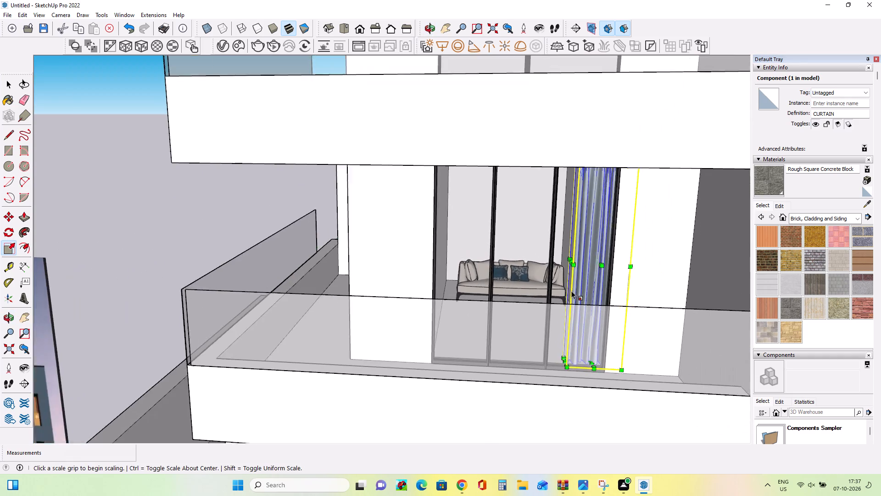
scroll(571, 291, "down", 9)
scroll(320, 428, "up", 3)
scroll(346, 378, "up", 6)
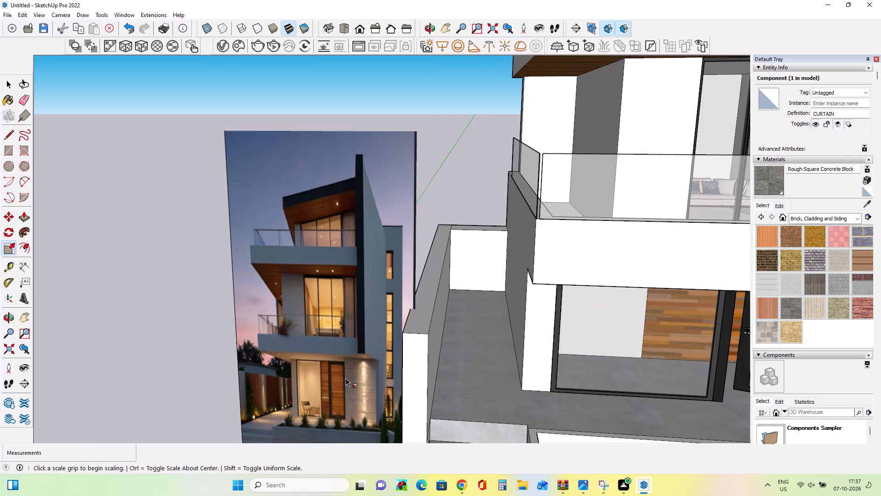
scroll(346, 378, "up", 3)
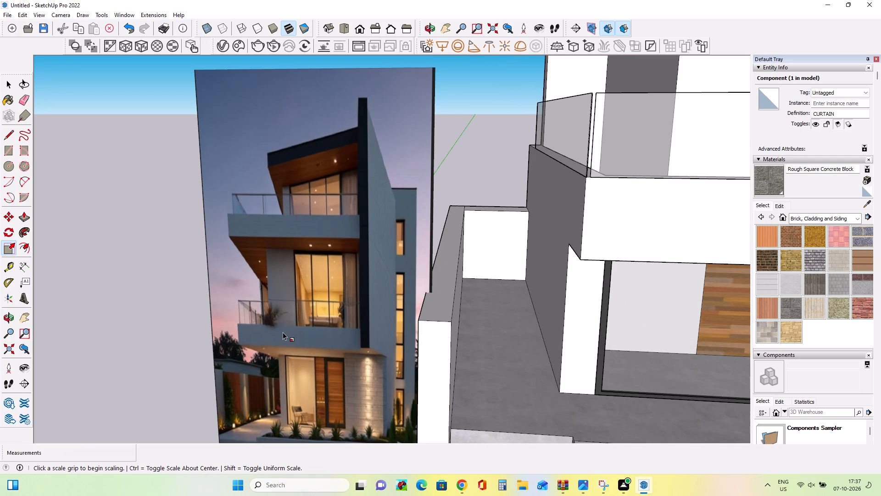
scroll(283, 332, "down", 13)
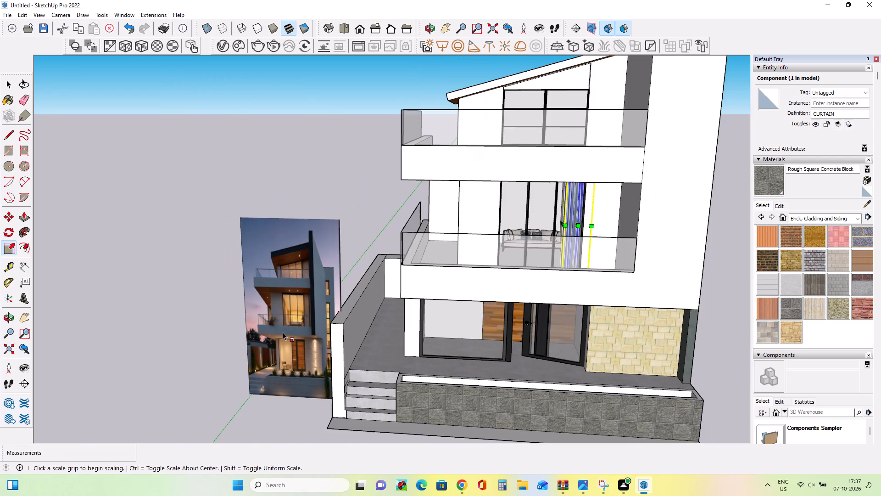
middle_click_drag(567, 223, 513, 230)
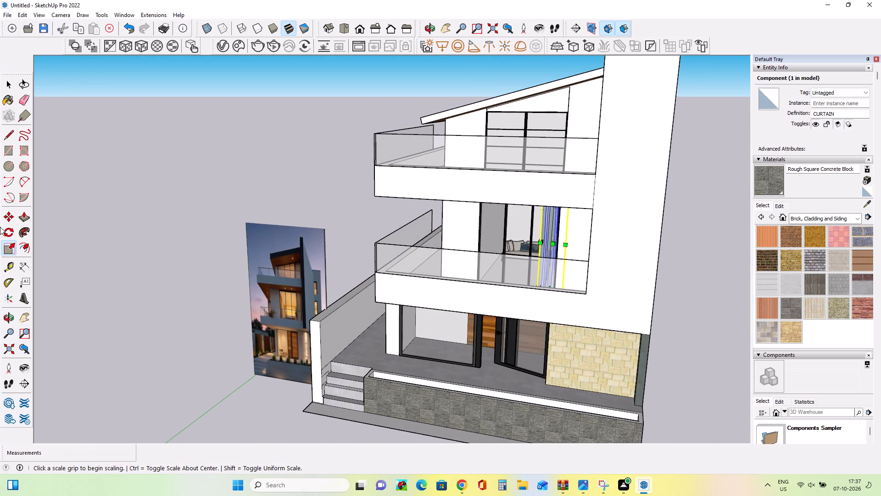
Copy the curtain about 10' 2" straight up from the middle-floor window to the top-floor window.
left_click(11, 217)
middle_click_drag(571, 220, 558, 208)
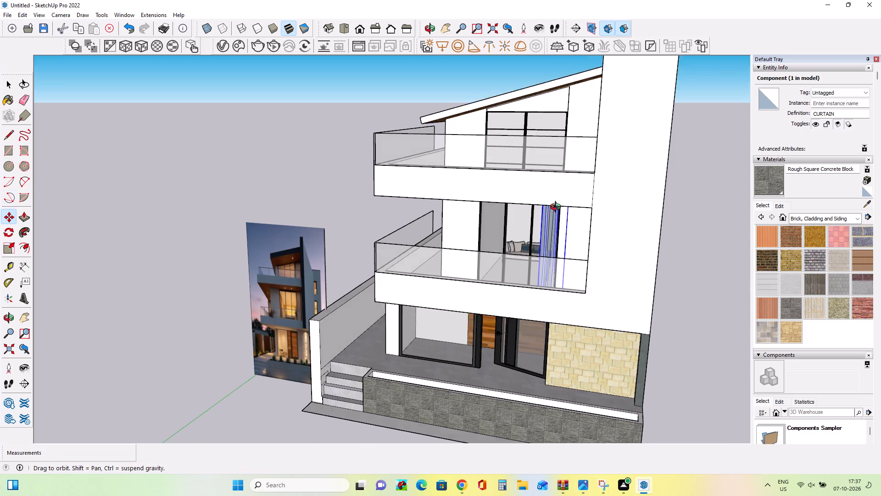
middle_click_drag(558, 208, 544, 201)
middle_click_drag(567, 203, 564, 173)
middle_click(564, 173)
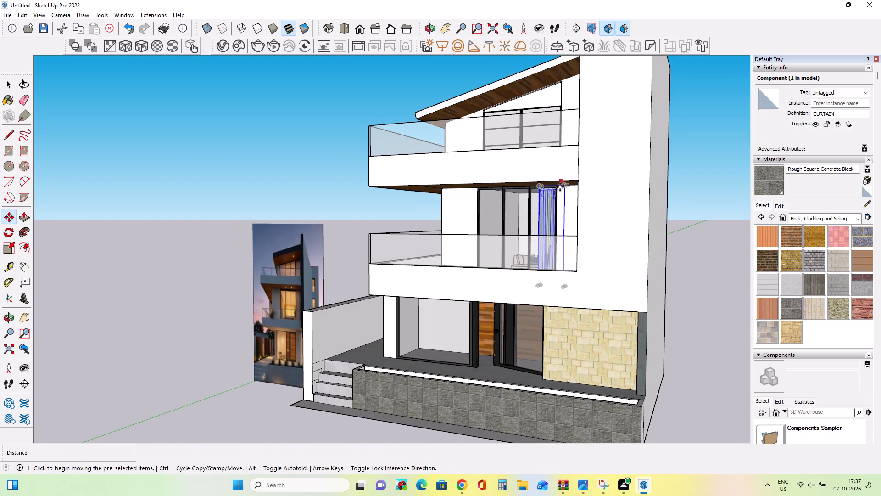
scroll(560, 187, "up", 2)
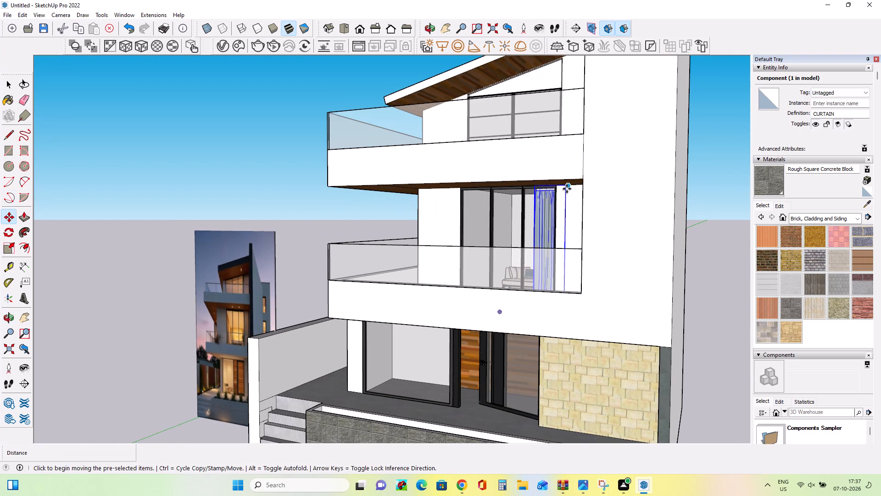
left_click(567, 188)
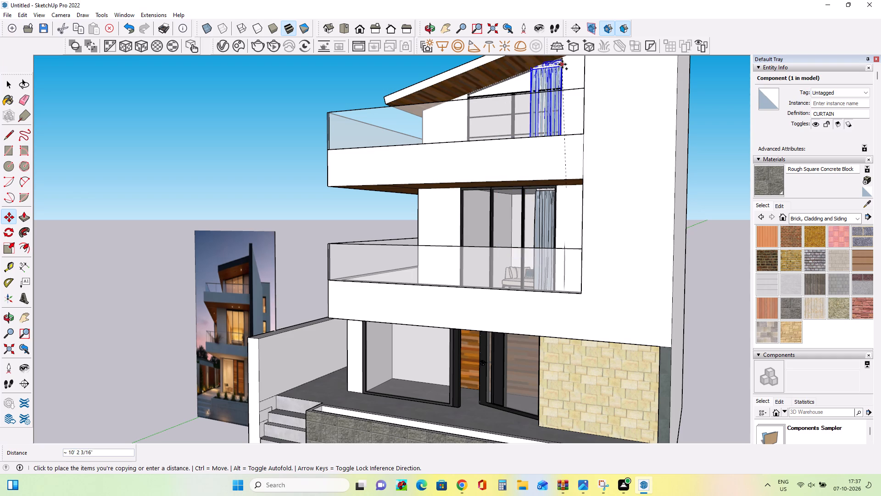
left_click(562, 64)
Scale the top-floor curtain by about 0.50 in green and 0.79 in blue to fit the window height.
middle_click_drag(536, 94, 596, 180)
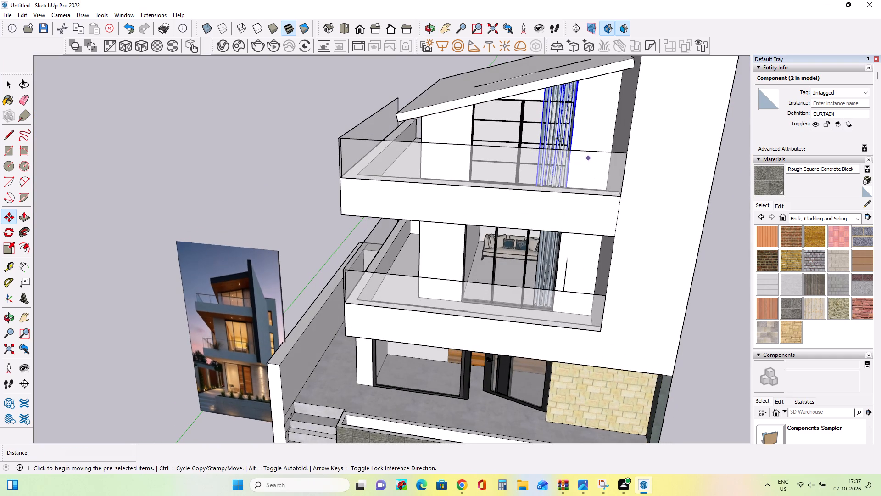
scroll(558, 135, "up", 7)
middle_click_drag(558, 134, 498, 140)
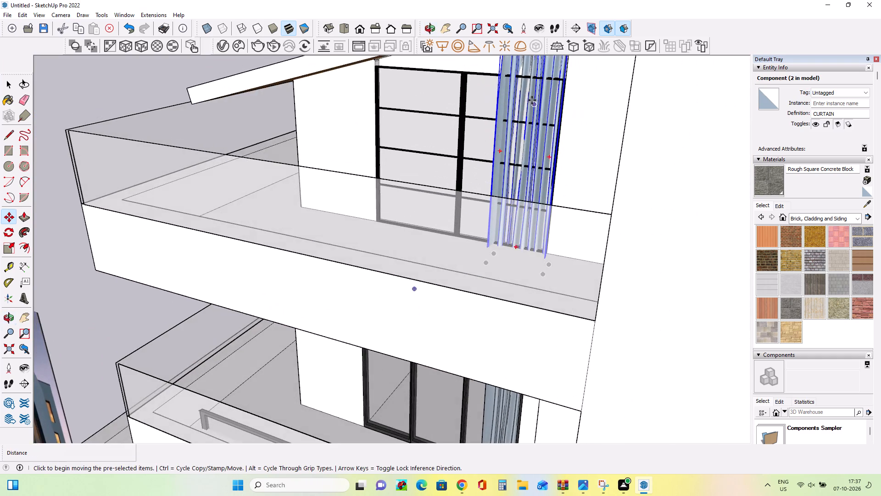
scroll(532, 100, "down", 4)
middle_click_drag(532, 100, 508, 115)
middle_click_drag(523, 119, 529, 105)
scroll(529, 105, "down", 2)
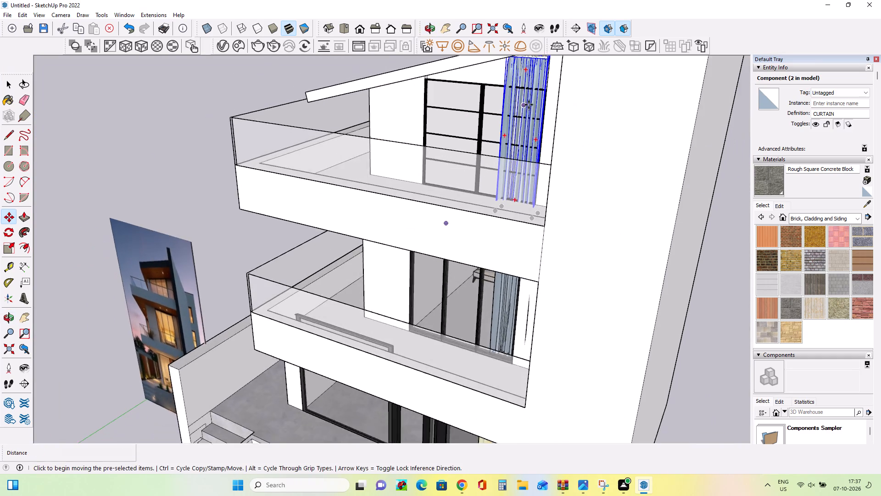
scroll(529, 105, "down", 4)
left_click(6, 247)
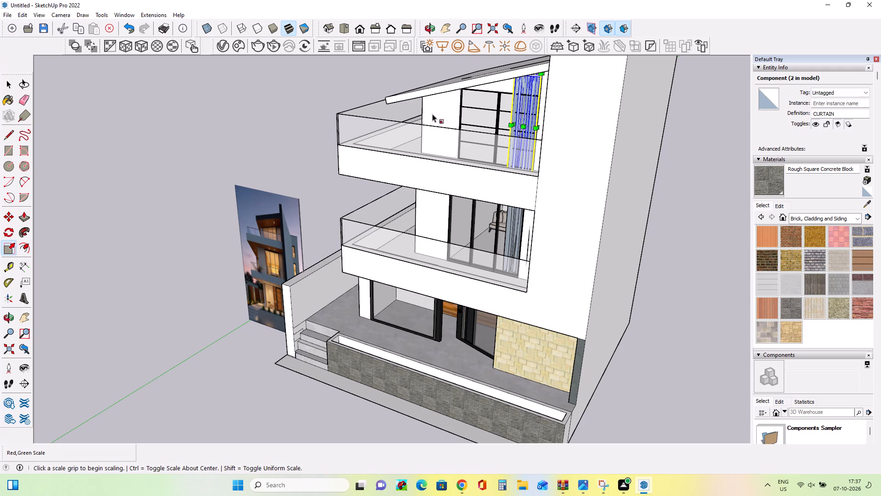
middle_click_drag(545, 87, 540, 73)
scroll(531, 74, "up", 3)
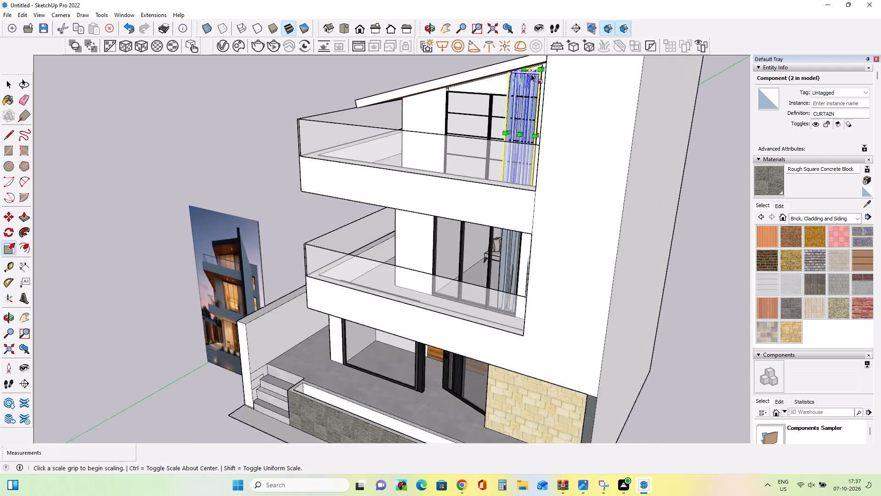
scroll(531, 74, "up", 1)
left_click(525, 69)
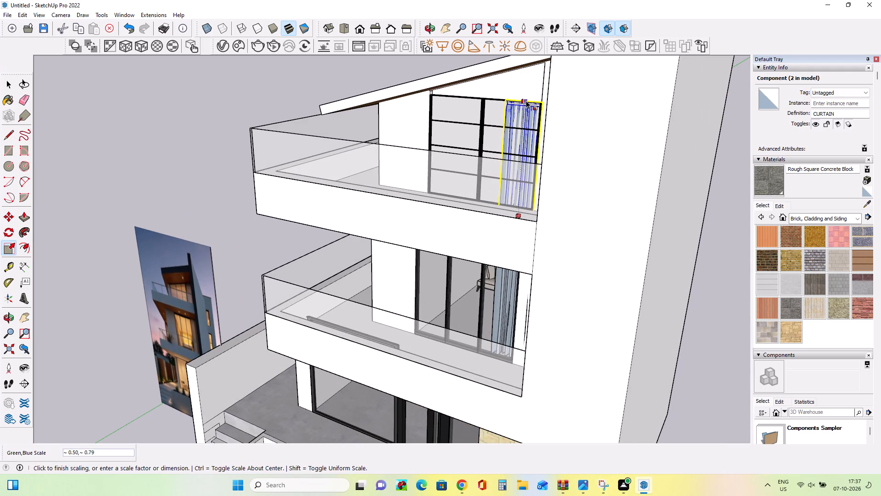
left_click(526, 101)
middle_click_drag(507, 178, 550, 174)
scroll(516, 123, "up", 3)
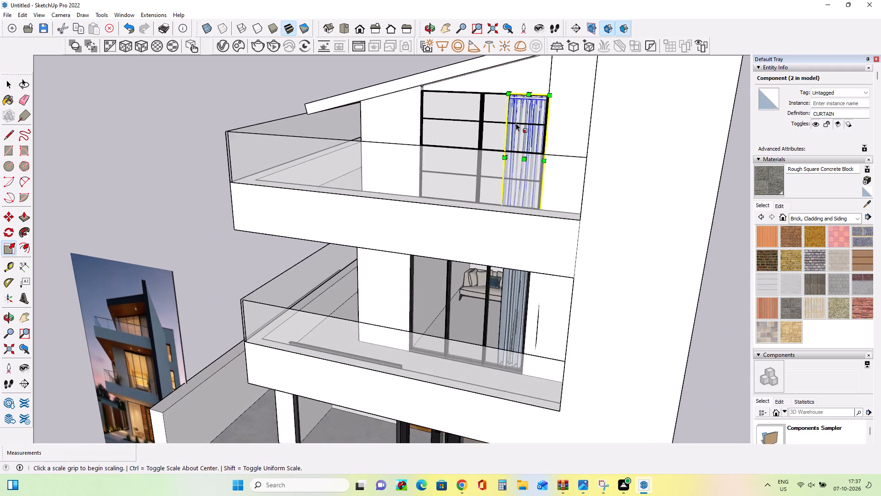
Inspect the fit of the scaled top-floor curtain in its window, up close and within the whole facade.
scroll(515, 130, "up", 4)
middle_click_drag(517, 133, 568, 147)
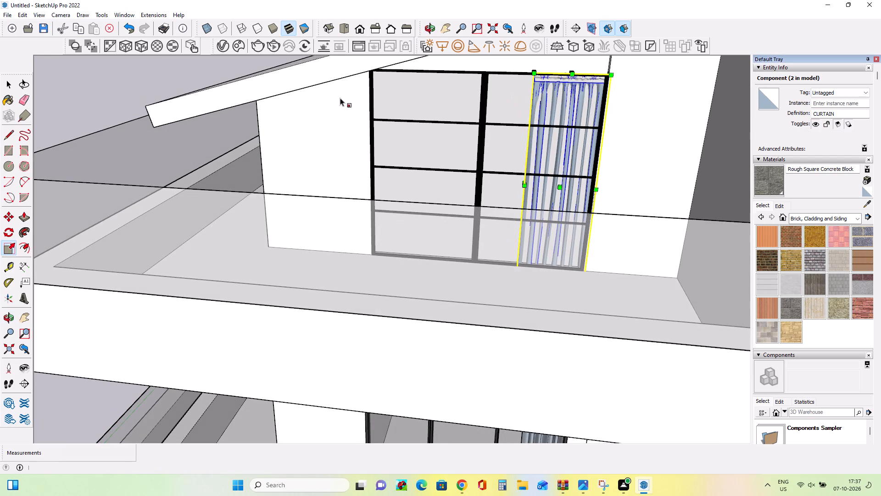
left_click(9, 88)
left_click(105, 92)
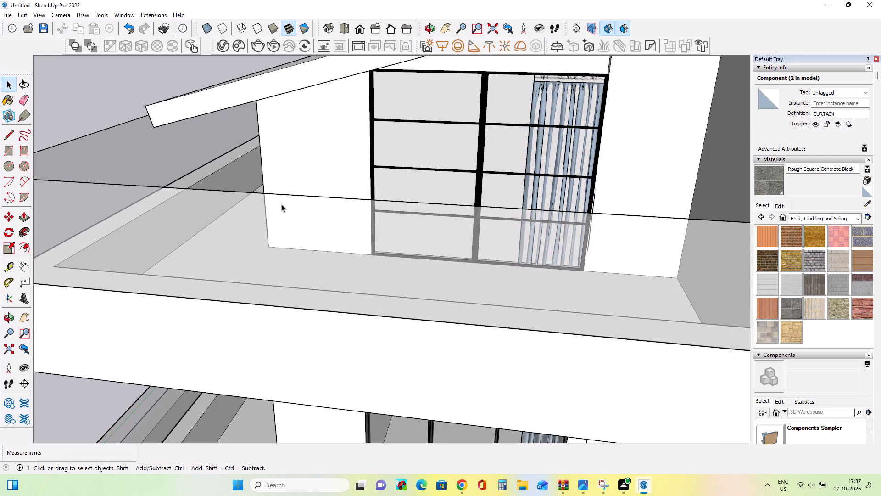
middle_click_drag(281, 204, 287, 190)
scroll(287, 190, "down", 11)
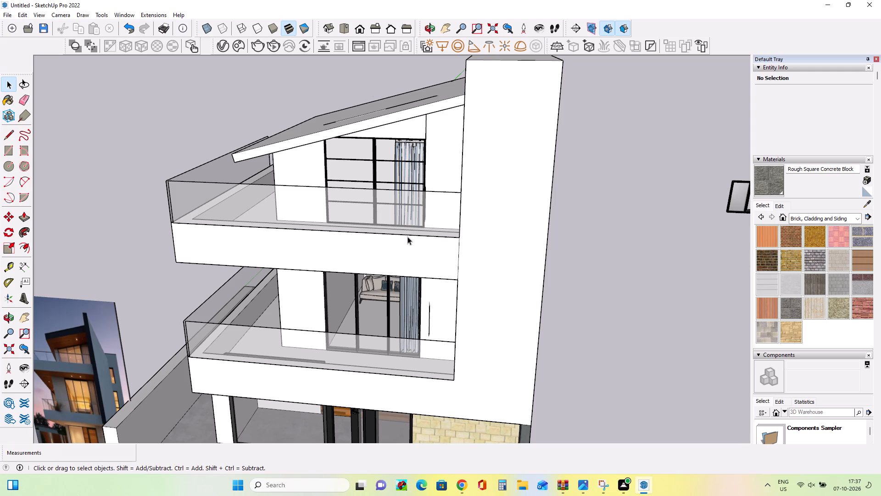
scroll(408, 242, "down", 3)
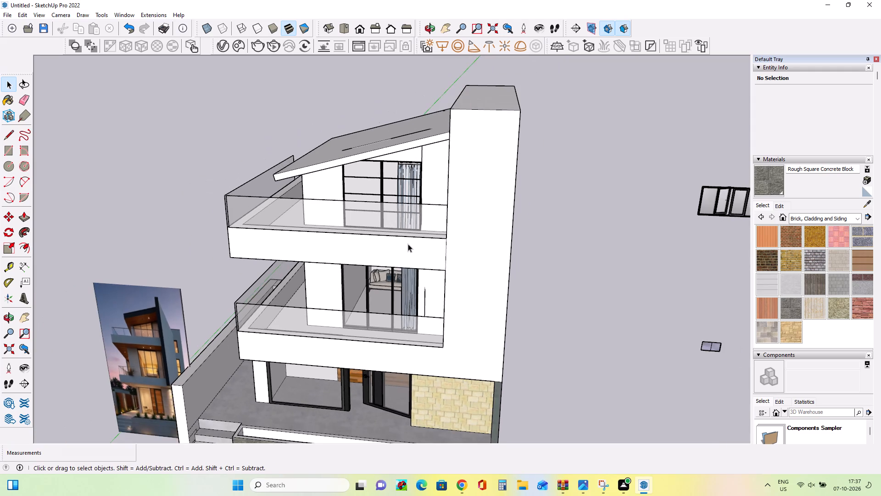
middle_click_drag(407, 287, 423, 248)
Narrow the middle-floor curtain by scaling its outer side inward to the edge of the window frame.
scroll(437, 291, "up", 7)
middle_click_drag(418, 305, 463, 349)
left_click(447, 329)
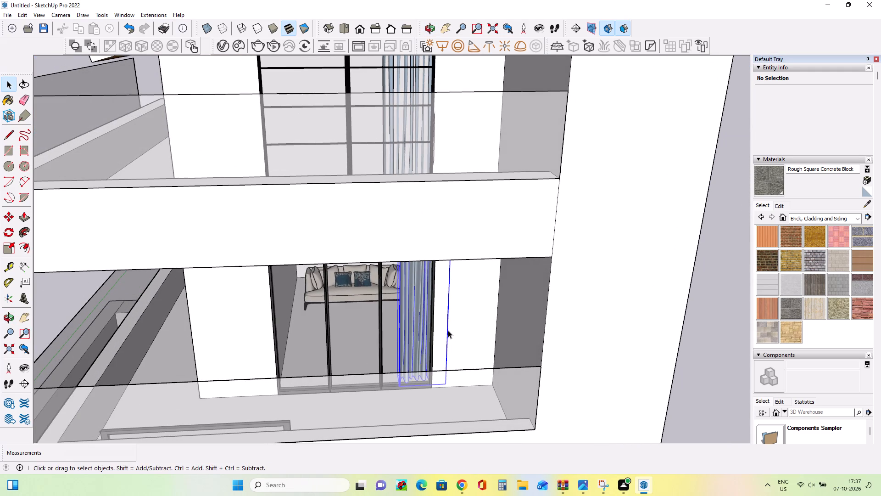
left_click(4, 245)
left_click(447, 301)
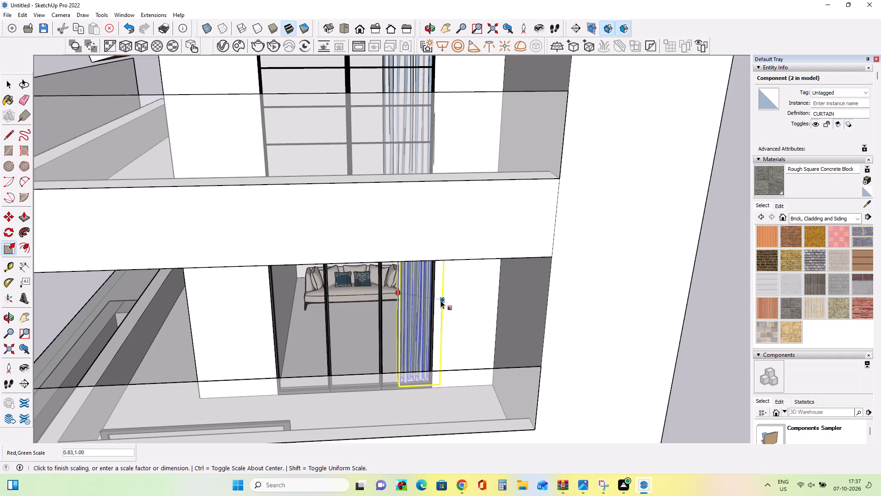
left_click(430, 300)
middle_click_drag(483, 281, 457, 288)
scroll(458, 287, "down", 6)
left_click(11, 79)
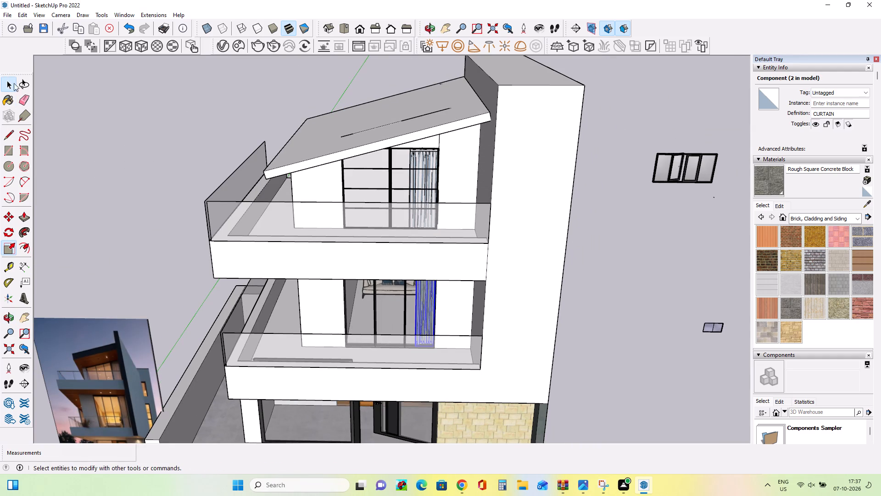
left_click(56, 117)
Widen the middle-floor curtain along the red axis by scaling its inner side out to the neighbouring window mullion.
middle_click_drag(252, 276, 266, 222)
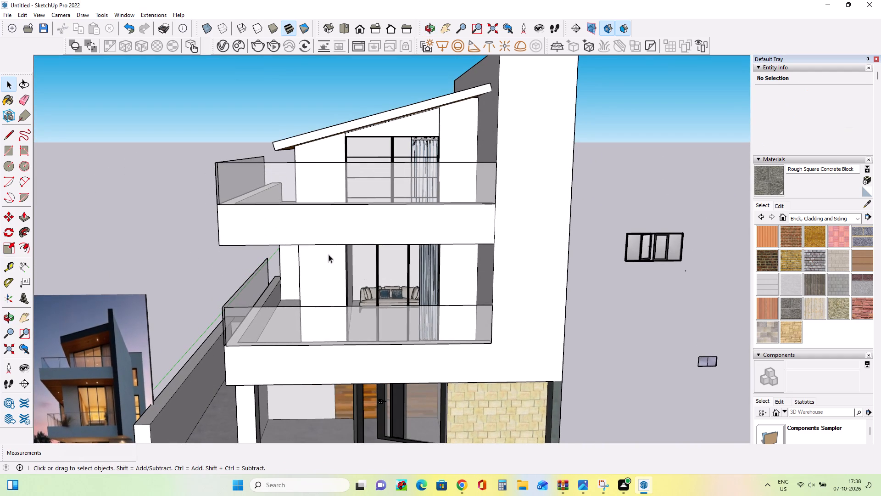
left_click(436, 285)
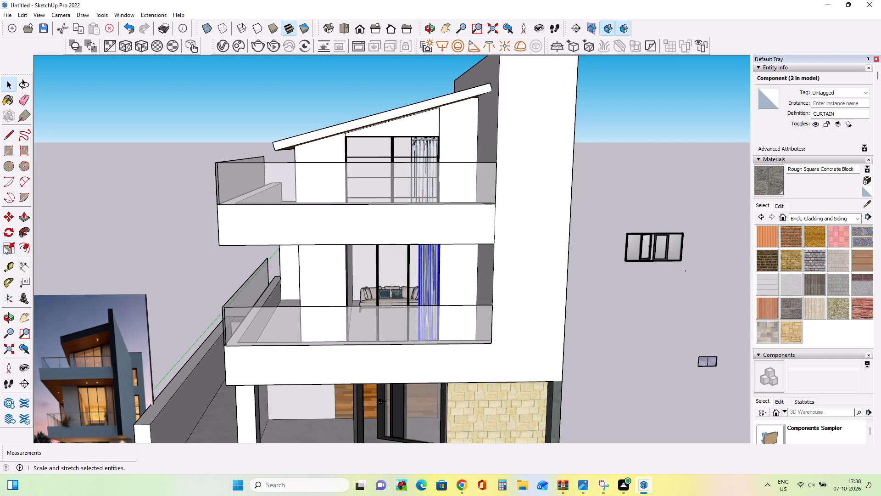
left_click(4, 246)
left_click(415, 285)
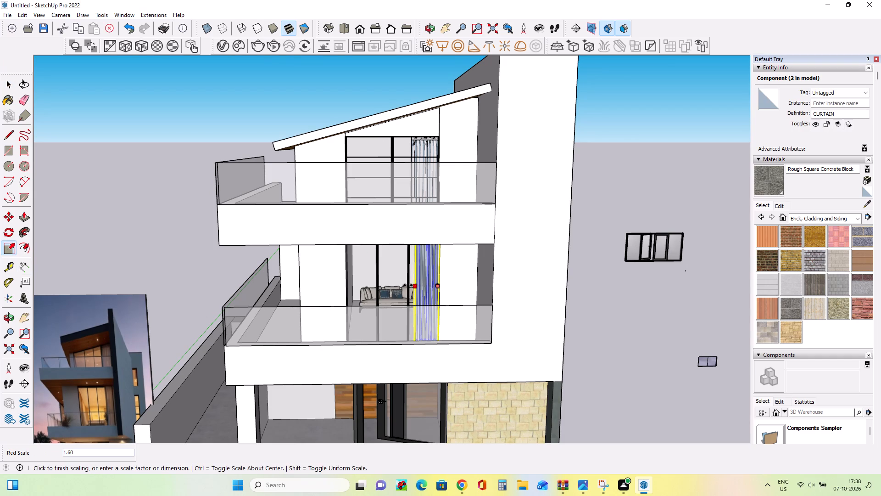
left_click(408, 285)
middle_click_drag(447, 296, 447, 321)
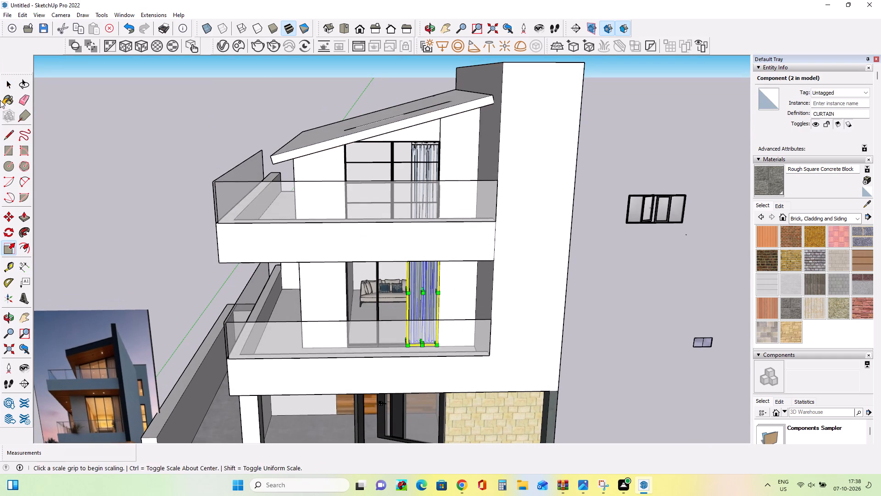
left_click(5, 85)
left_click(151, 153)
Compare the facade and the curtained upper-floor windows with the reference photo from several angles and distances.
scroll(277, 251, "down", 3)
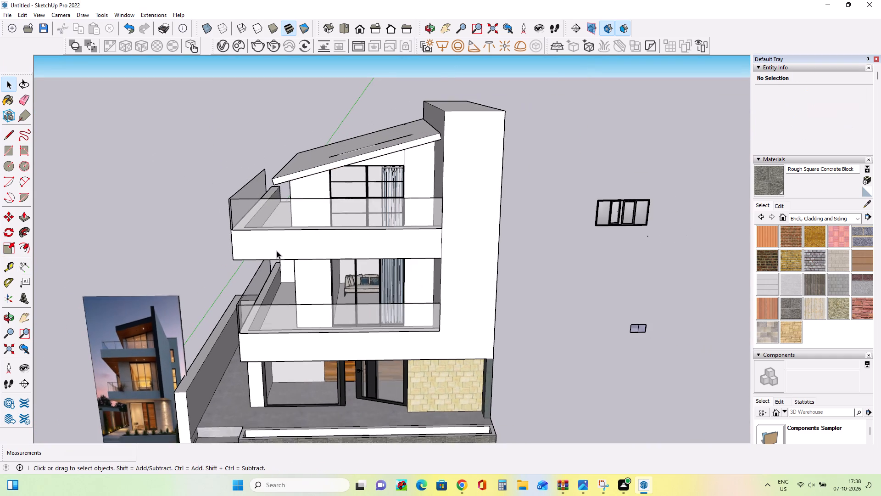
middle_click_drag(316, 326, 299, 302)
scroll(292, 304, "up", 3)
scroll(292, 304, "down", 3)
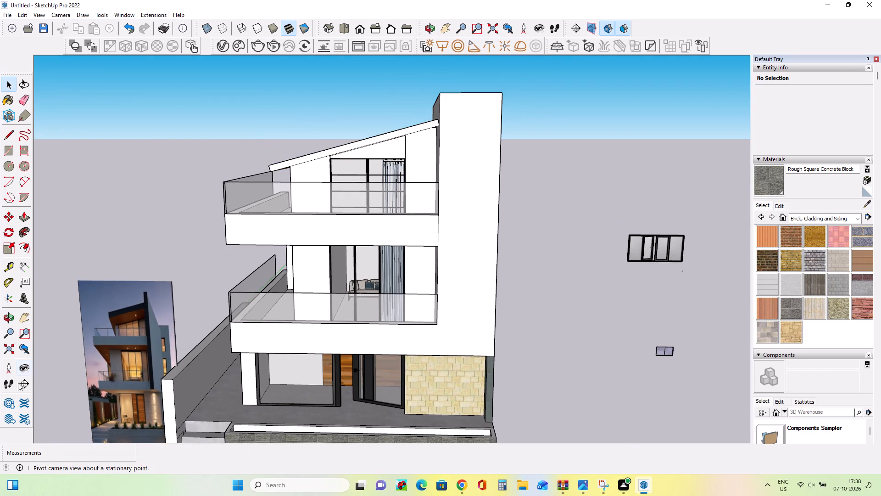
left_click(23, 312)
left_click_drag(367, 382, 355, 334)
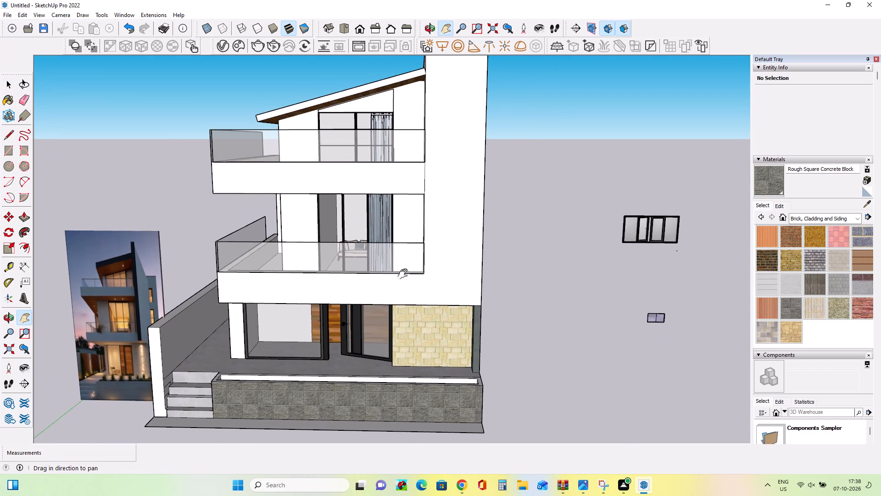
middle_click_drag(405, 274, 428, 316)
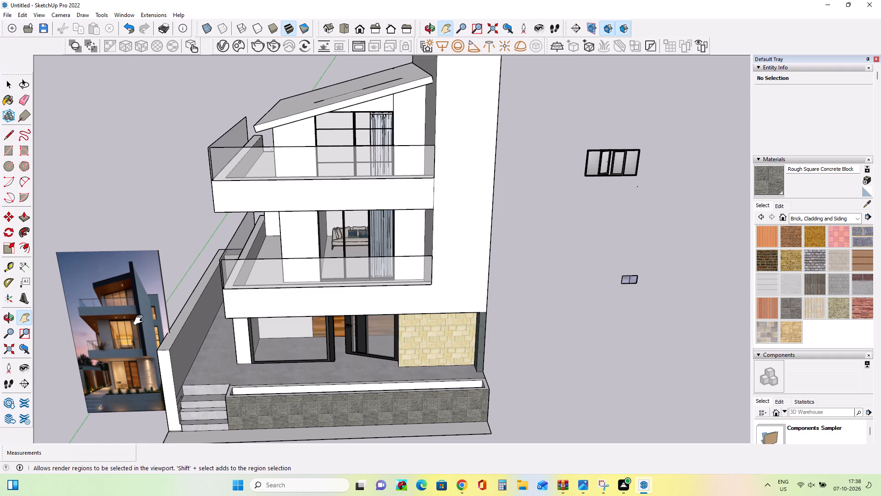
scroll(361, 288, "down", 3)
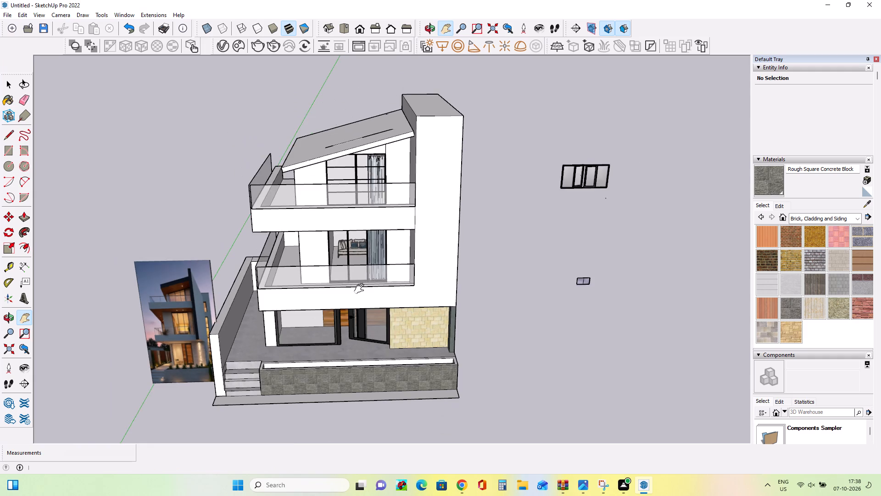
scroll(361, 289, "down", 3)
scroll(385, 290, "up", 3)
middle_click_drag(387, 280, 390, 274)
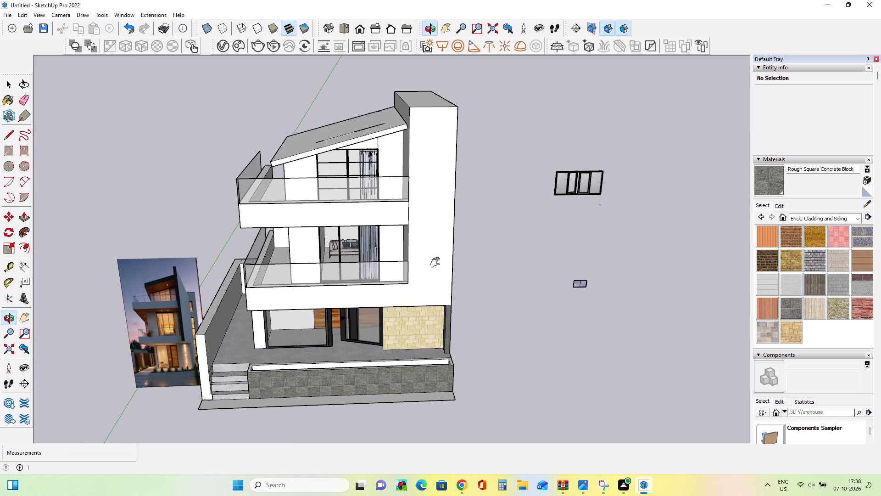
middle_click_drag(491, 280, 469, 245)
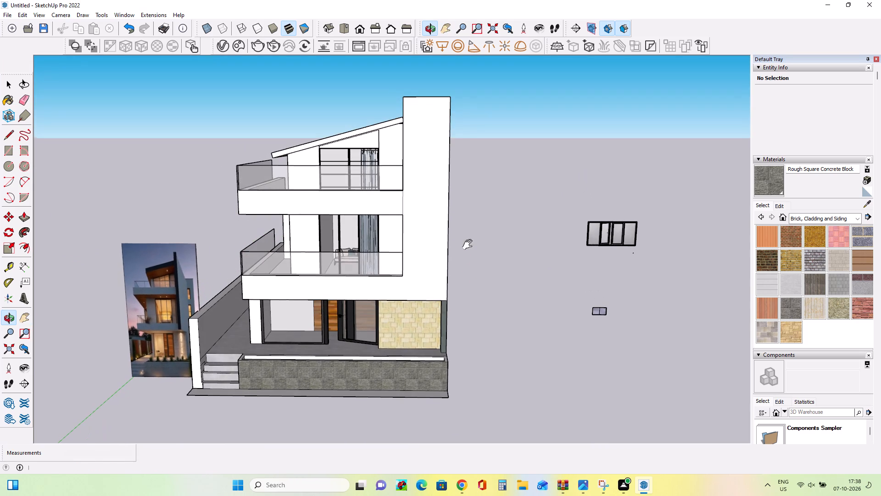
scroll(370, 219, "up", 3)
middle_click_drag(383, 227, 395, 223)
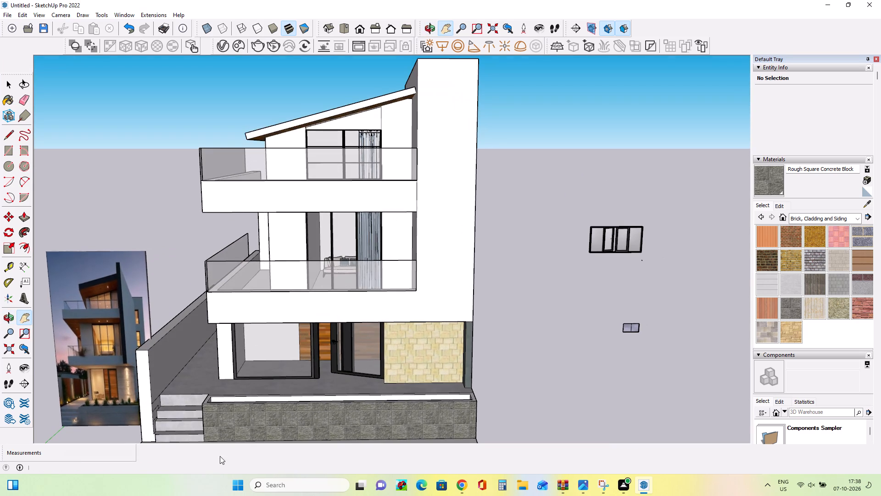
scroll(132, 438, "up", 4)
scroll(233, 320, "down", 6)
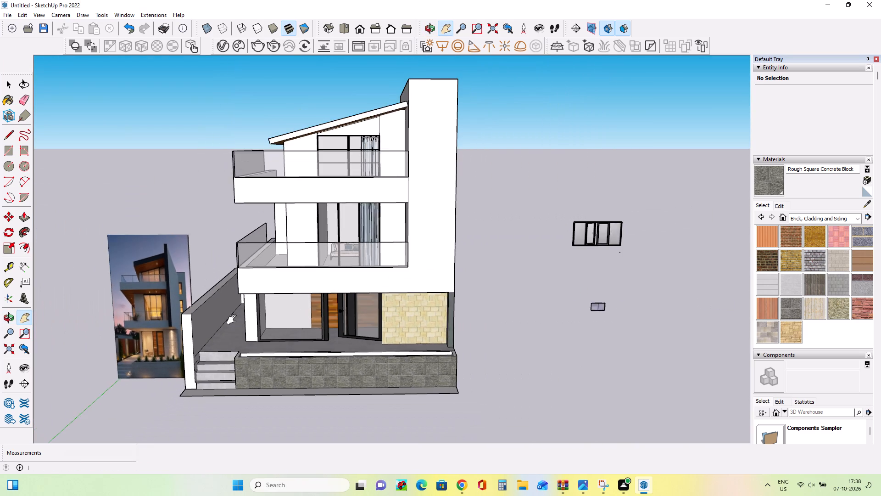
scroll(280, 294, "down", 2)
Examine the ground-floor frontage, steps and planter alongside the reference photo, along with the rest of the facade.
middle_click_drag(373, 300, 353, 317)
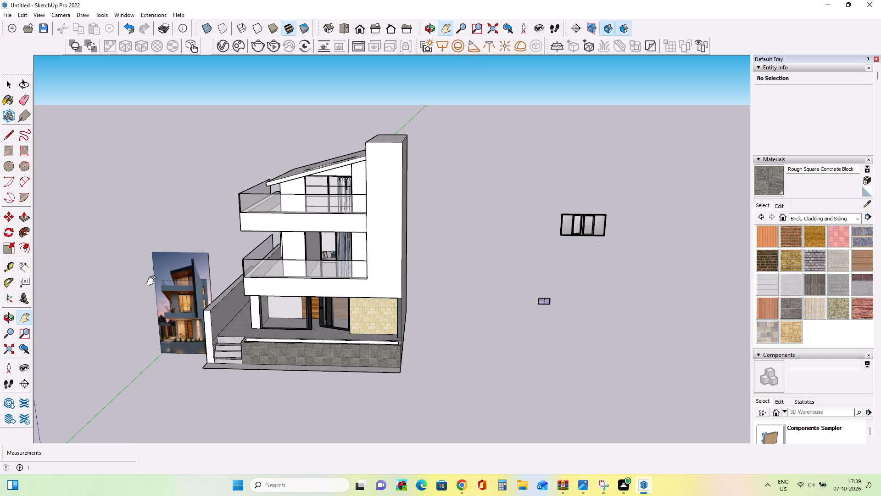
middle_click_drag(273, 320, 296, 292)
scroll(360, 216, "up", 3)
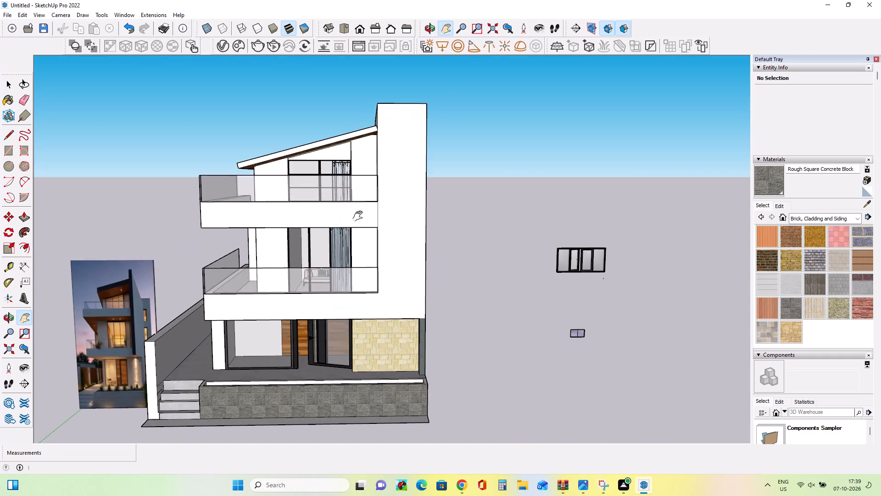
scroll(360, 216, "up", 2)
scroll(360, 216, "down", 3)
middle_click_drag(365, 344, 366, 357)
middle_click_drag(366, 357, 362, 347)
scroll(292, 391, "up", 2)
middle_click_drag(322, 355, 326, 372)
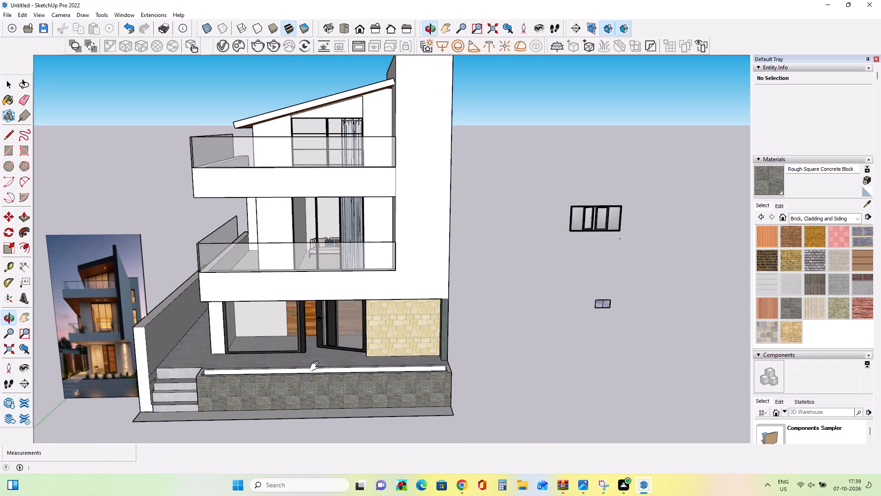
scroll(114, 378, "up", 7)
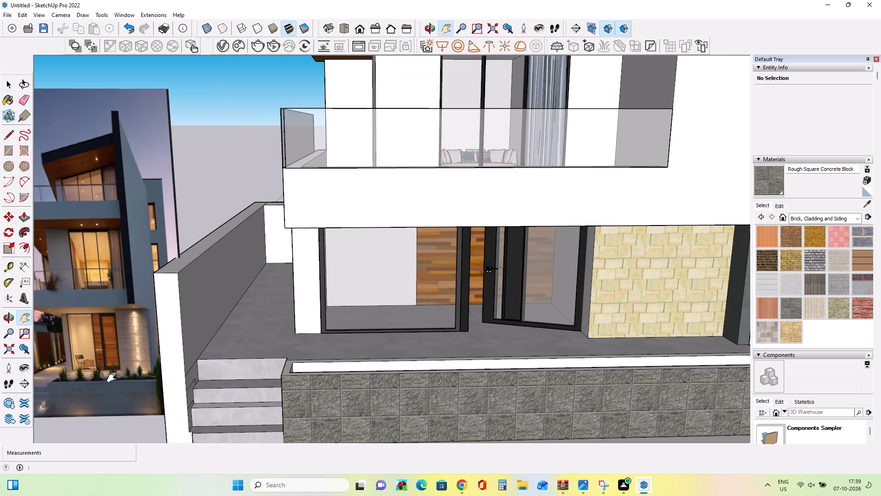
scroll(118, 363, "down", 6)
middle_click_drag(477, 272, 475, 300)
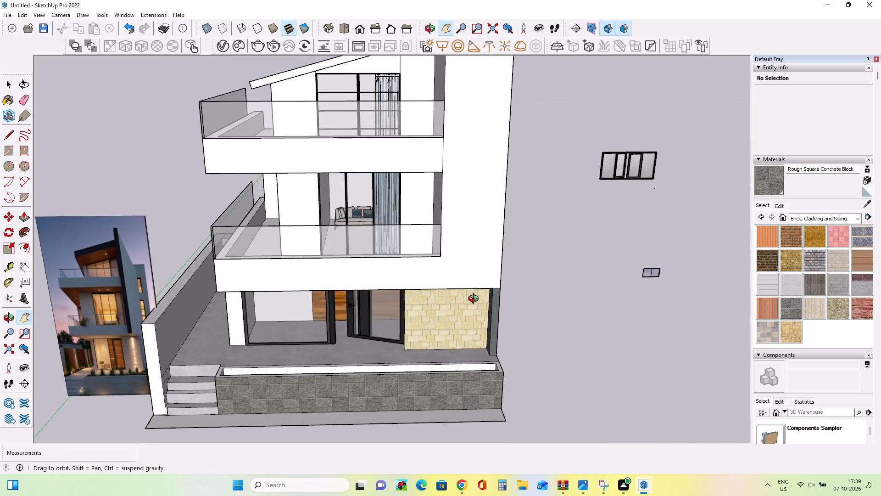
middle_click_drag(475, 300, 479, 265)
left_click_drag(351, 216, 354, 249)
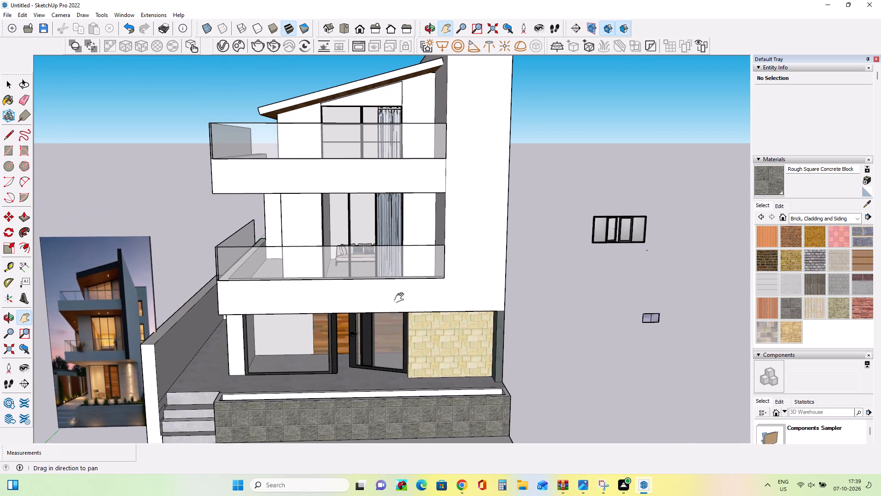
left_click_drag(401, 299, 403, 288)
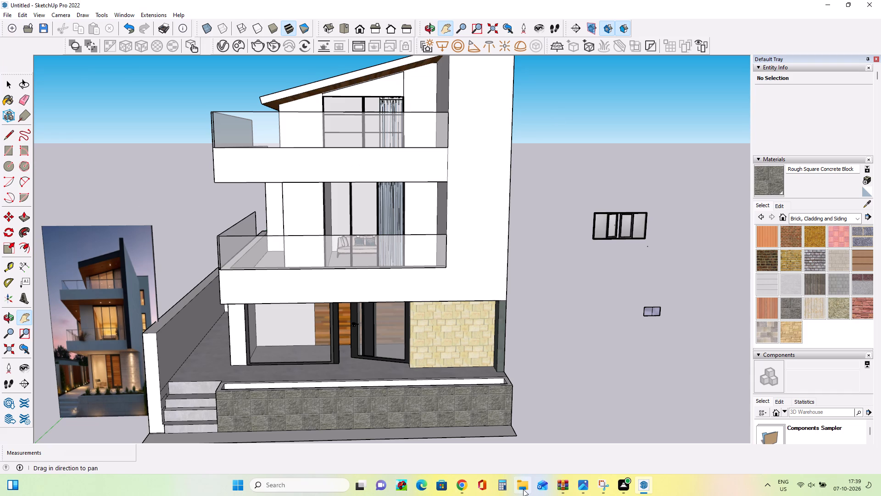
Switch to Chrome, search 3D Warehouse for "sofa" and look through the models for a suitable one.
left_click(465, 490)
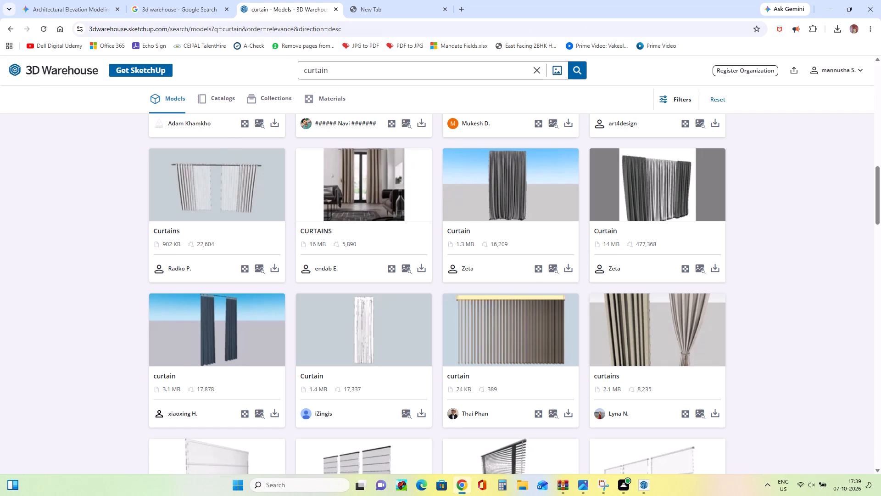
left_click(340, 71)
key("BackSpace")
key("BackSpace")
key("BackSpace")
key("BackSpace")
key("BackSpace")
key("BackSpace")
key("BackSpace")
type("so")
type("fa")
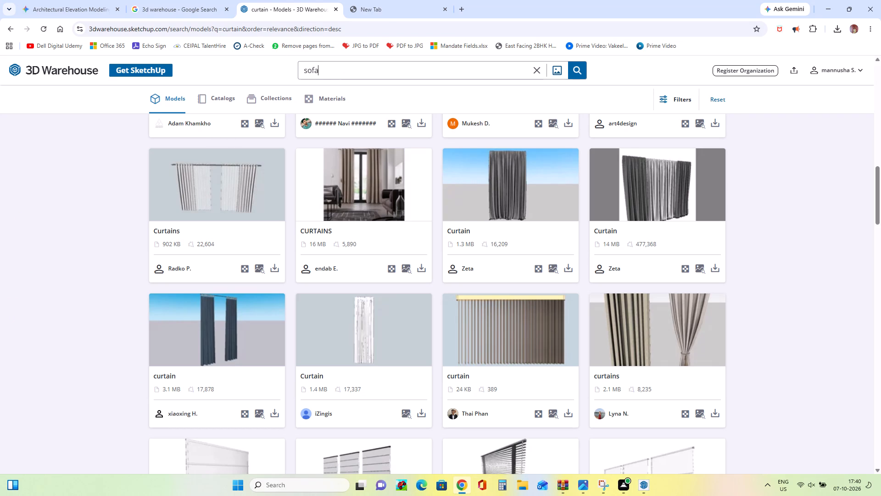
key("Return")
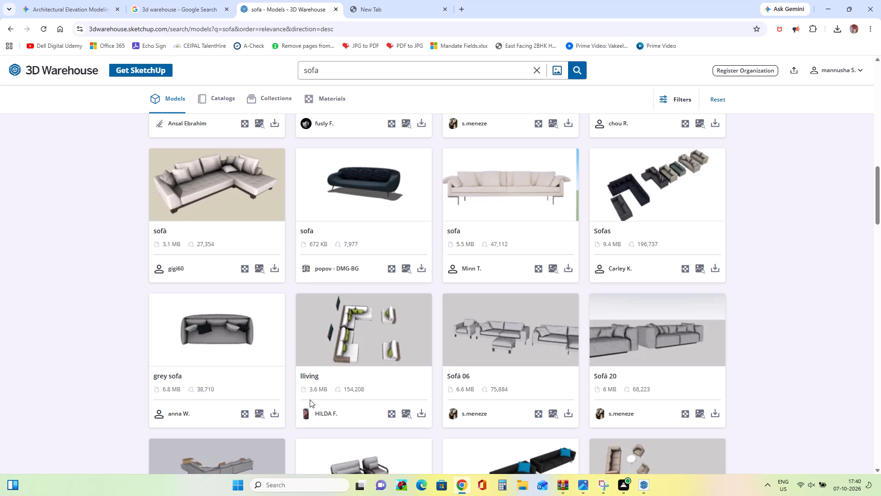
scroll(358, 355, "down", 3)
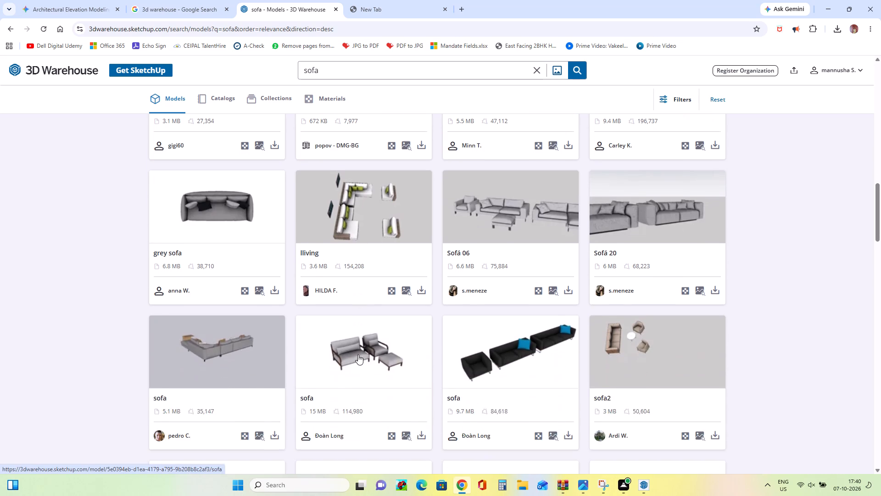
scroll(358, 355, "down", 3)
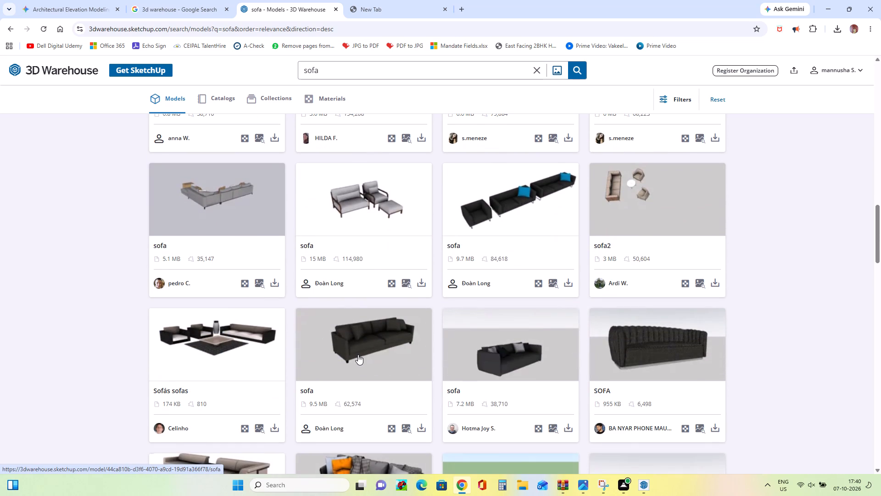
scroll(358, 355, "down", 8)
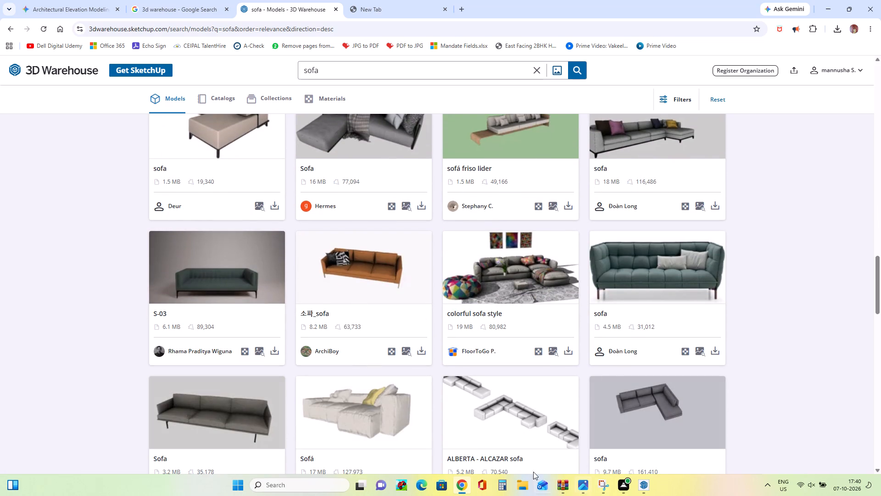
Switch to SketchUp and examine the ground-floor entrance area in the reference photo against the model.
left_click(639, 482)
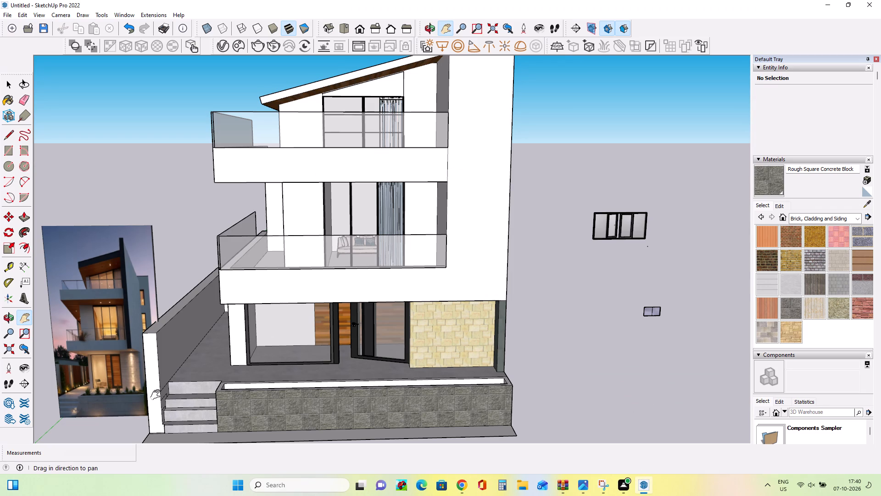
scroll(69, 409, "up", 20)
scroll(69, 409, "up", 3)
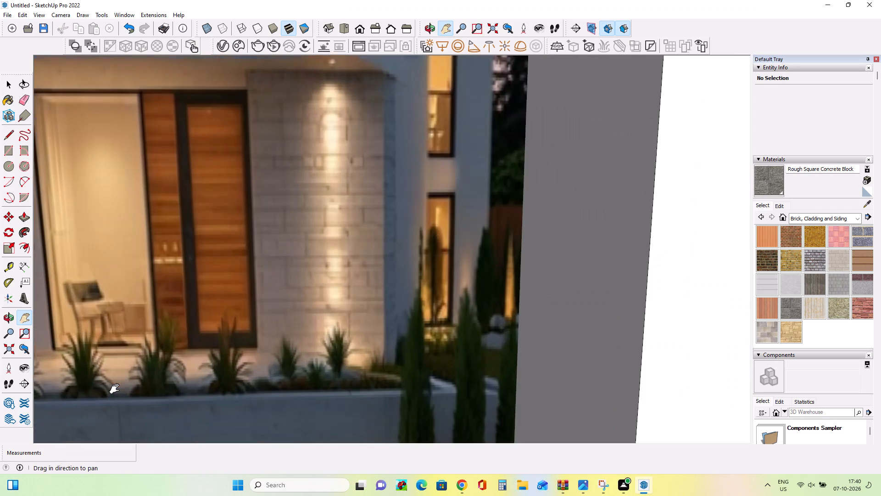
scroll(117, 389, "down", 15)
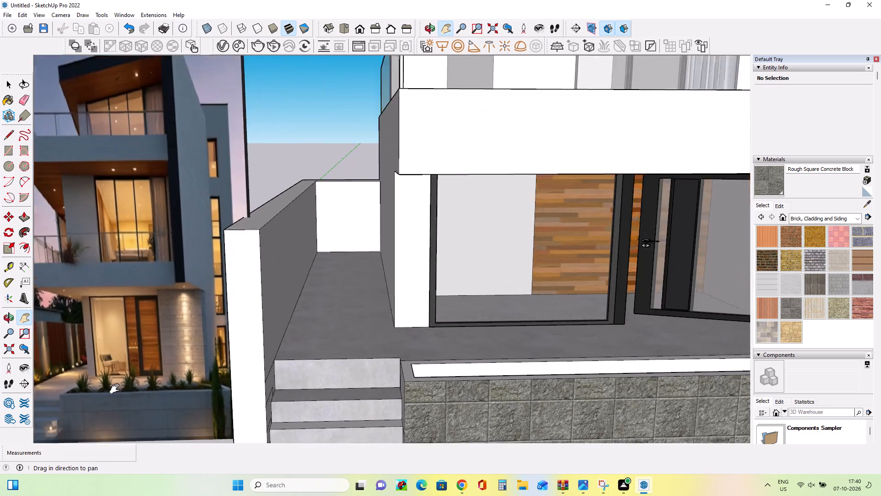
scroll(117, 389, "down", 12)
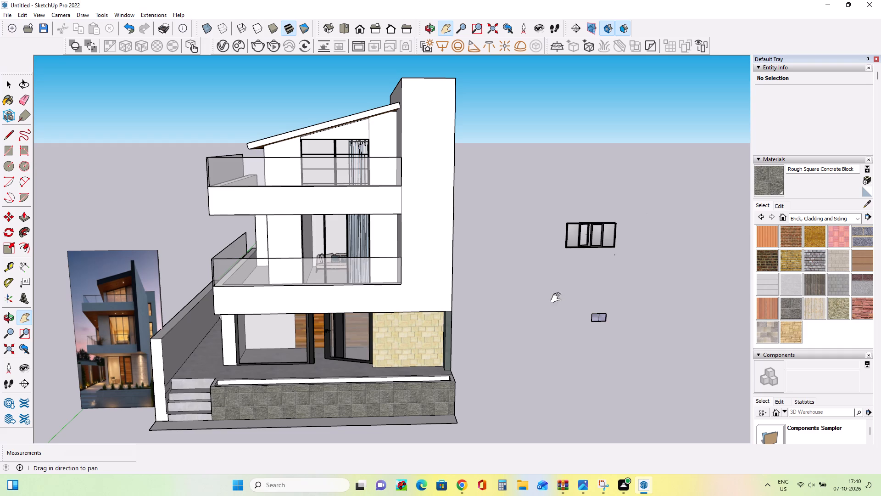
Return to Chrome, look back through the 3D Warehouse sofa models and download the 8.7 MB grey three-seat sofa as a SketchUp file.
left_click(457, 485)
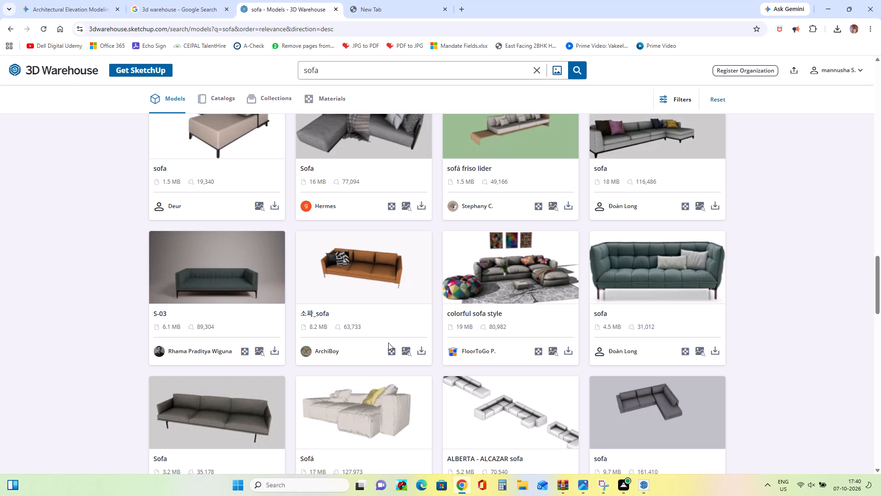
scroll(388, 343, "up", 13)
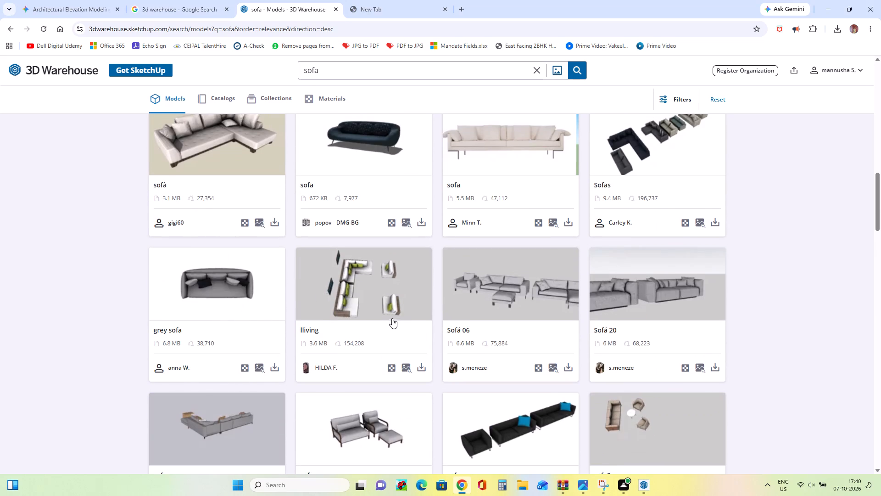
scroll(394, 319, "up", 7)
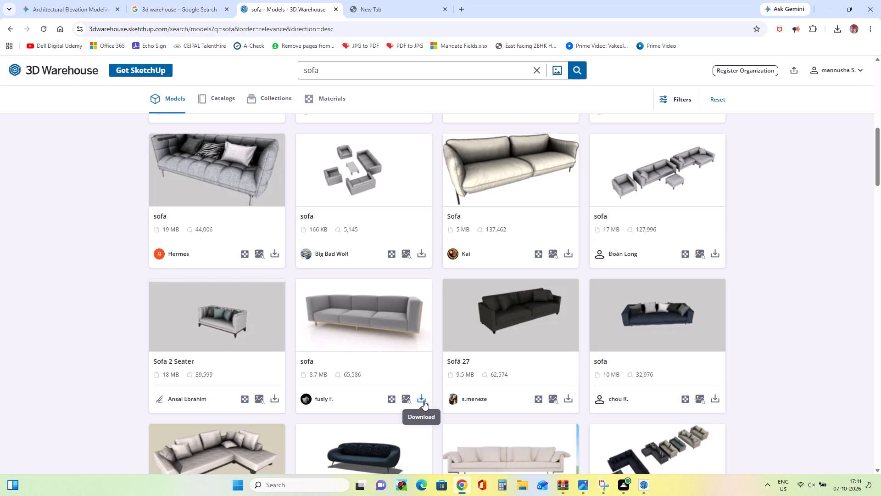
scroll(413, 388, "up", 3)
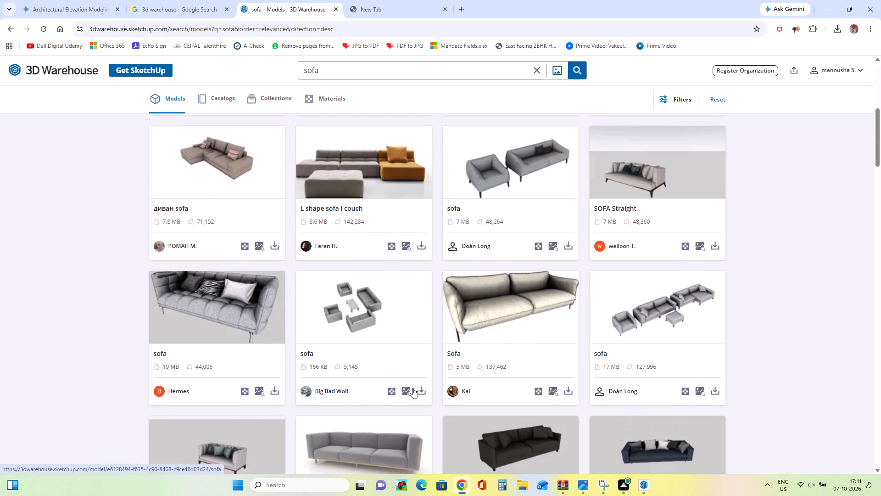
scroll(413, 388, "up", 5)
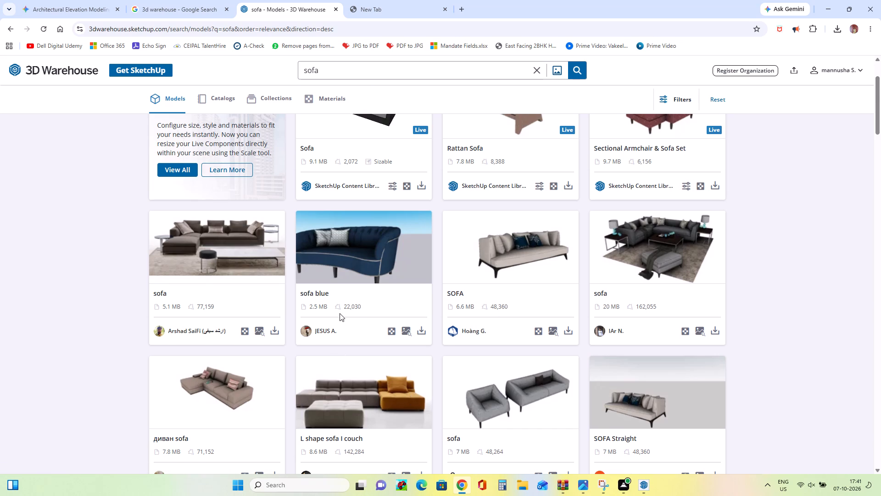
scroll(340, 313, "down", 3)
scroll(340, 313, "up", 9)
scroll(340, 315, "down", 1)
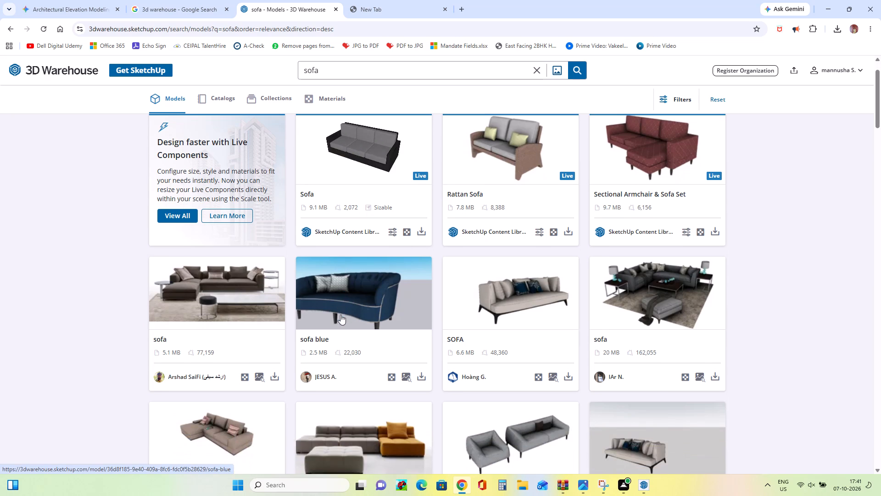
scroll(340, 315, "down", 7)
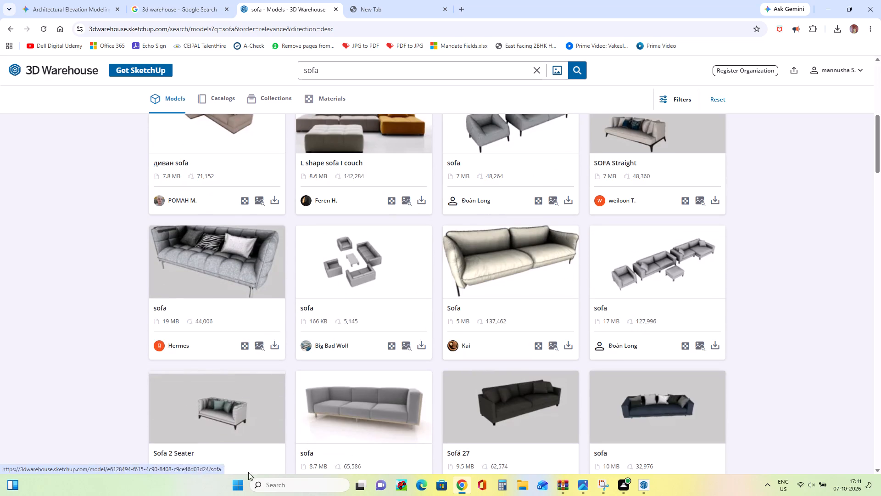
scroll(384, 413, "down", 3)
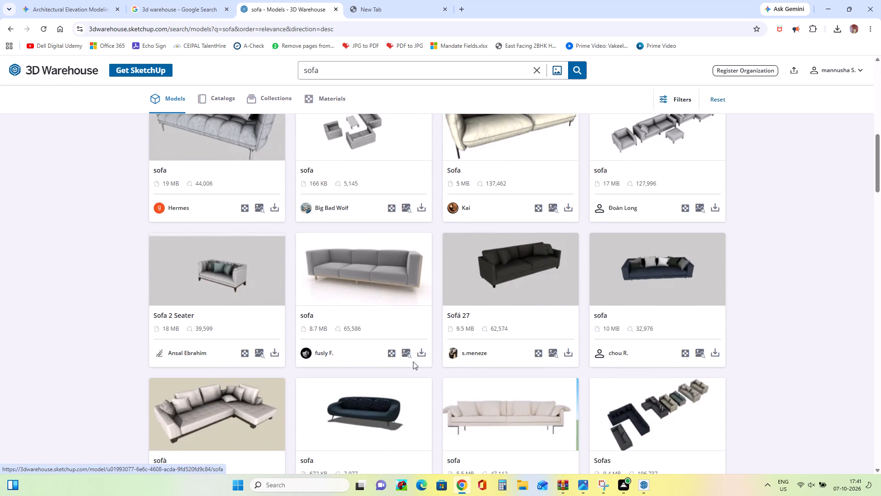
left_click(418, 354)
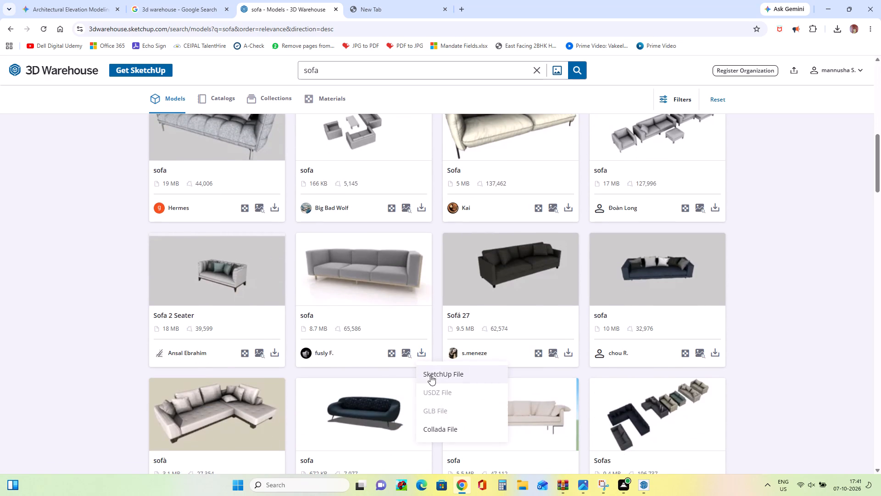
left_click(430, 382)
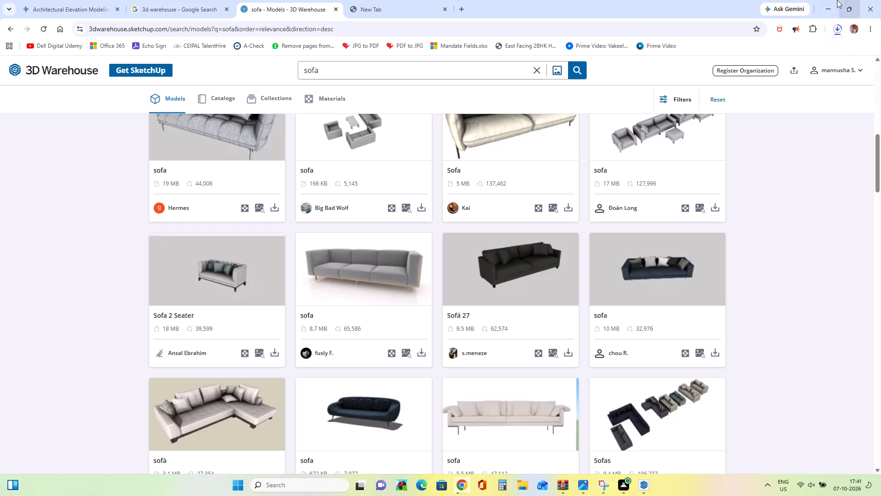
Switch back to SketchUp, import the sofa-05 file from Downloads and place it in the open space beside the house.
left_click(835, 6)
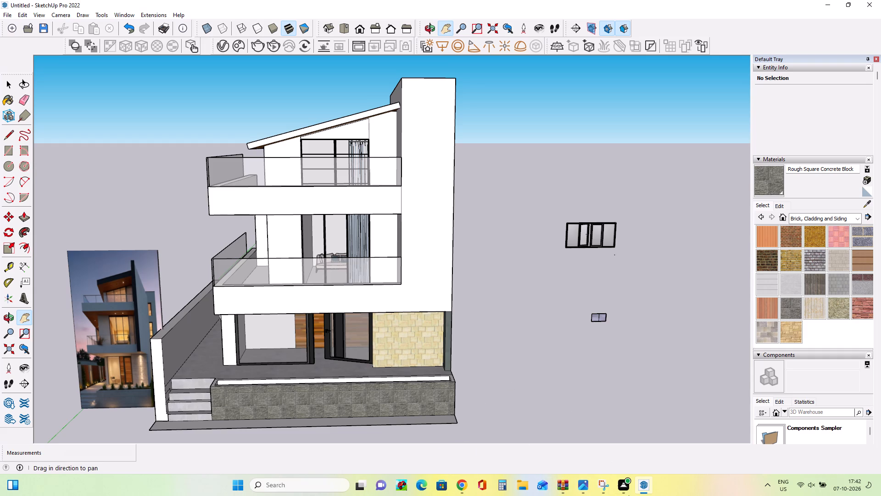
scroll(556, 354, "down", 5)
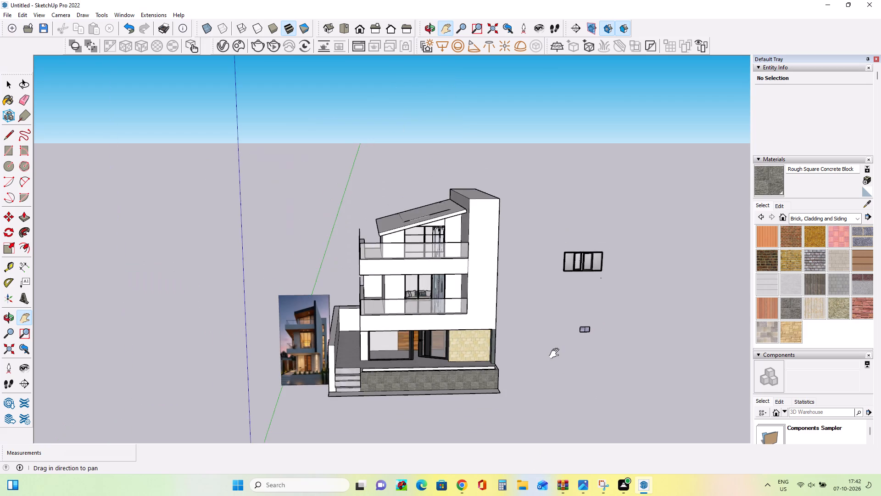
scroll(556, 354, "up", 3)
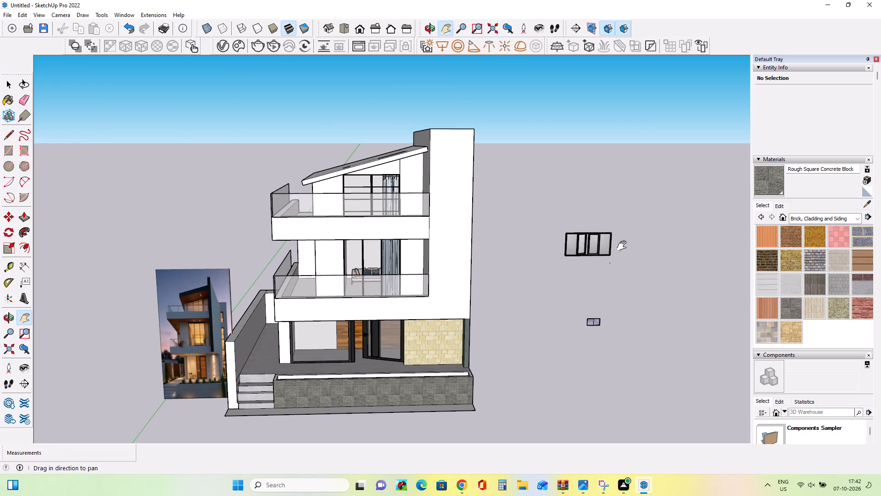
scroll(204, 387, "up", 7)
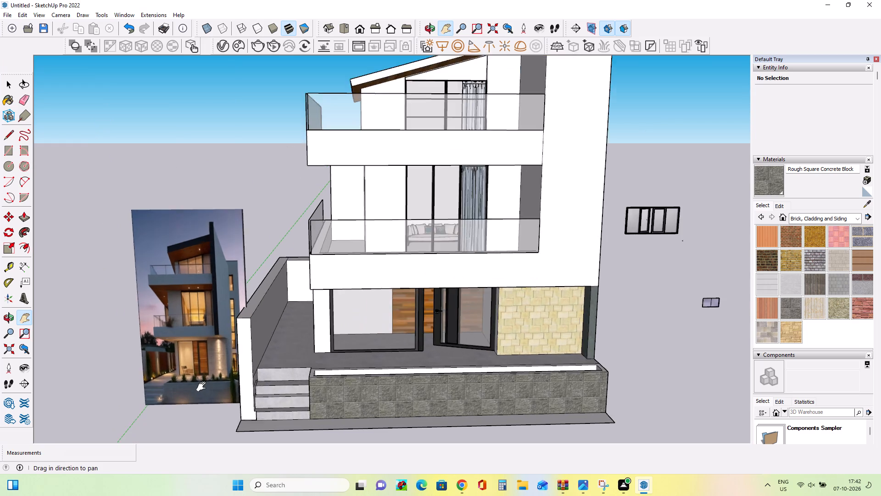
scroll(203, 387, "up", 8)
scroll(203, 385, "down", 9)
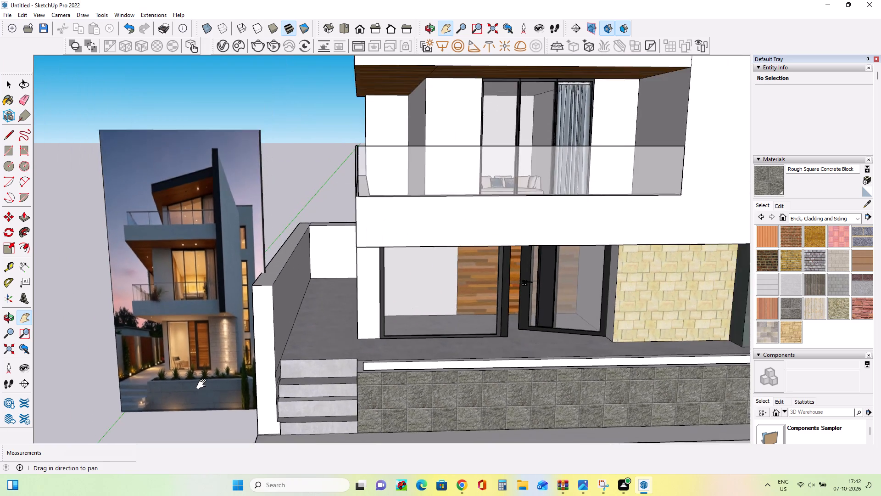
scroll(203, 384, "down", 5)
left_click(5, 10)
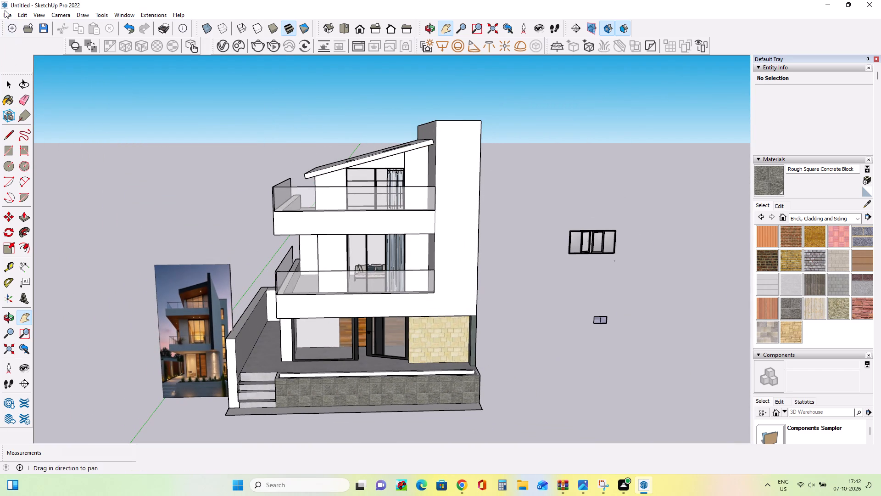
left_click(5, 14)
left_click(52, 174)
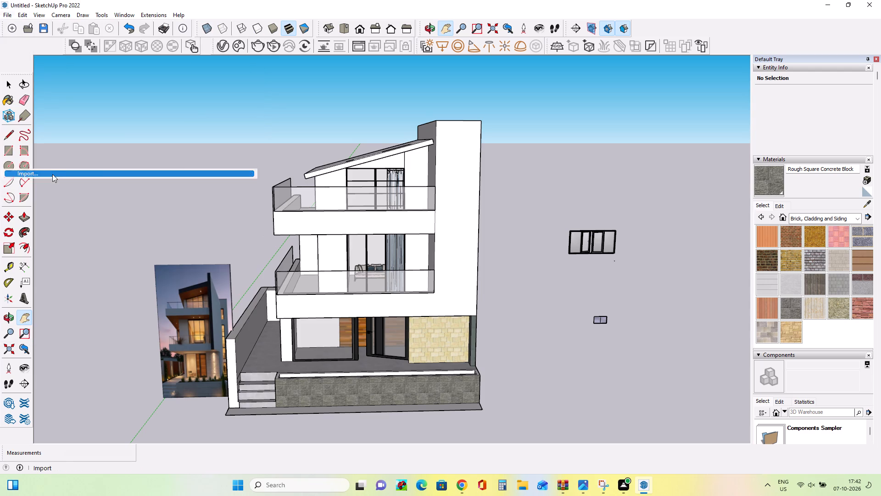
left_click(390, 204)
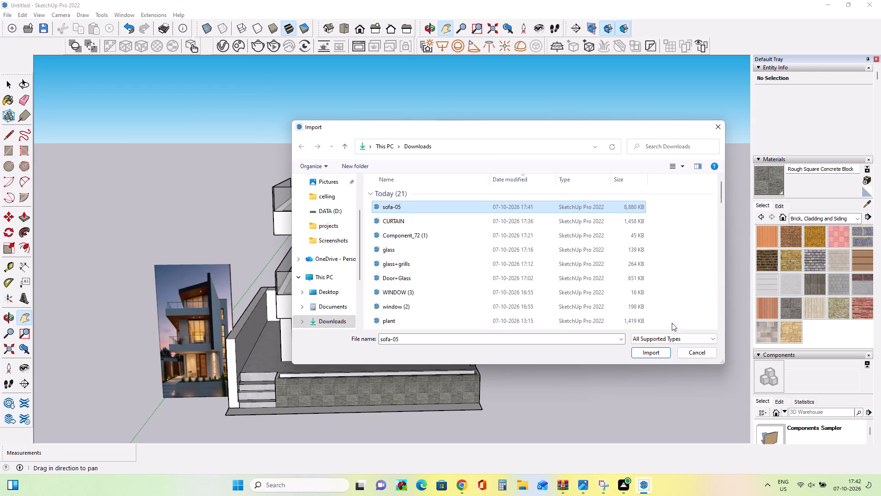
left_click(660, 357)
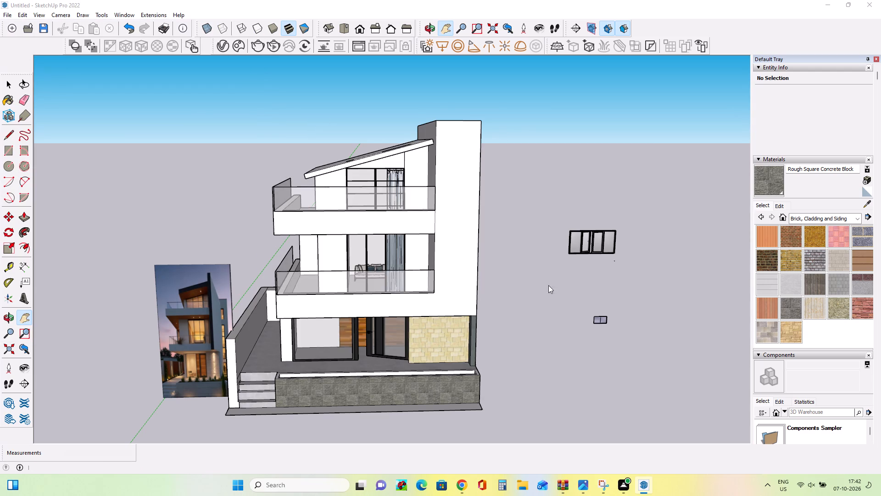
left_click(510, 268)
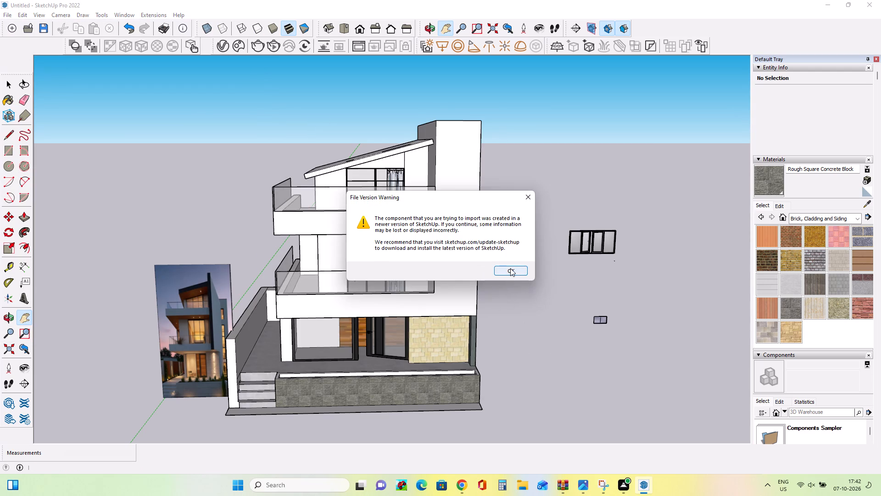
left_click(518, 311)
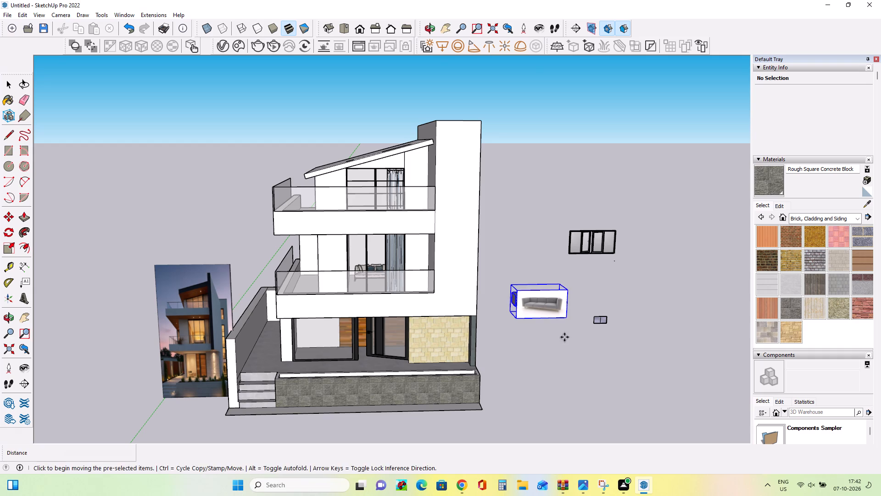
Explode the imported sofa component and delete only its attached preview image, keeping the sofa geometry.
middle_click_drag(574, 337, 595, 425)
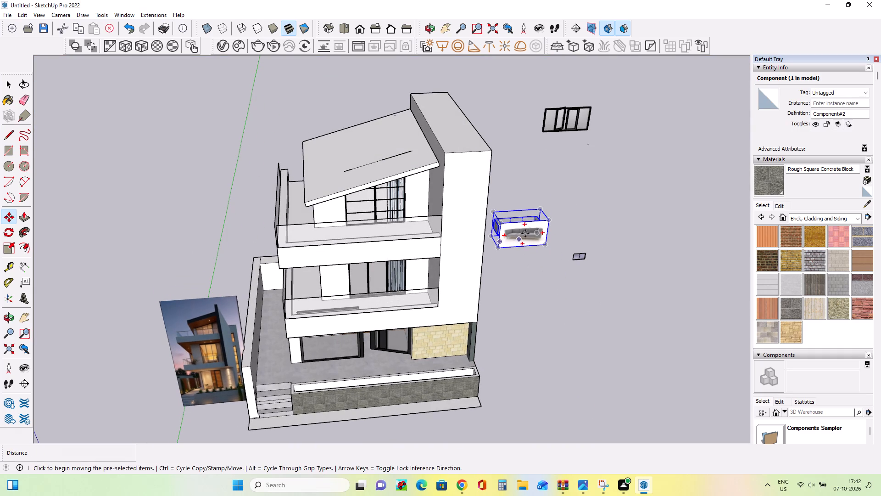
right_click(528, 229)
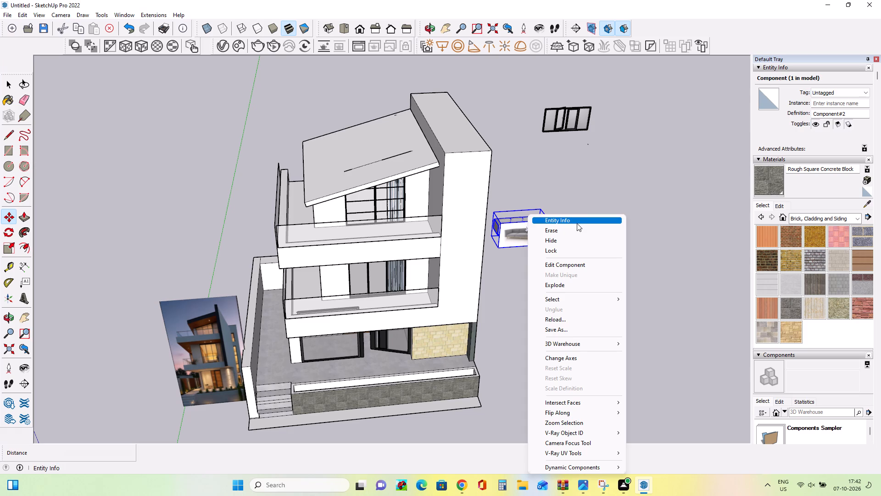
left_click(579, 285)
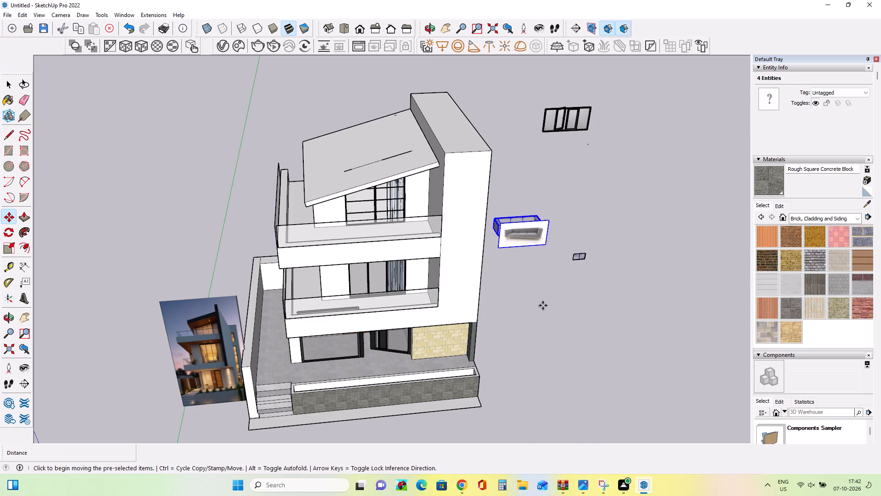
key("Delete")
key("ctrl+z")
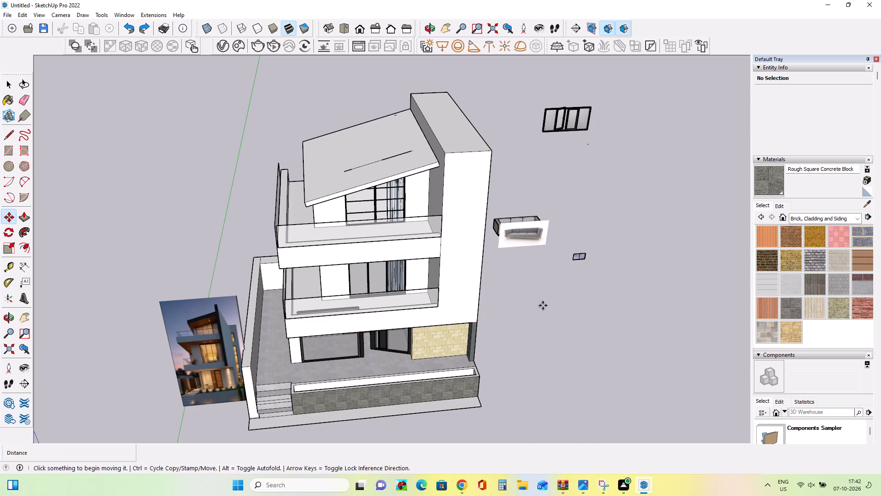
left_click(9, 89)
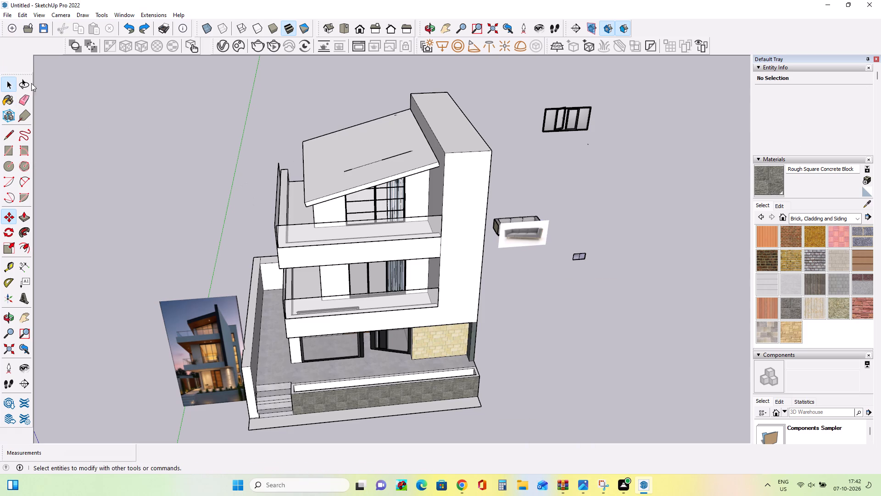
left_click(533, 225)
key("Delete")
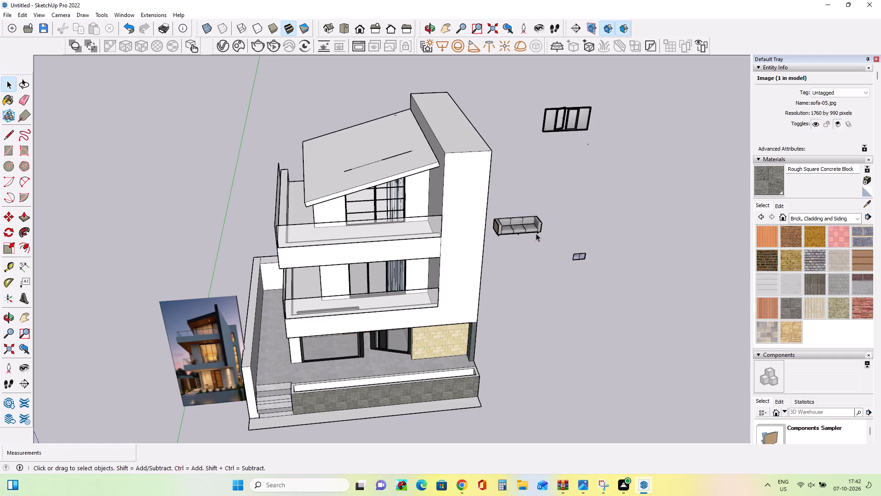
Examine the house facade, the rooms behind the balcony glazing and the grey sofa beside the house from several angles.
middle_click_drag(537, 253, 533, 236)
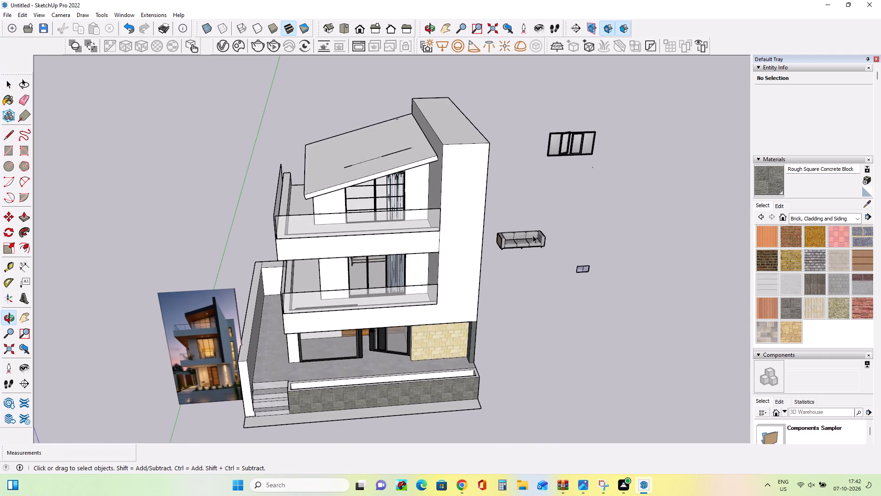
scroll(533, 235, "up", 3)
scroll(535, 241, "down", 2)
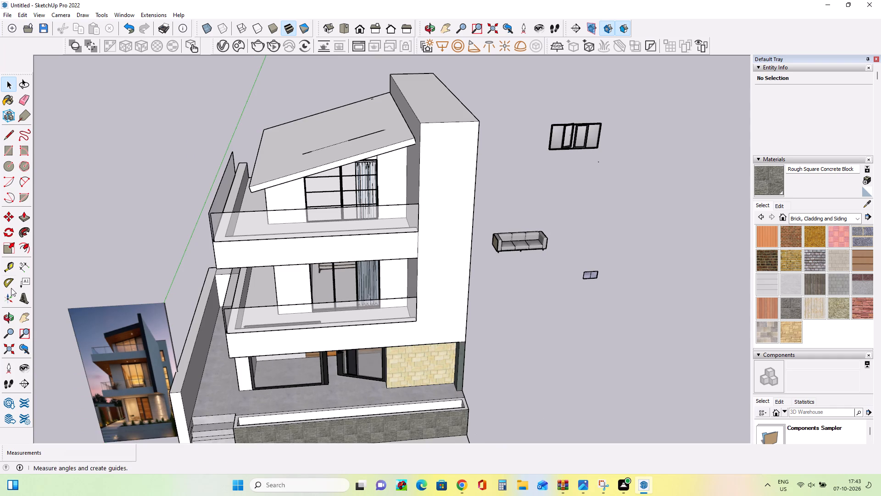
left_click(22, 318)
left_click_drag(245, 348, 237, 303)
middle_click_drag(343, 345, 342, 331)
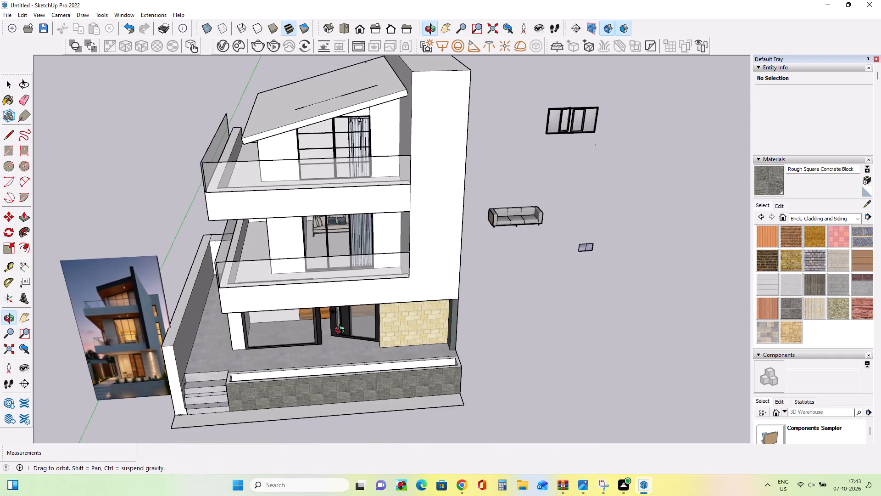
middle_click_drag(342, 331, 344, 305)
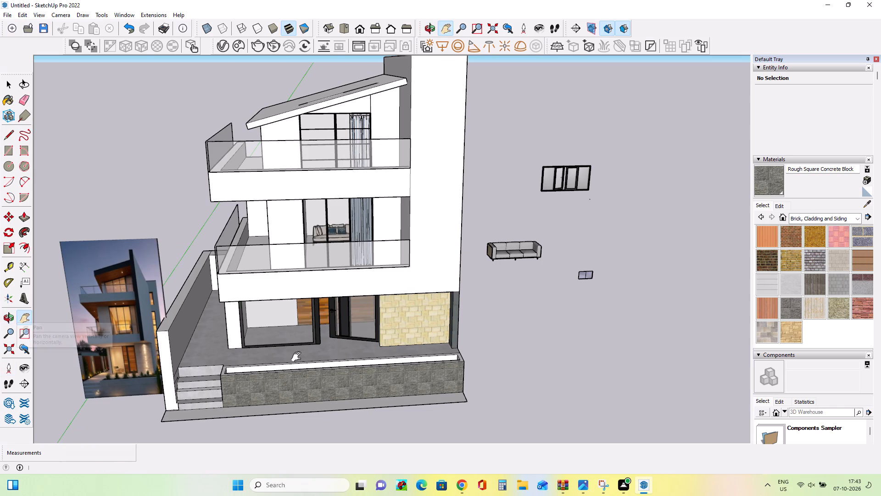
left_click_drag(290, 347, 290, 342)
left_click_drag(331, 342, 338, 357)
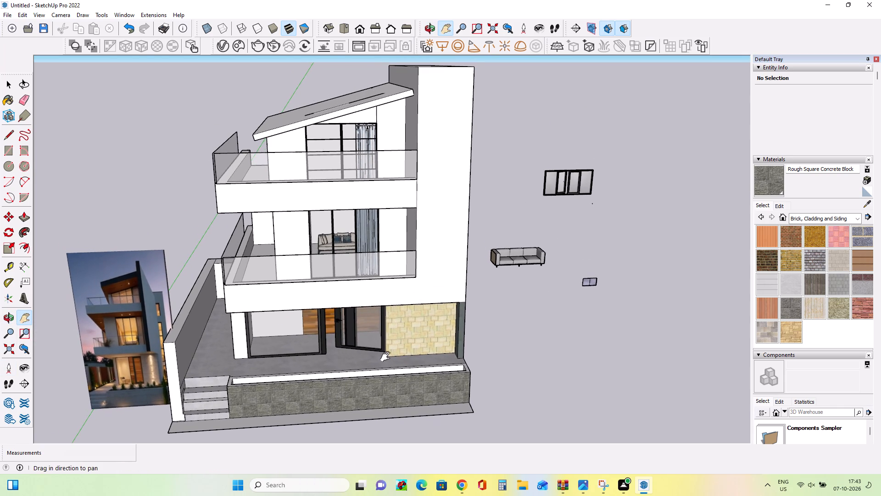
middle_click(384, 355)
scroll(384, 355, "down", 1)
middle_click_drag(383, 355, 386, 328)
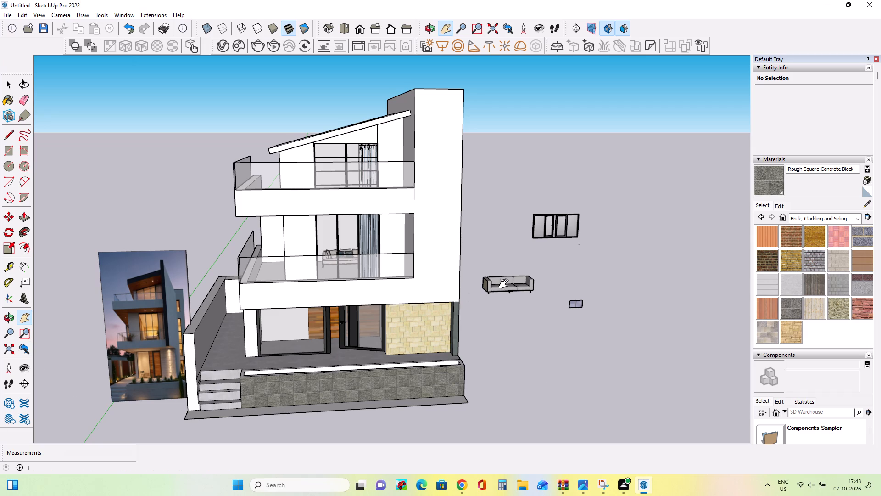
middle_click_drag(521, 319, 526, 366)
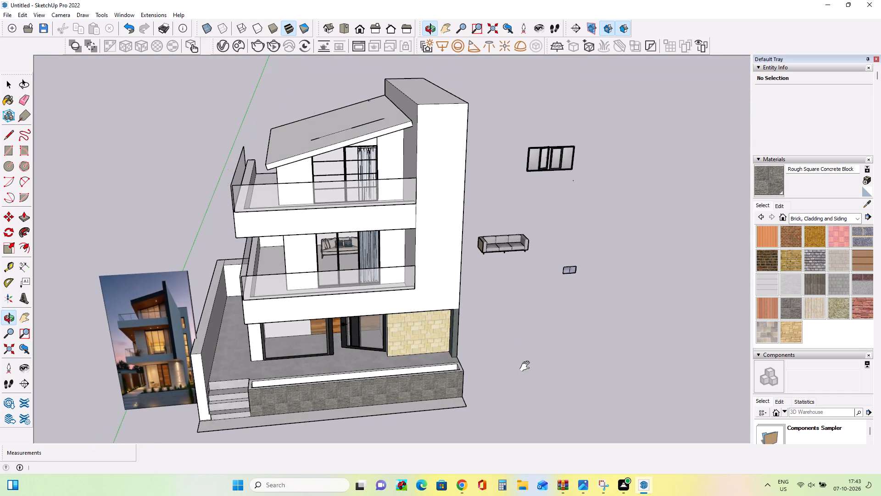
scroll(527, 364, "down", 1)
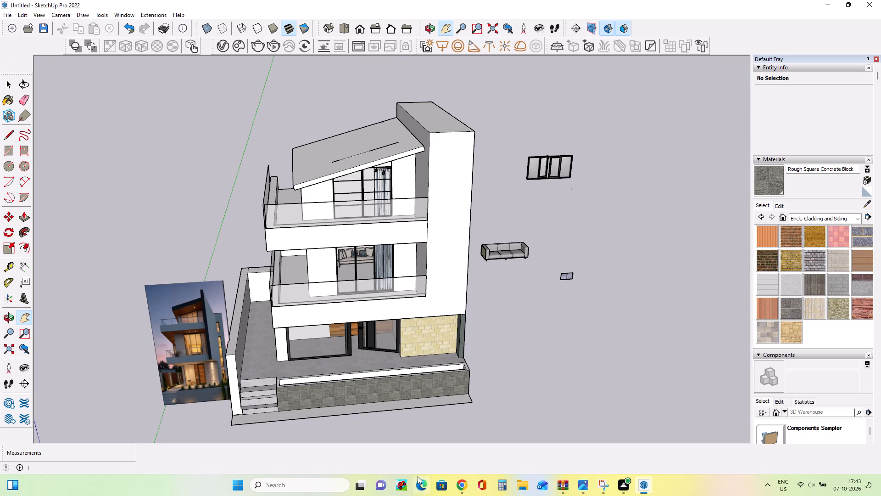
Switch to Chrome and download the 5.5 MB cream sofa with cushions from the 3D Warehouse results as a SketchUp file.
left_click(460, 489)
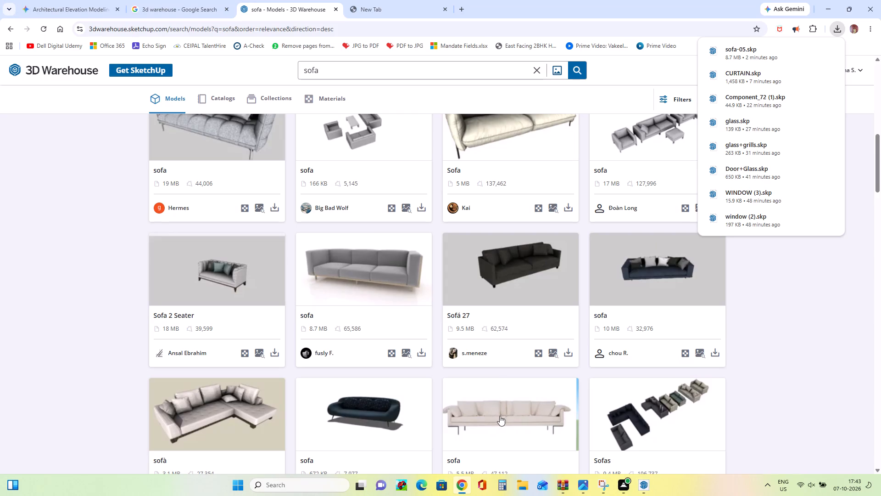
scroll(523, 417, "down", 1)
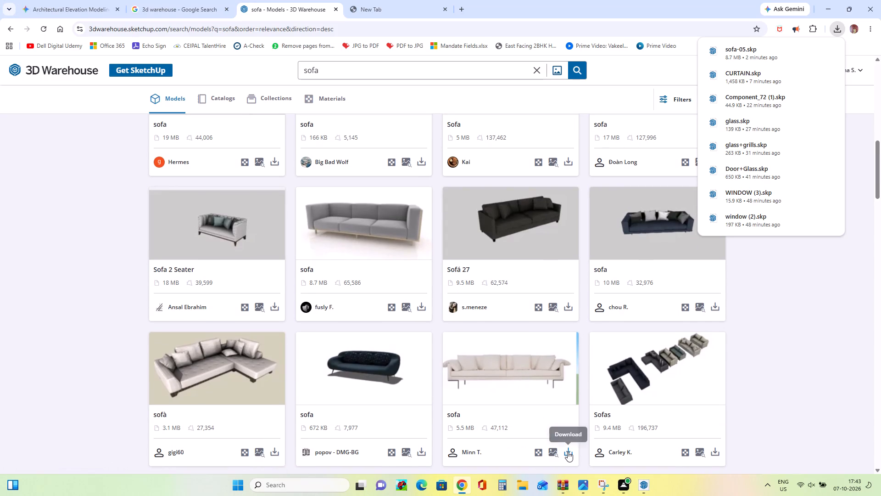
left_click(568, 451)
left_click(575, 397)
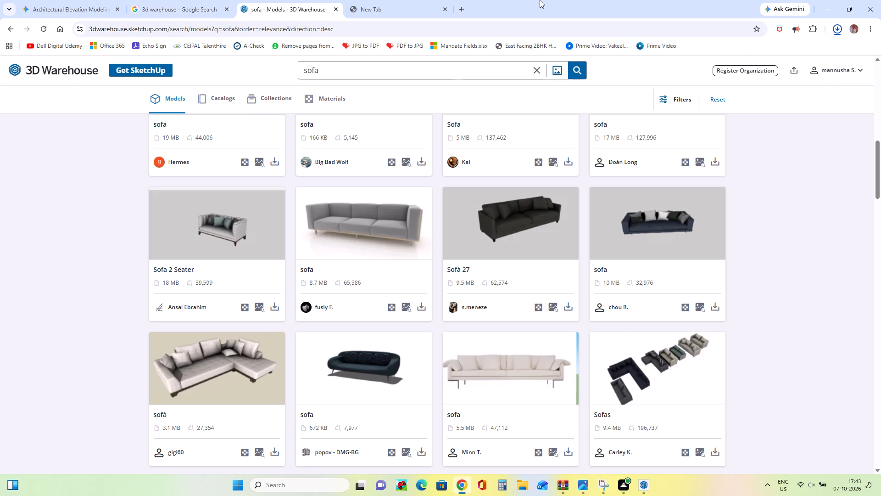
Switch back to SketchUp, import the ROCCO+3L+220 file from Downloads and place it in the open space beyond the grey sofa.
left_click(831, 9)
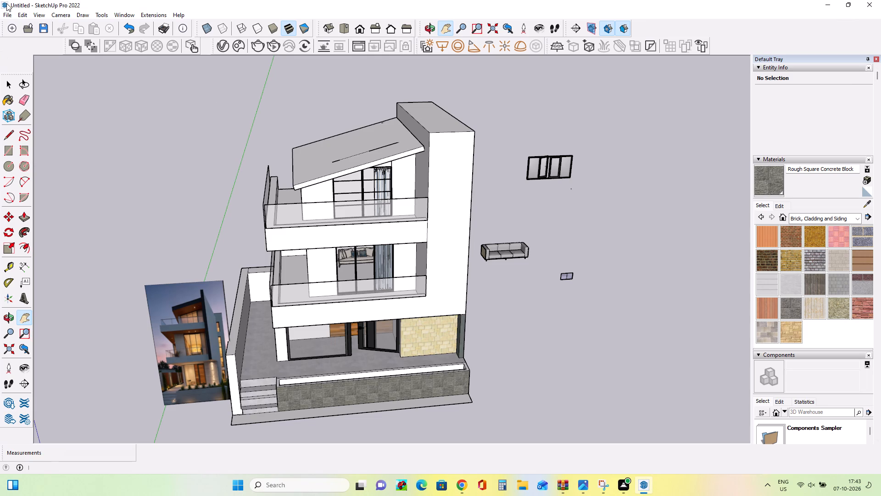
left_click(5, 13)
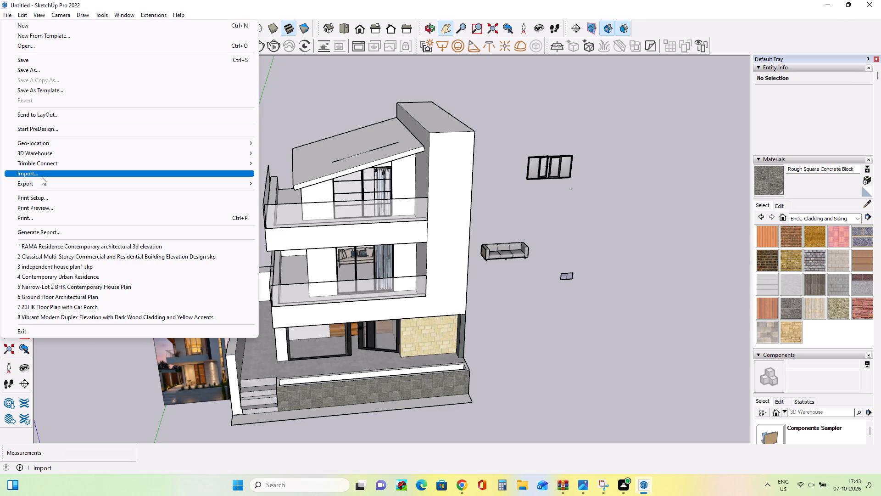
left_click(42, 177)
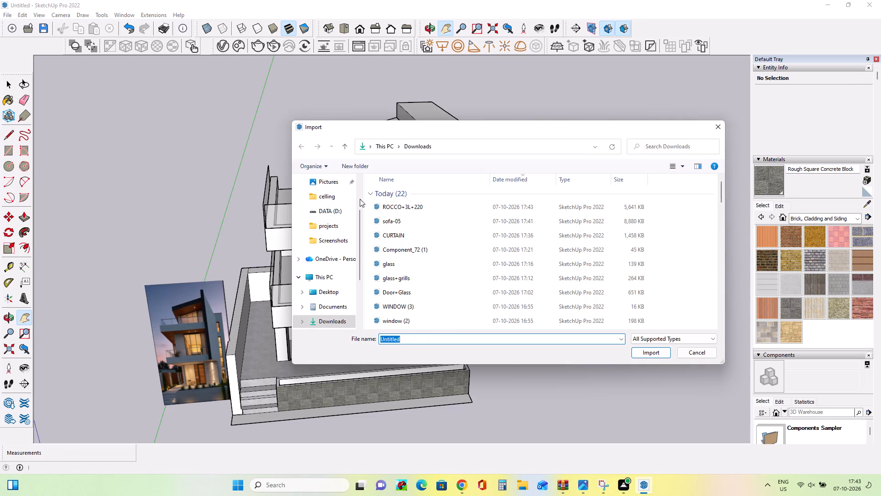
left_click(389, 206)
left_click(657, 362)
left_click(657, 355)
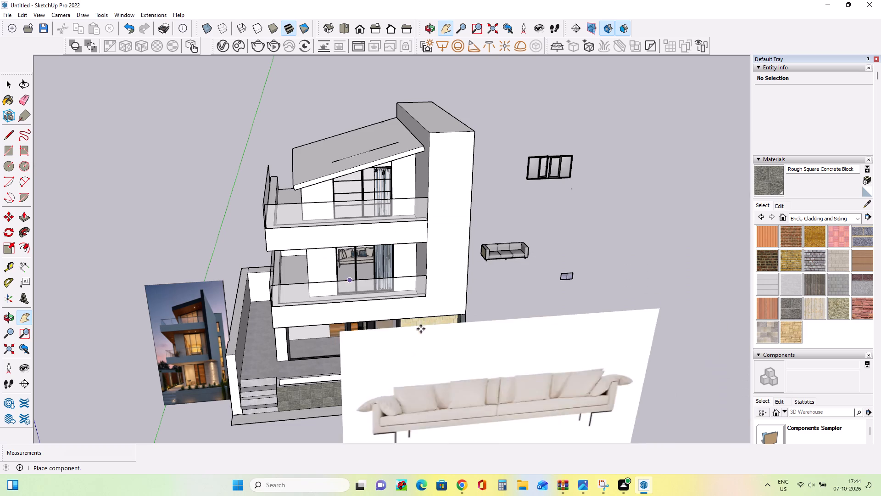
left_click(557, 200)
Explode the imported ROCCO+3L+220 sofa component.
middle_click_drag(660, 299, 644, 333)
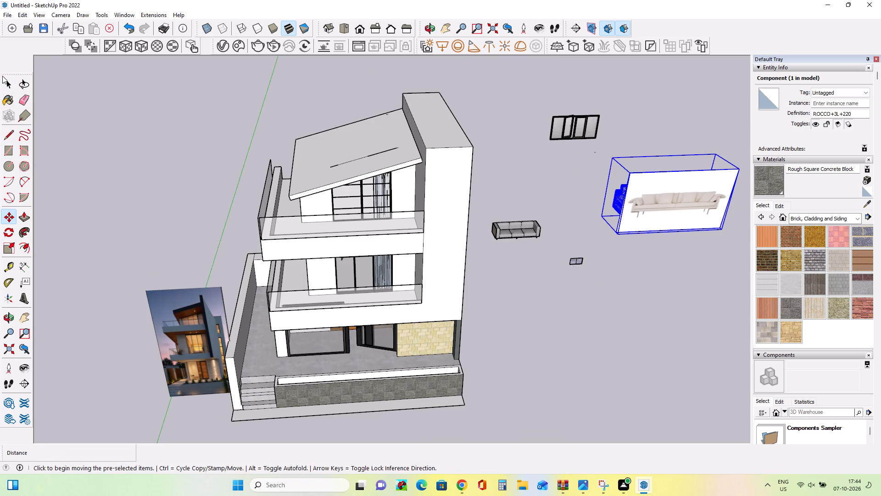
left_click(12, 90)
left_click(144, 132)
left_click(670, 207)
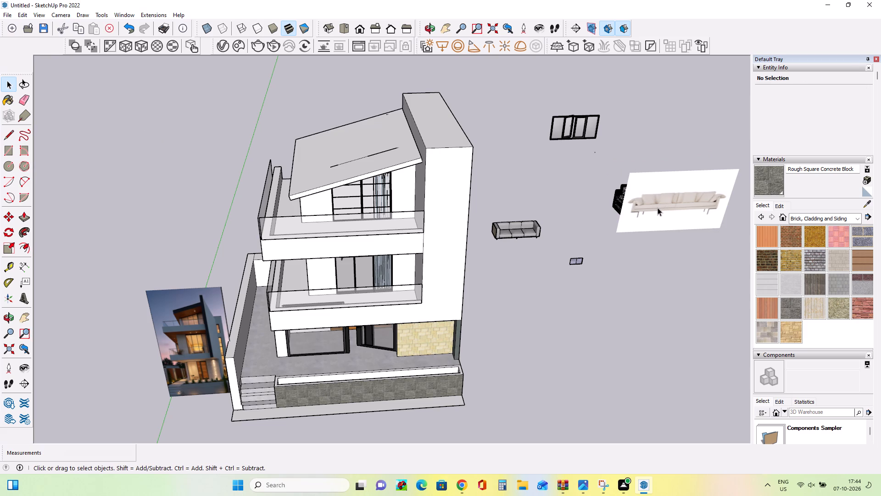
right_click(658, 208)
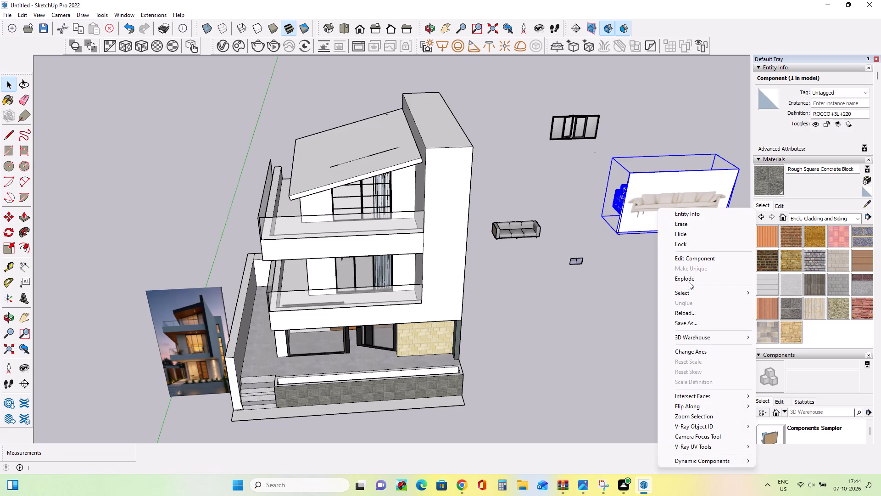
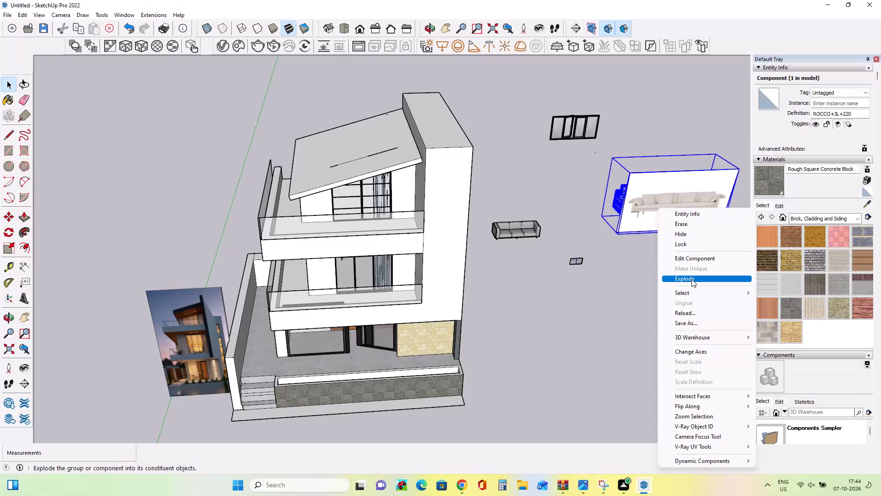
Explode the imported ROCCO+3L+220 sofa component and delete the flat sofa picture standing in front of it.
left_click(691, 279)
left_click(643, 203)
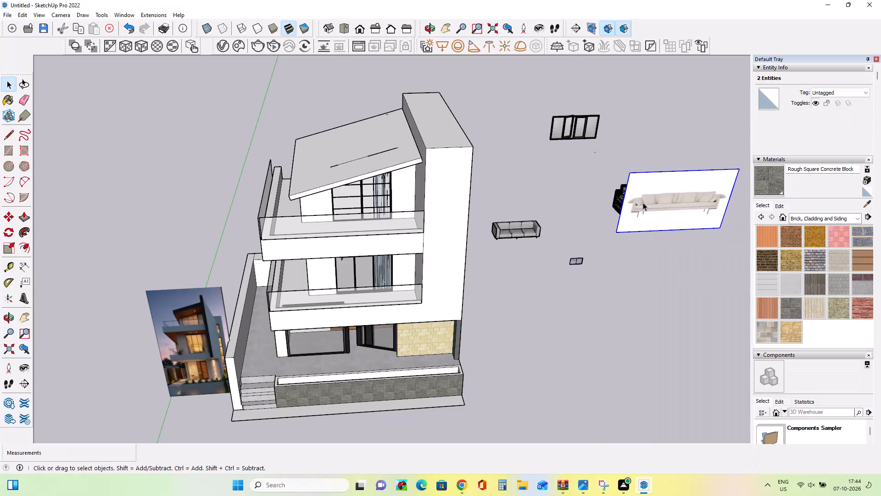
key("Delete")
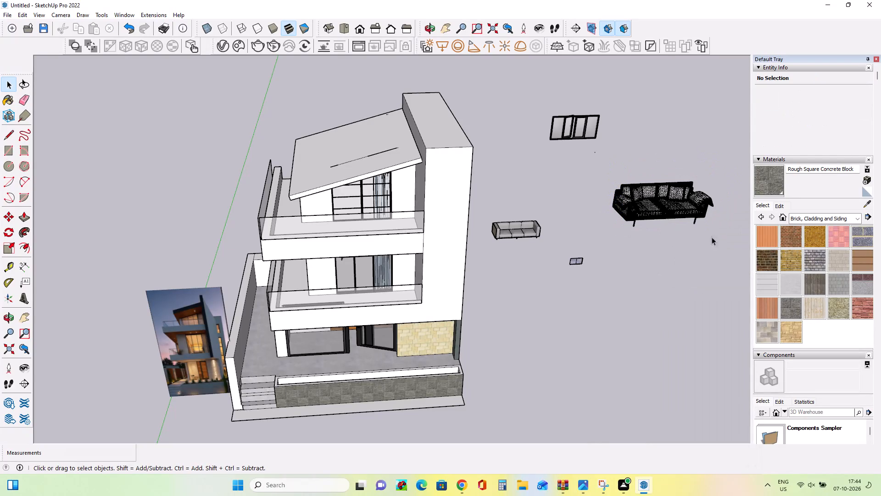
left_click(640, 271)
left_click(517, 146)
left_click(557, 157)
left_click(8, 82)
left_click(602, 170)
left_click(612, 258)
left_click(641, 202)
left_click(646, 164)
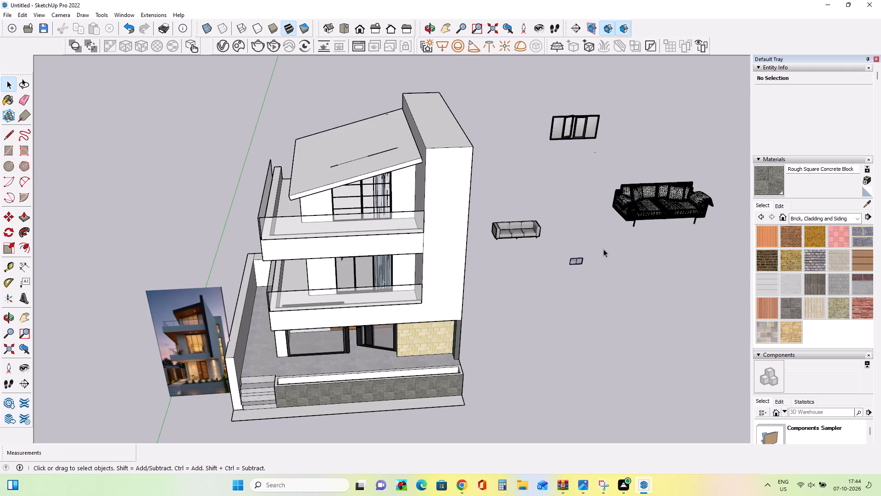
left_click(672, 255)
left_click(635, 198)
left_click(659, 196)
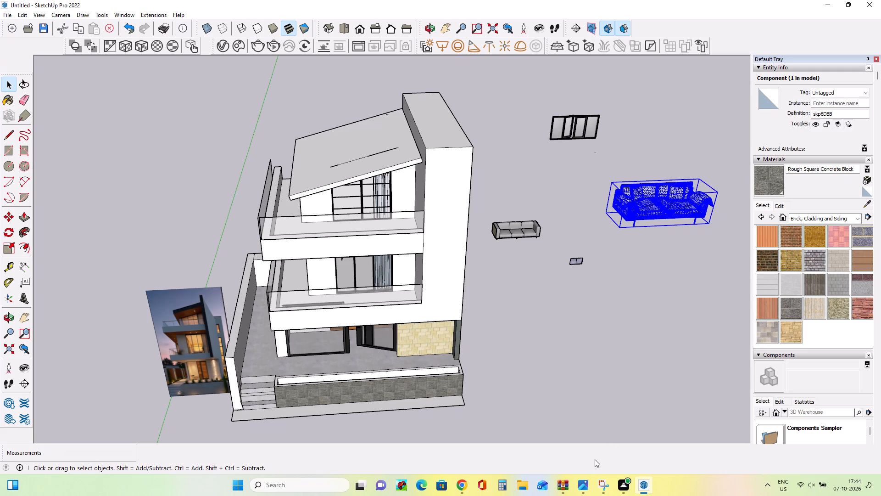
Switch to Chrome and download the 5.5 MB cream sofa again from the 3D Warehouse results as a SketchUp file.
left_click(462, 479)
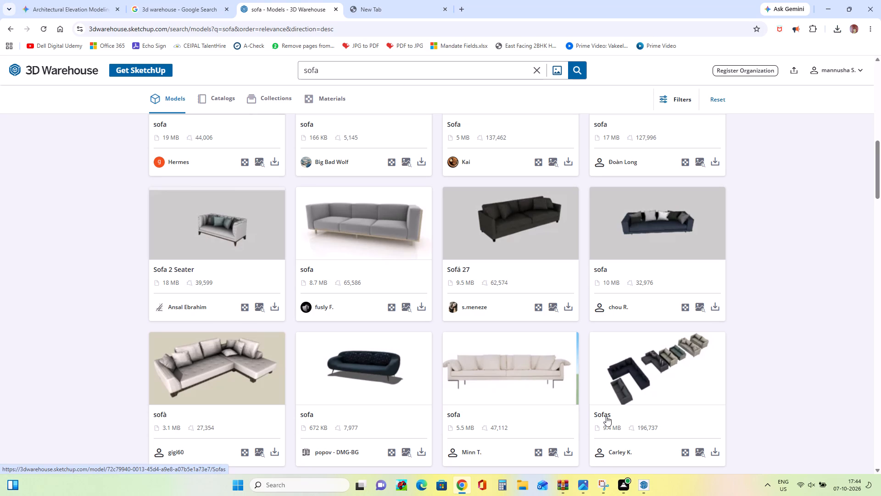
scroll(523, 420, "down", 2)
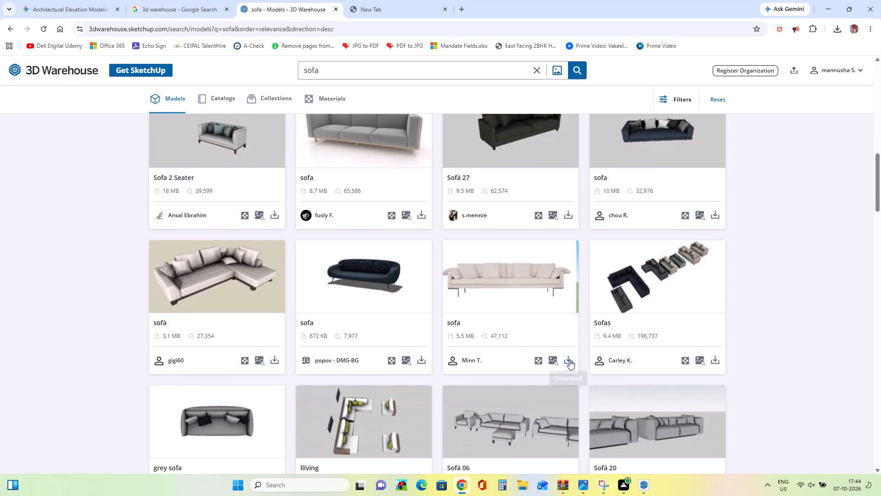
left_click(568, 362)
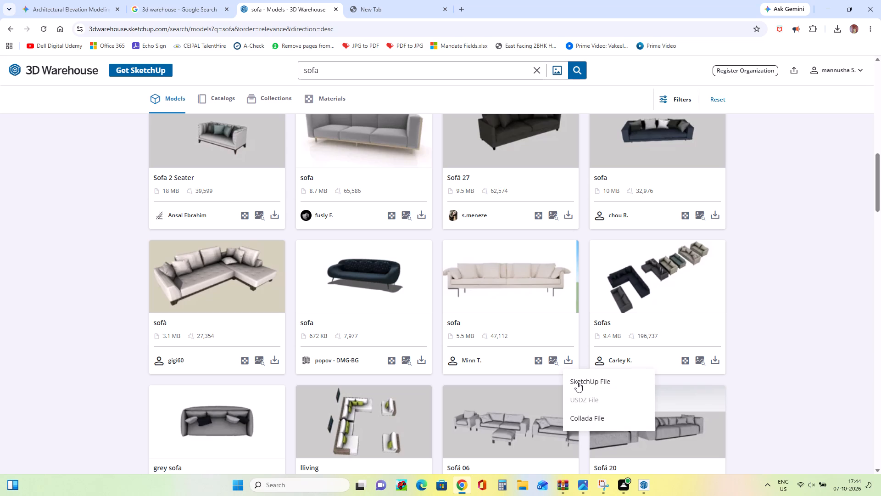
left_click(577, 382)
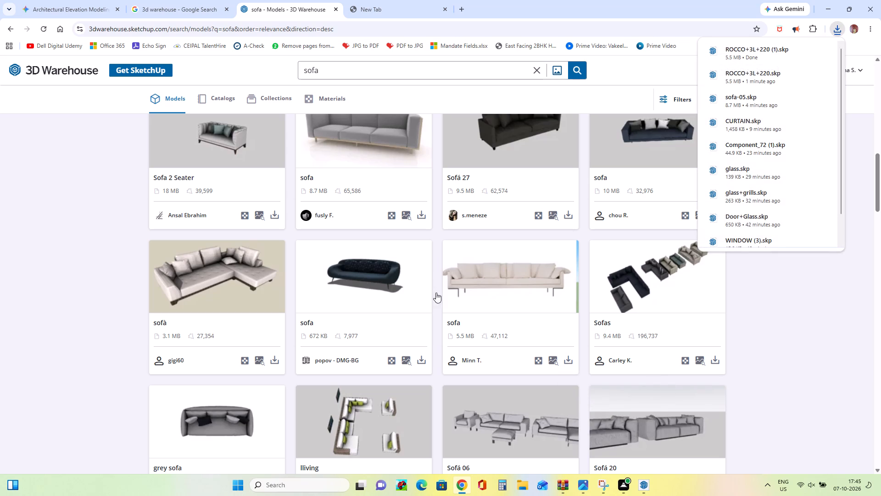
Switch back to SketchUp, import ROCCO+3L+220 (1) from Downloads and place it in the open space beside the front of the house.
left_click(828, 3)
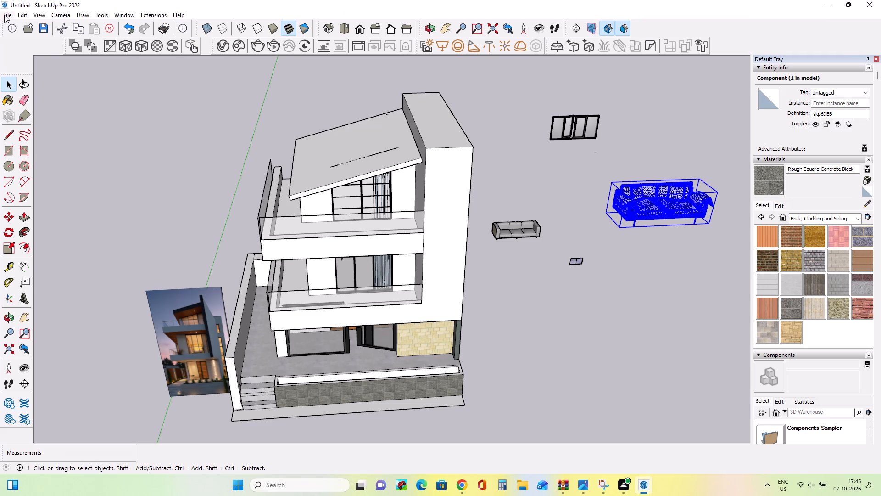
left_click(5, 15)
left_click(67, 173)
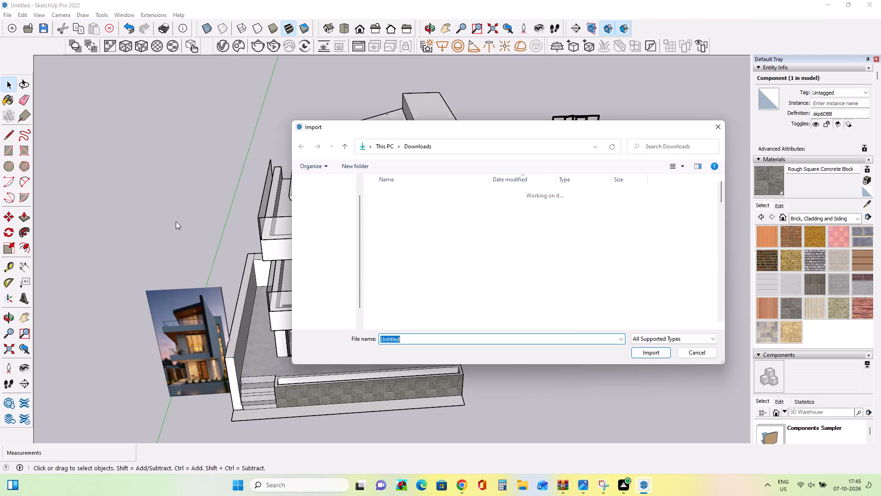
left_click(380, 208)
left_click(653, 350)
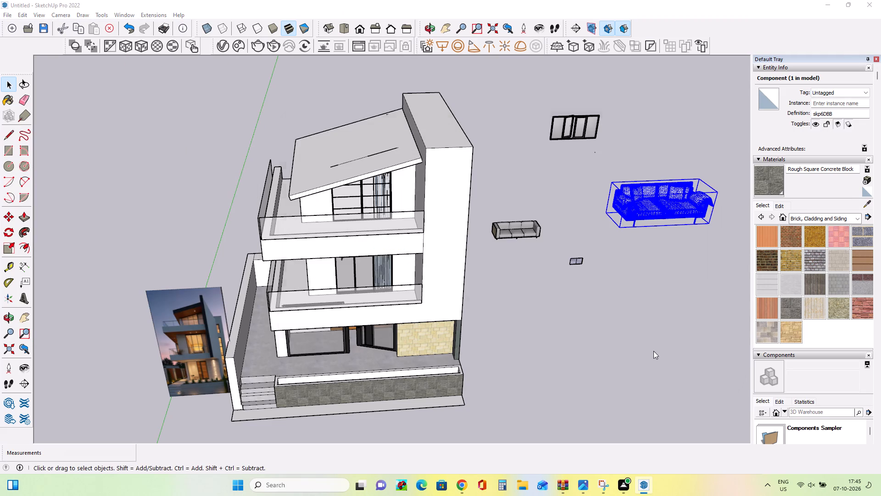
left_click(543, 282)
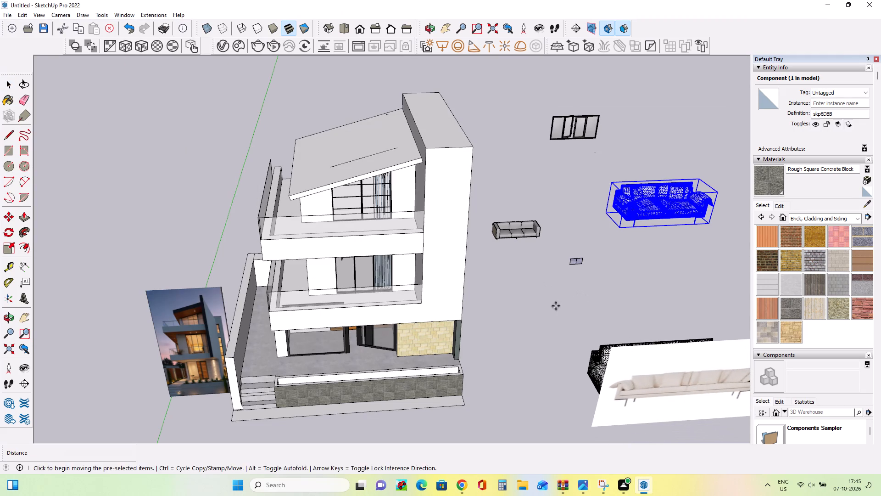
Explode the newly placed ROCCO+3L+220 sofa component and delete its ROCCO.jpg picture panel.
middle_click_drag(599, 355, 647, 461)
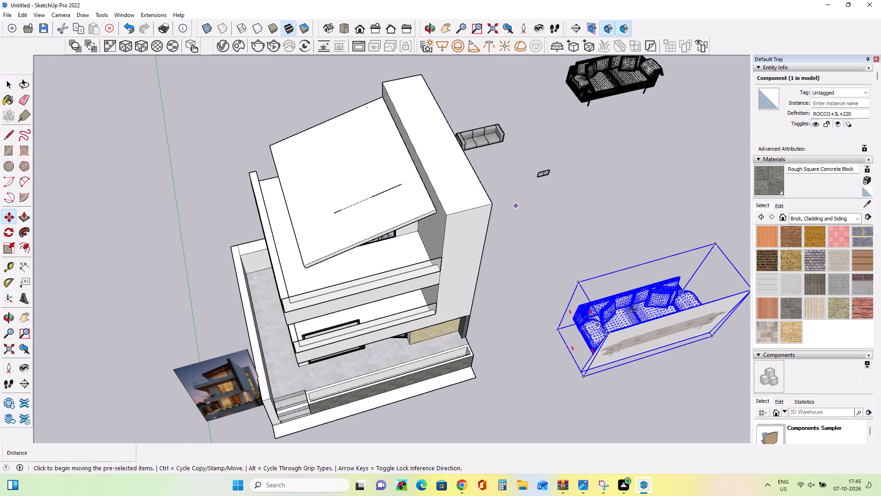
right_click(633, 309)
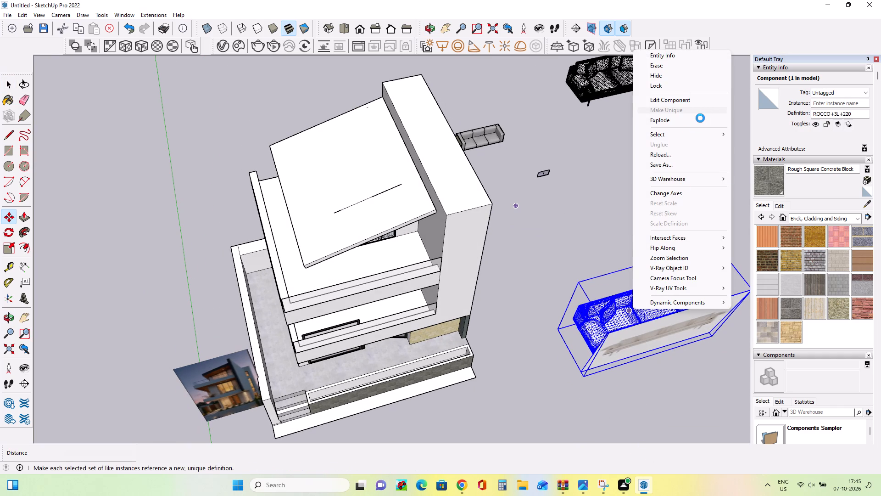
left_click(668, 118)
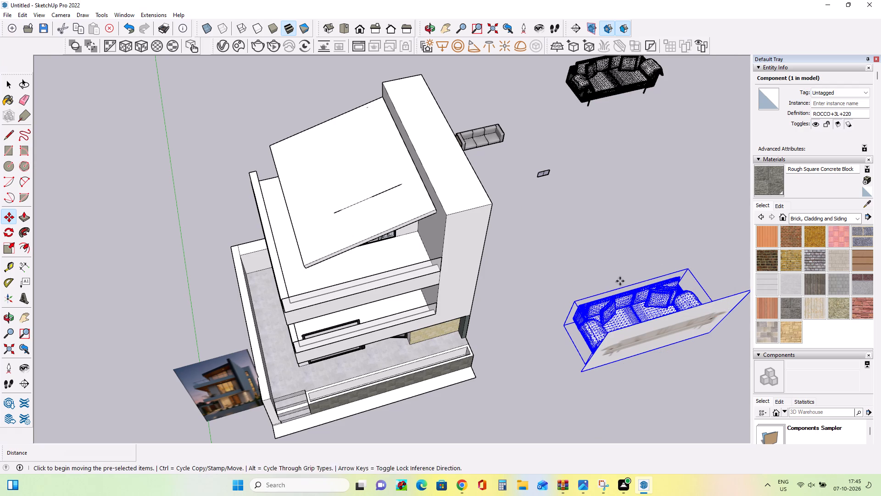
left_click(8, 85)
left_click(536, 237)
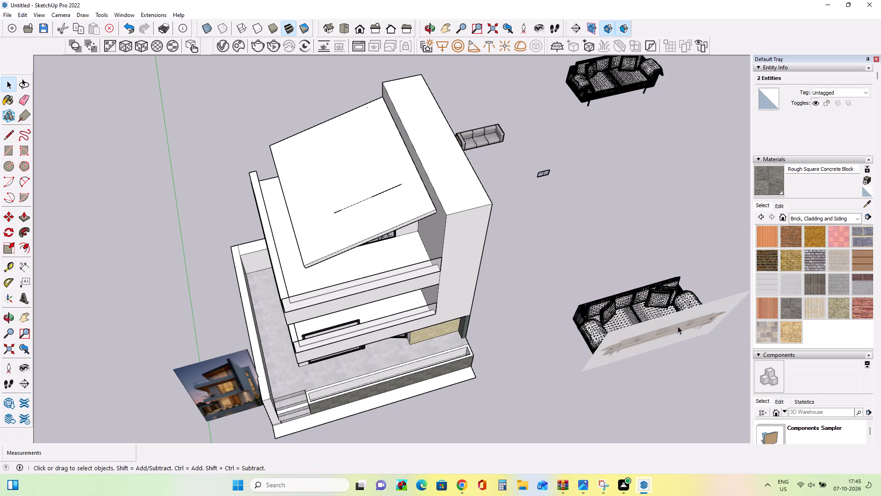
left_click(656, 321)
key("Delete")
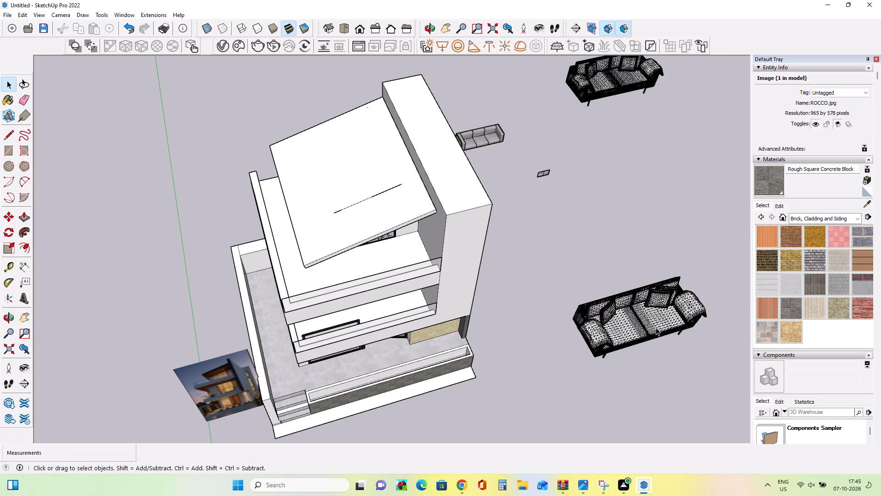
Delete both dense-meshed ROCCO sofas from the open space beside the house, keeping the small grey sofa.
middle_click_drag(654, 330, 571, 219)
left_click(595, 323)
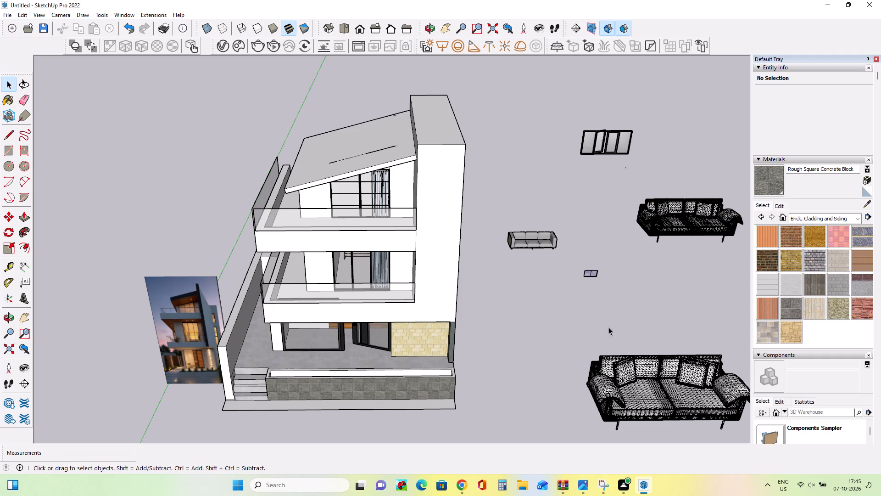
left_click(4, 83)
left_click(570, 296)
scroll(450, 329, "down", 8)
left_click(647, 445)
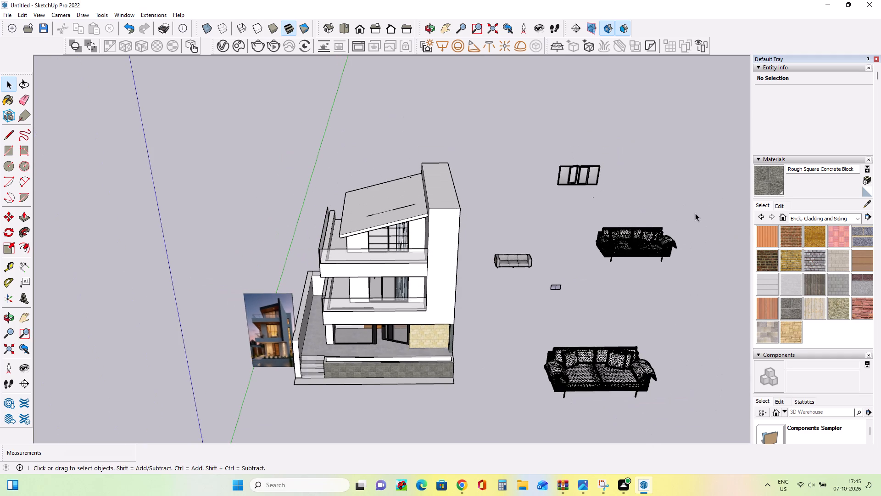
left_click_drag(683, 212, 582, 268)
key("Delete")
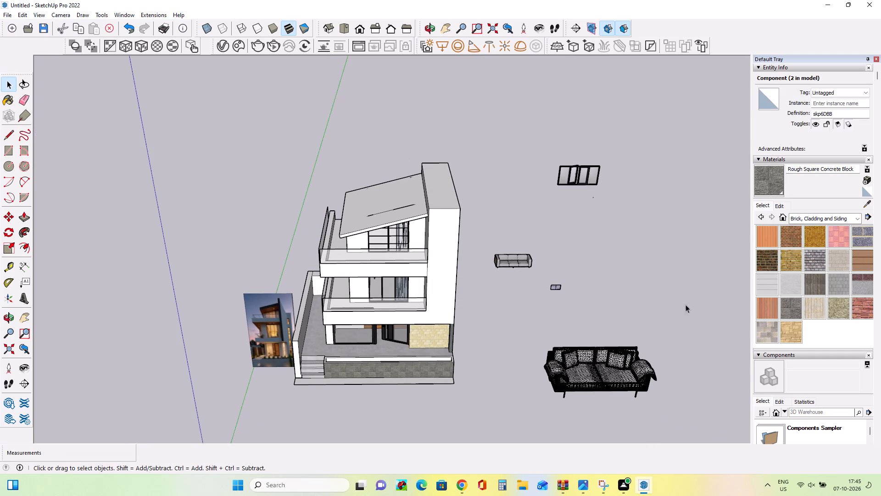
left_click_drag(684, 344, 527, 411)
key("Delete")
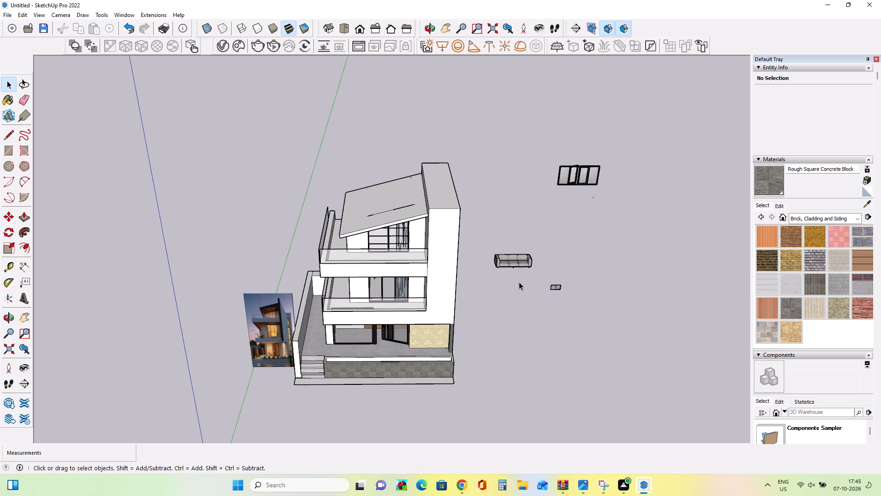
Switch to Chrome and download the 3.1 MB L-shaped sofa with cushions from the 3D Warehouse results as a SketchUp file.
scroll(520, 276, "up", 3)
middle_click_drag(517, 267, 521, 264)
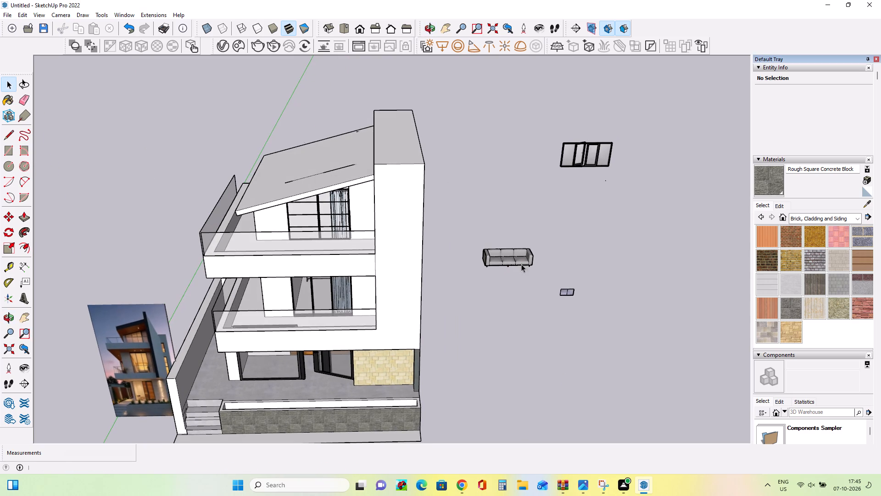
left_click(465, 485)
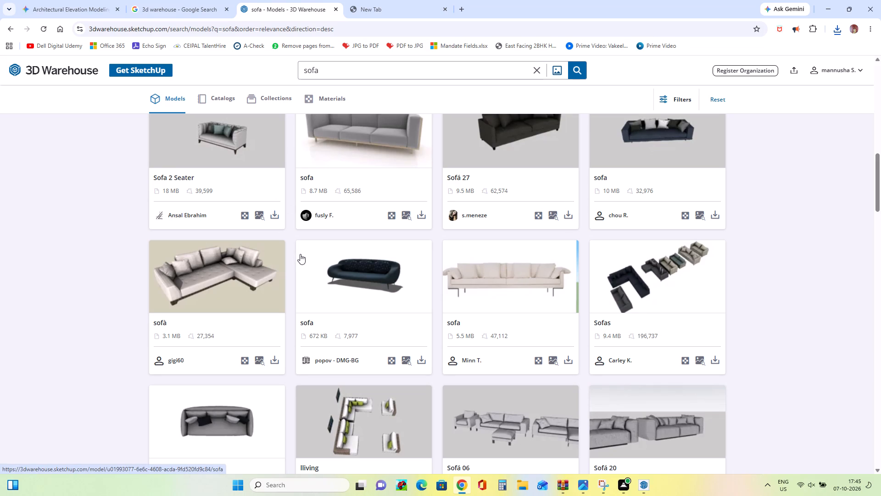
left_click(279, 358)
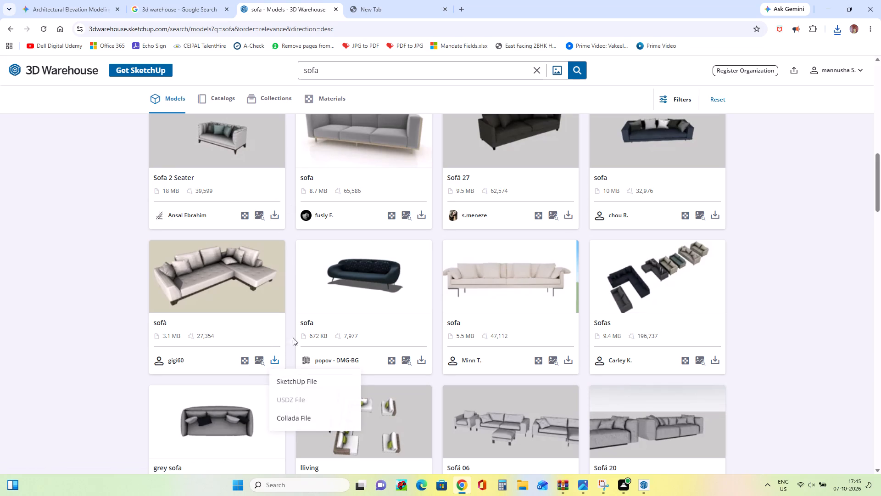
left_click(296, 382)
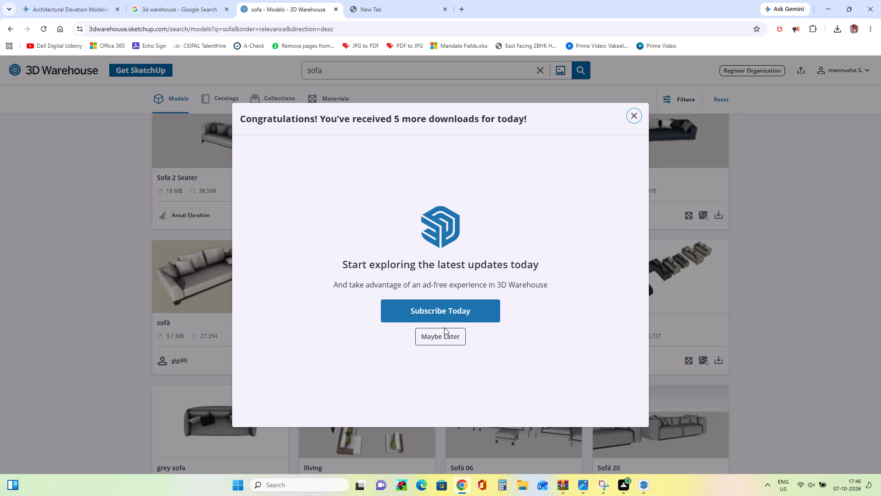
left_click(630, 114)
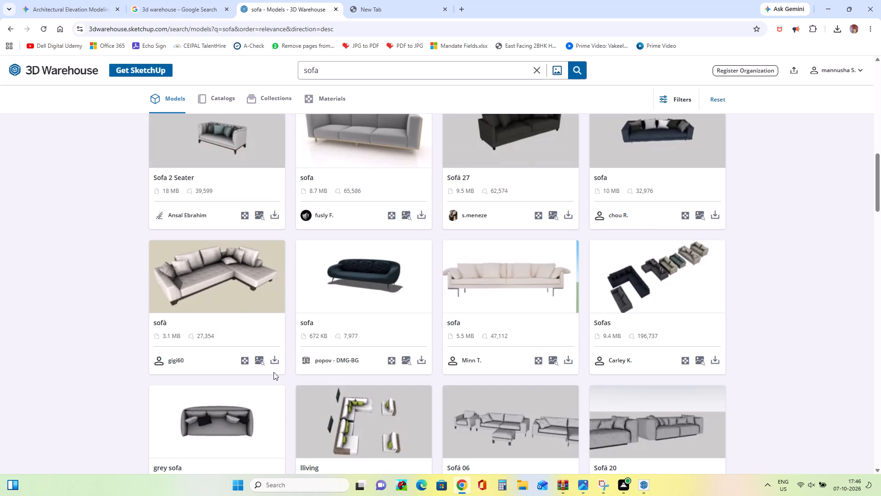
left_click(275, 362)
left_click(314, 378)
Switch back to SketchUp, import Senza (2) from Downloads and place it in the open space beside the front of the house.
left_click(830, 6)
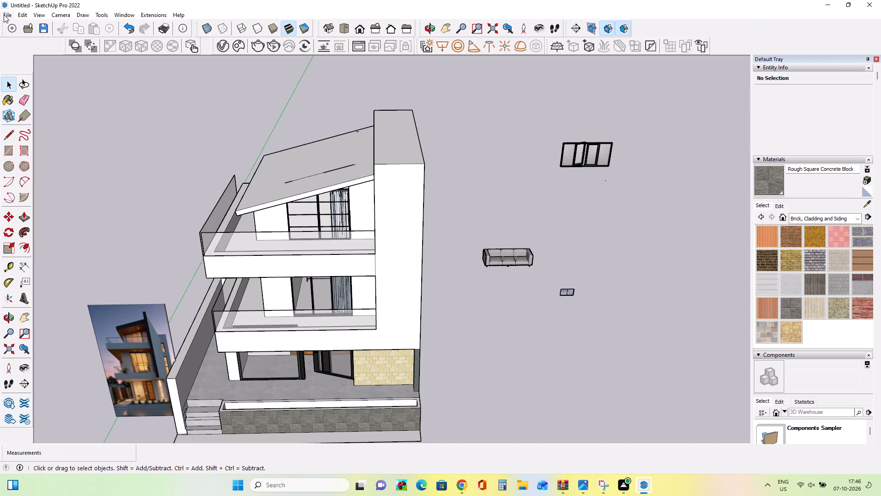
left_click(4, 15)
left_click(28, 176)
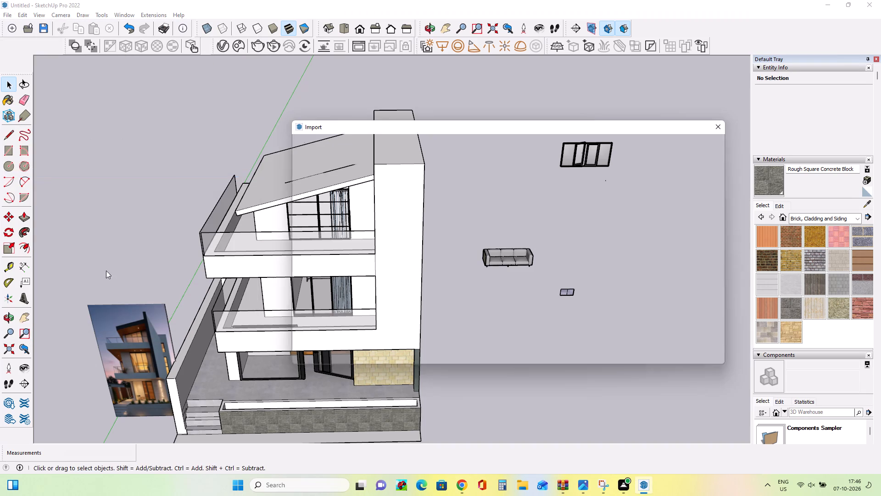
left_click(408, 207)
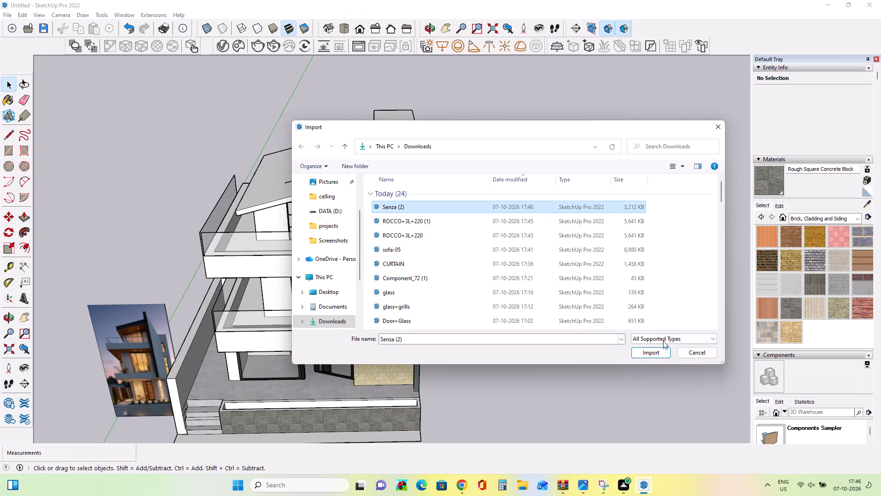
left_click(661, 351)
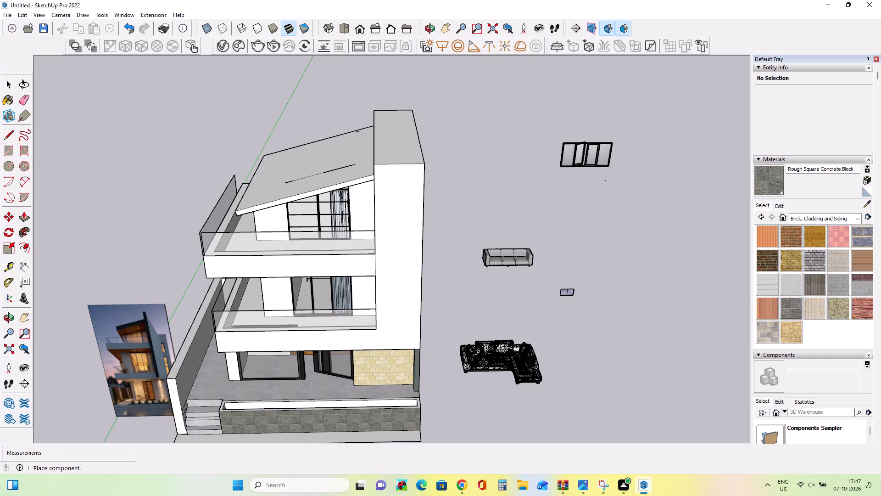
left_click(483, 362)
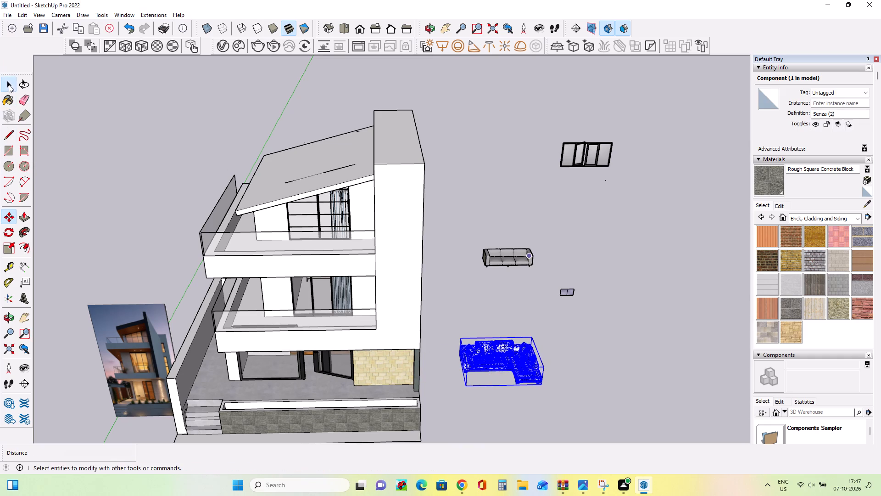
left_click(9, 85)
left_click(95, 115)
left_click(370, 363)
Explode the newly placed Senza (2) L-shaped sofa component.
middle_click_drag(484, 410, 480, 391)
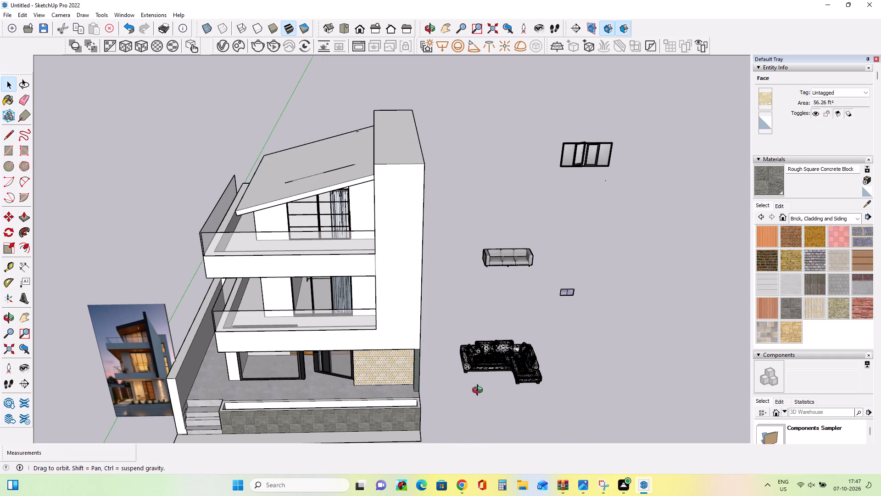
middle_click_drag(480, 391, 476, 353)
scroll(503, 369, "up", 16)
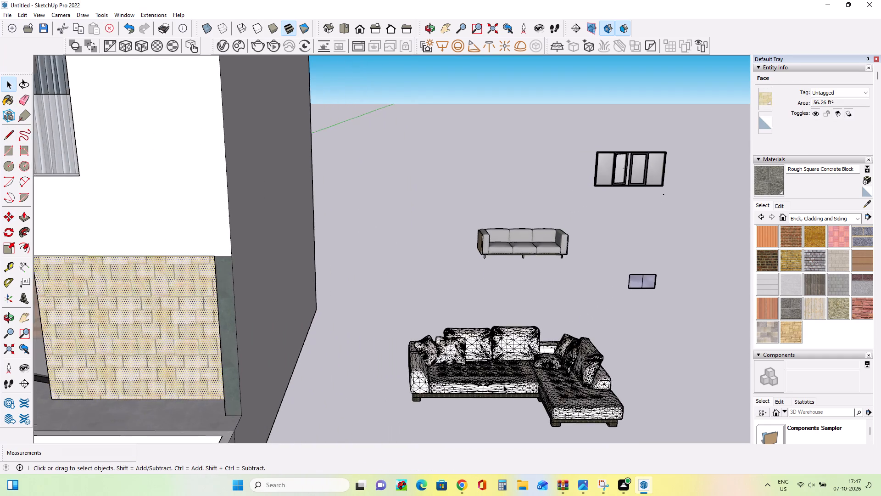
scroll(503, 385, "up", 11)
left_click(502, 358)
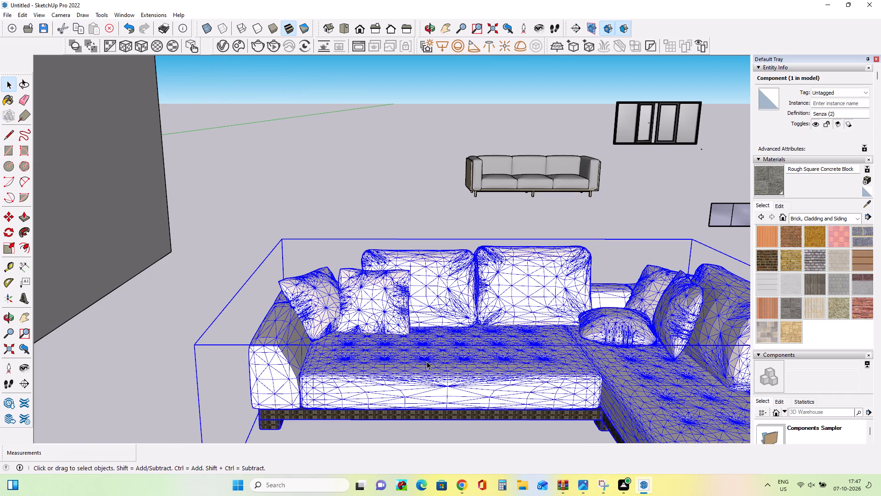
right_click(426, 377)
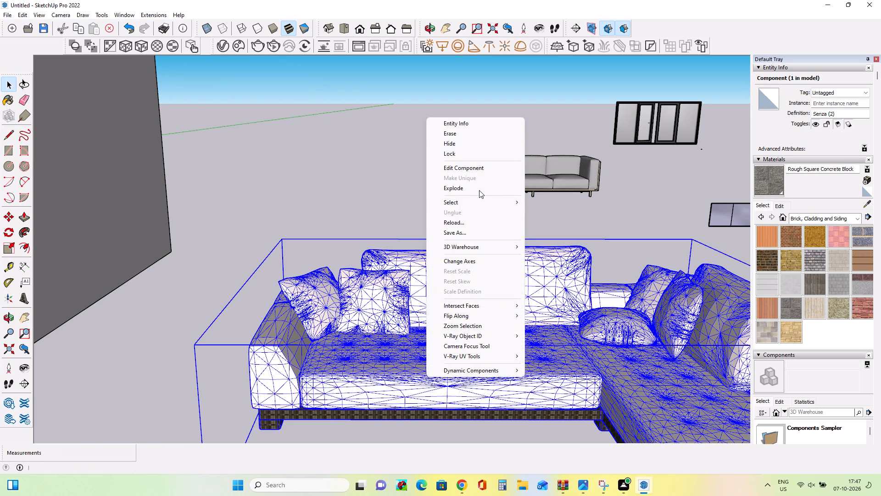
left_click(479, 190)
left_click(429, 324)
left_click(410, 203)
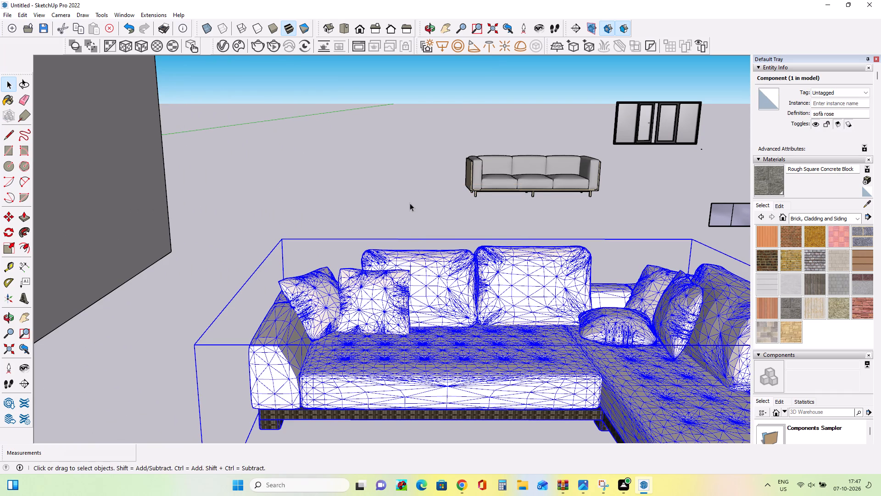
Examine the L-shaped sofa's mesh up close, opening its sofa rose component and selecting the nested component inside it.
middle_click_drag(455, 309, 458, 332)
scroll(455, 310, "down", 4)
scroll(465, 350, "down", 11)
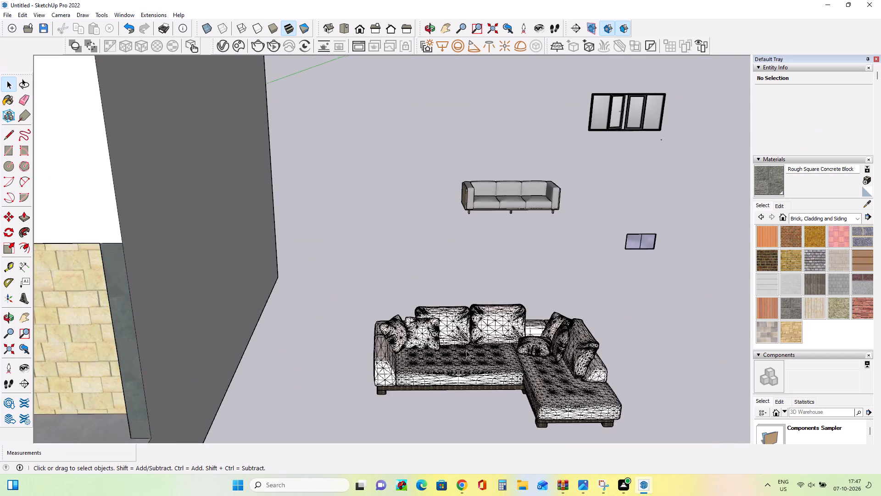
scroll(466, 350, "down", 11)
scroll(466, 352, "up", 1)
scroll(466, 352, "down", 13)
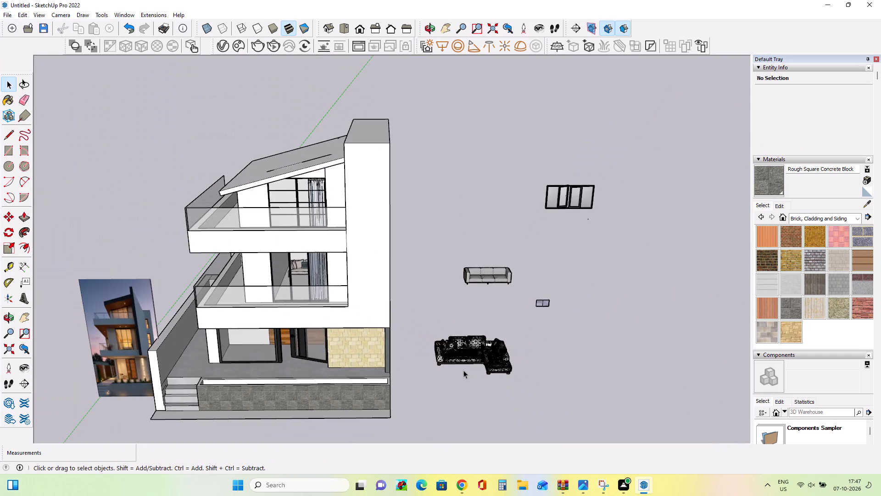
scroll(463, 370, "up", 5)
scroll(463, 370, "up", 20)
scroll(463, 370, "up", 6)
scroll(464, 371, "down", 1)
scroll(464, 371, "up", 10)
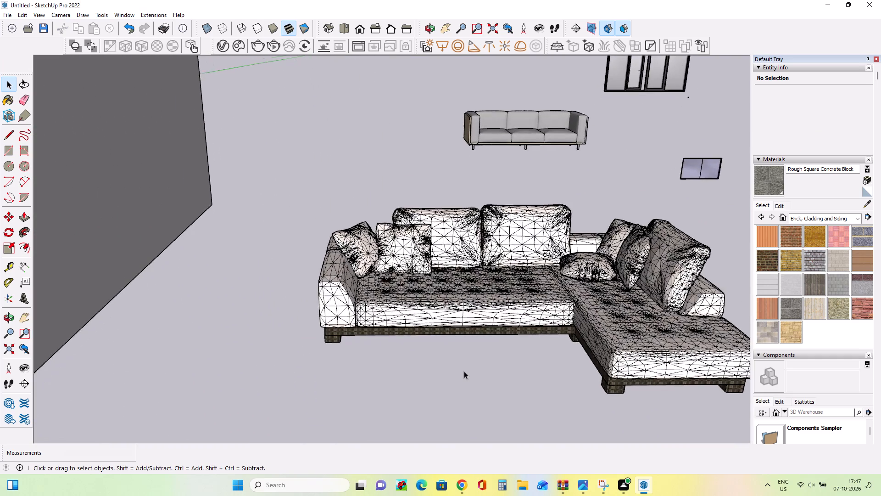
scroll(464, 371, "up", 2)
scroll(464, 371, "down", 1)
scroll(464, 371, "up", 4)
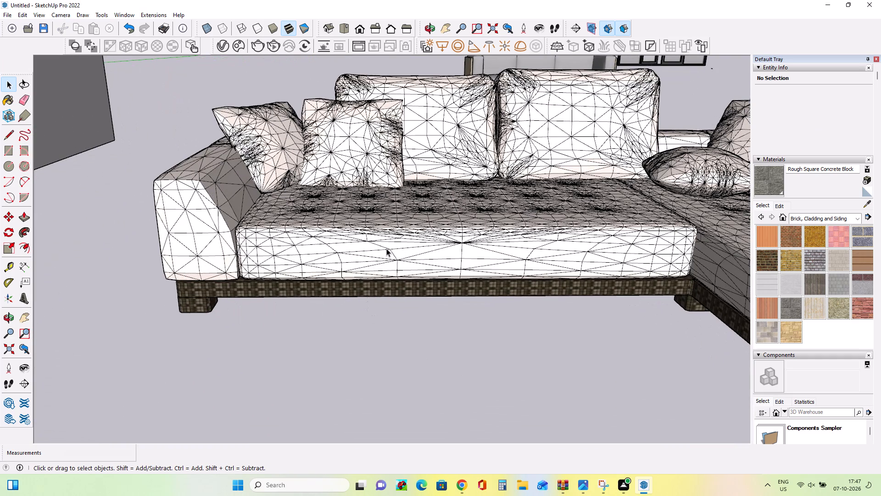
left_click(386, 248)
right_click(386, 248)
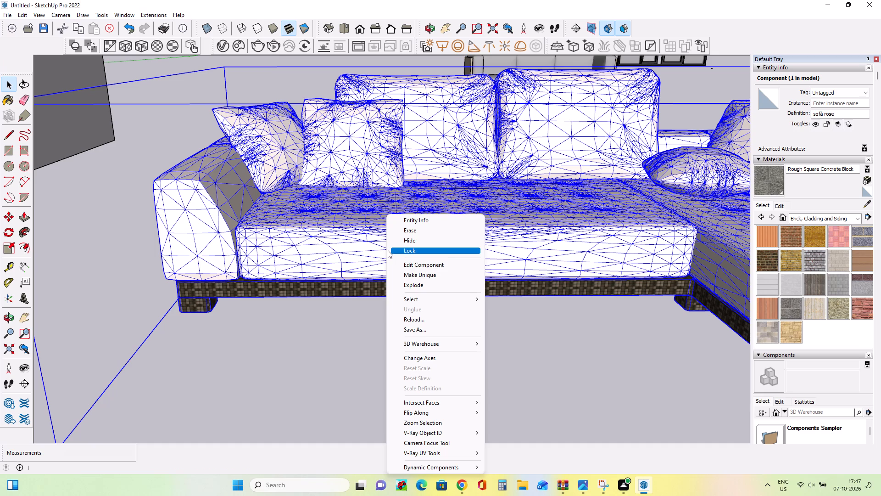
left_click(431, 259)
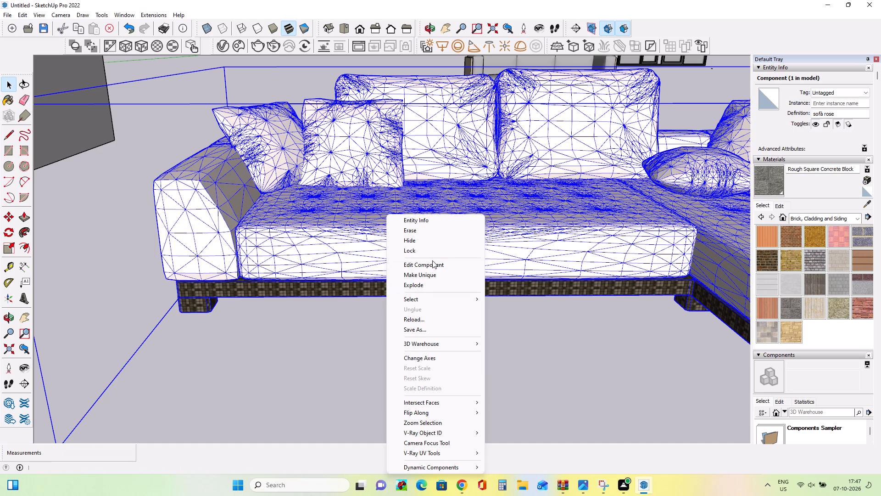
left_click(434, 265)
left_click(444, 243)
left_click(465, 257)
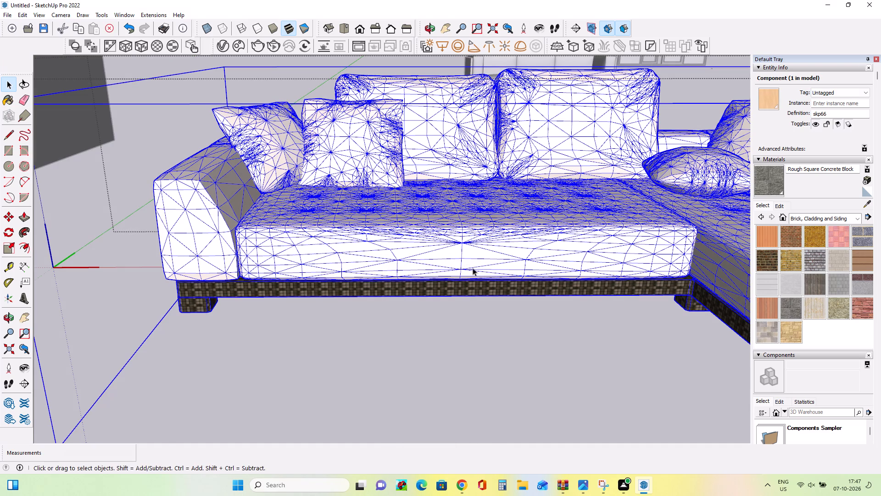
scroll(489, 269, "down", 11)
left_click(390, 122)
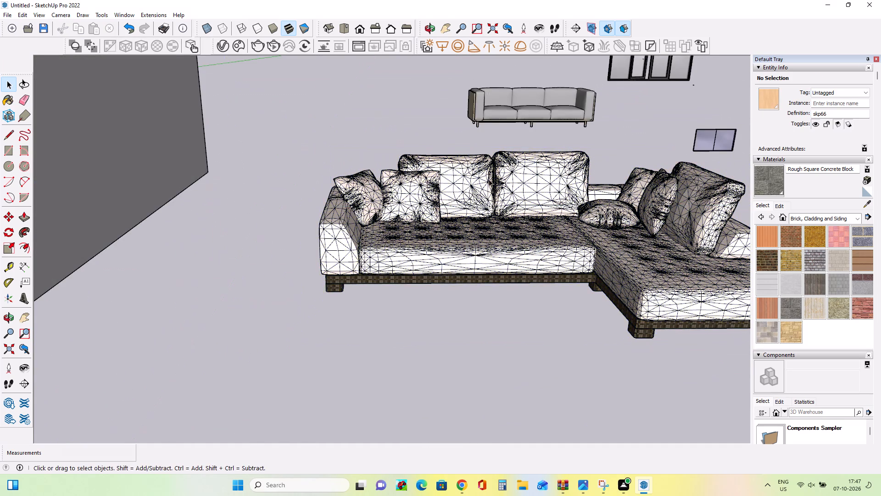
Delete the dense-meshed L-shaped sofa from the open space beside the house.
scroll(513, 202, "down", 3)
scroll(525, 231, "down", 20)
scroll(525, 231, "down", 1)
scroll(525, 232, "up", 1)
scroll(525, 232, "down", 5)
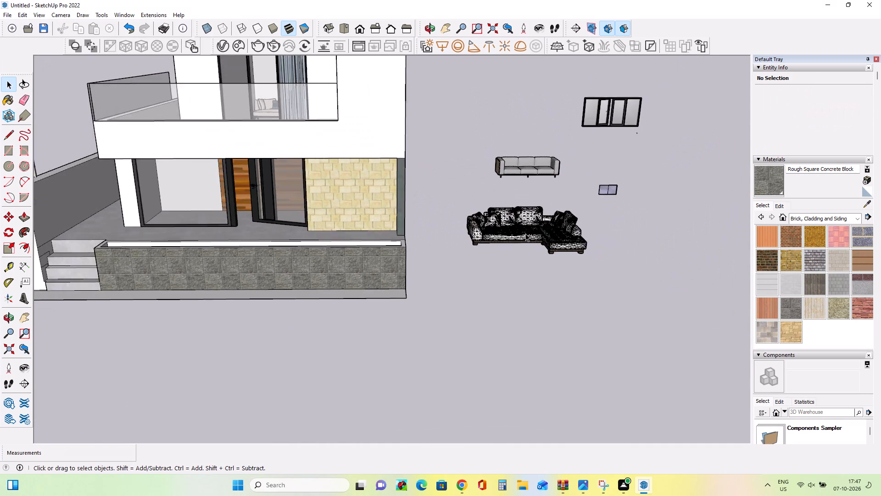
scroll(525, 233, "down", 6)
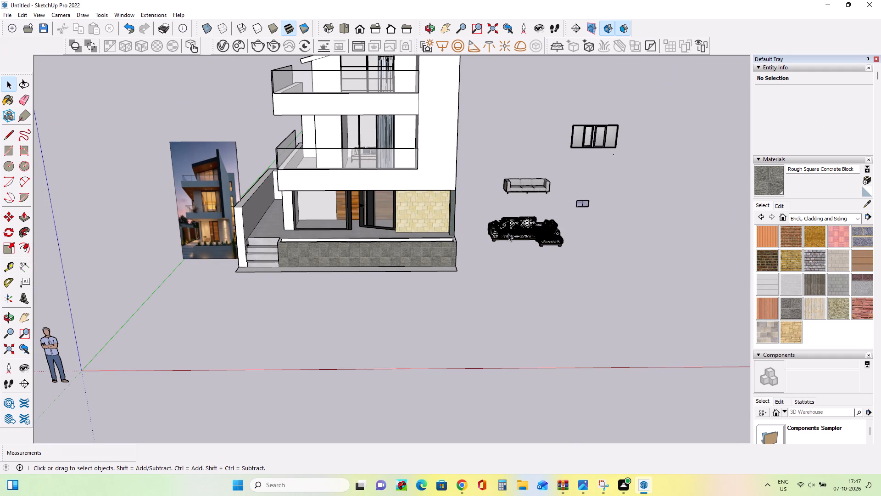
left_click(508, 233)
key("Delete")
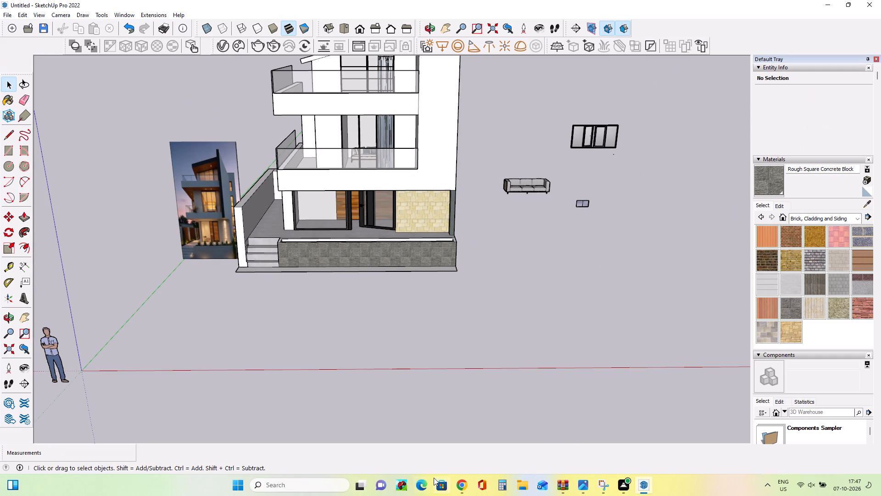
Switch to Chrome and download the 15 MB sofa set with armchair and footstool from the 3D Warehouse results as a SketchUp file.
left_click(460, 485)
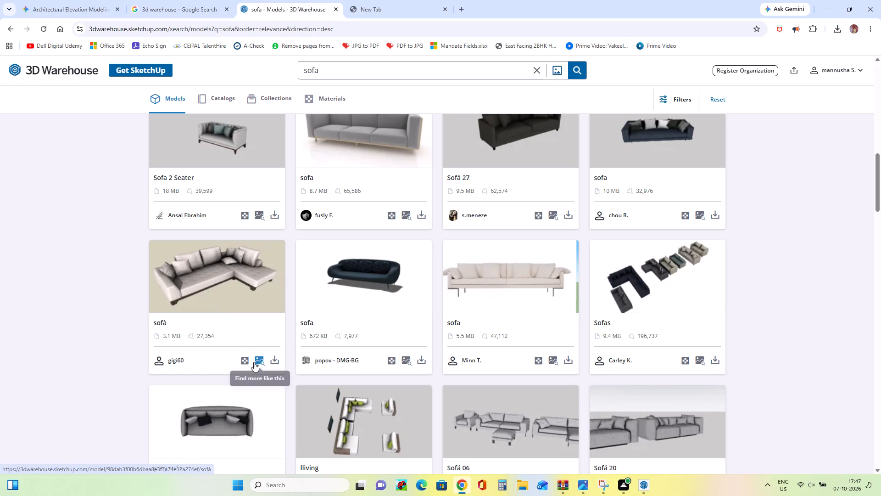
scroll(254, 362, "down", 2)
scroll(280, 263, "down", 4)
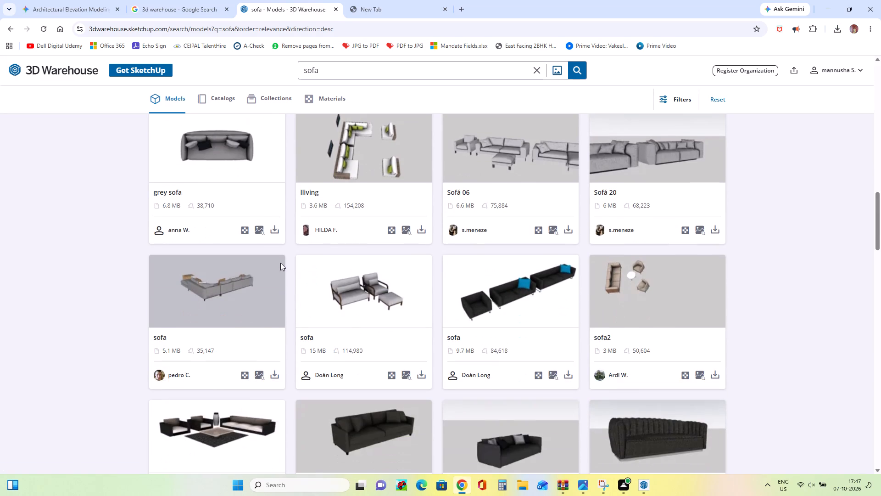
left_click(422, 375)
left_click(445, 396)
Switch back to SketchUp, import S21 from Downloads and place the sofa set in the open space beside the front of the house.
left_click(830, 2)
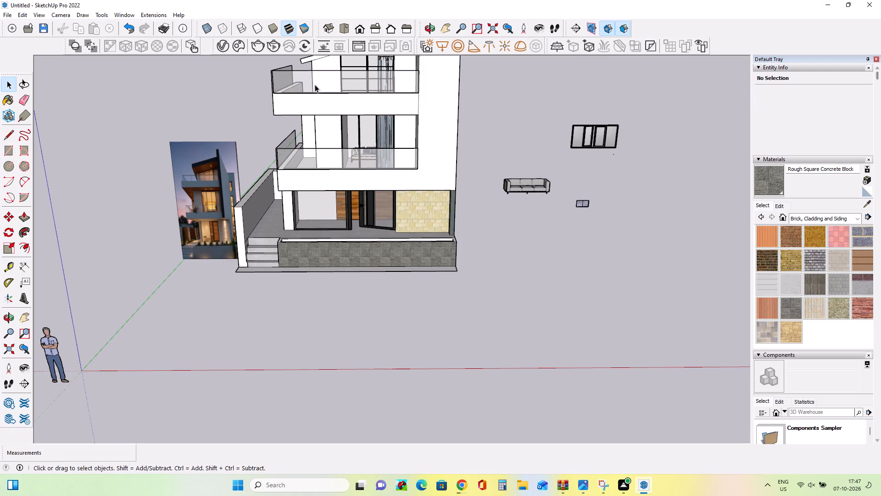
left_click(5, 16)
left_click(53, 173)
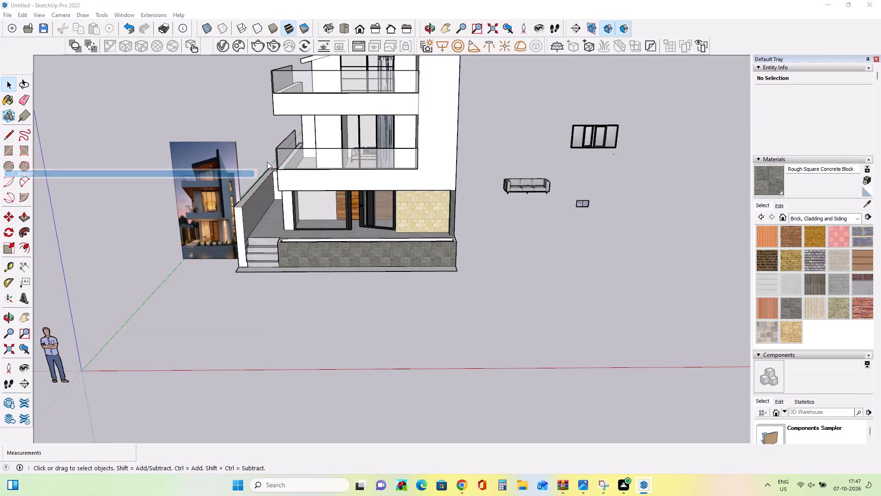
left_click(403, 205)
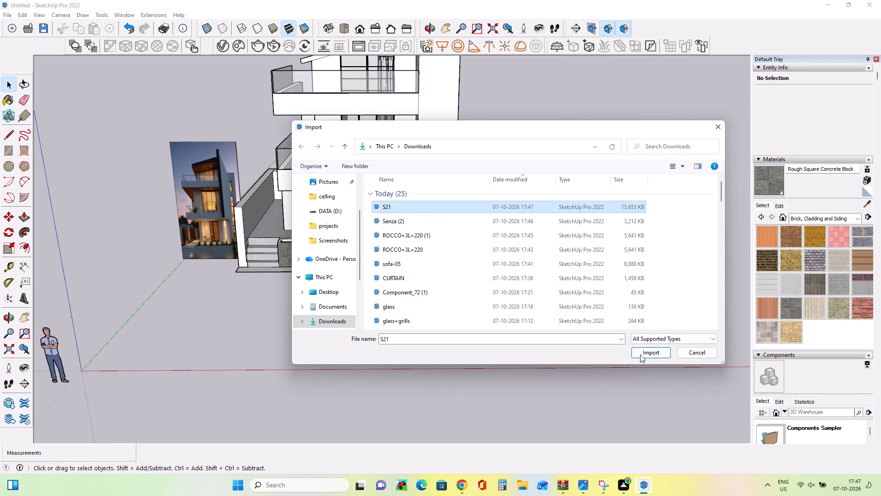
left_click(642, 352)
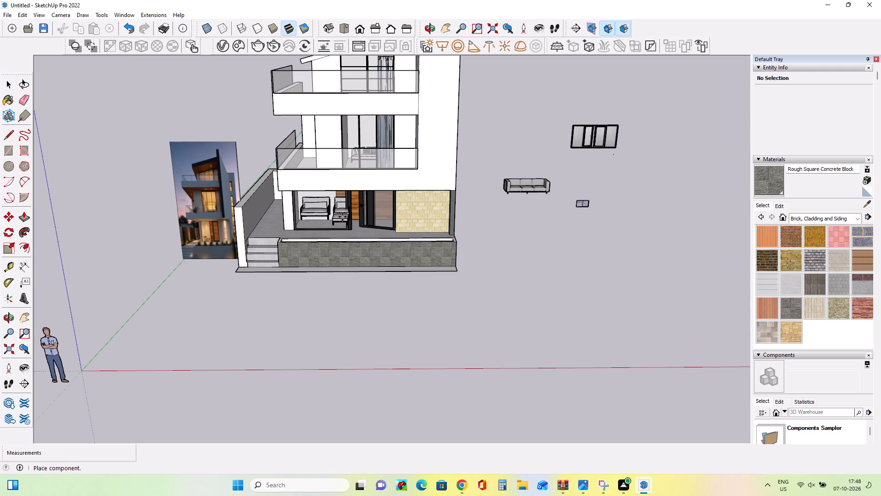
left_click(546, 246)
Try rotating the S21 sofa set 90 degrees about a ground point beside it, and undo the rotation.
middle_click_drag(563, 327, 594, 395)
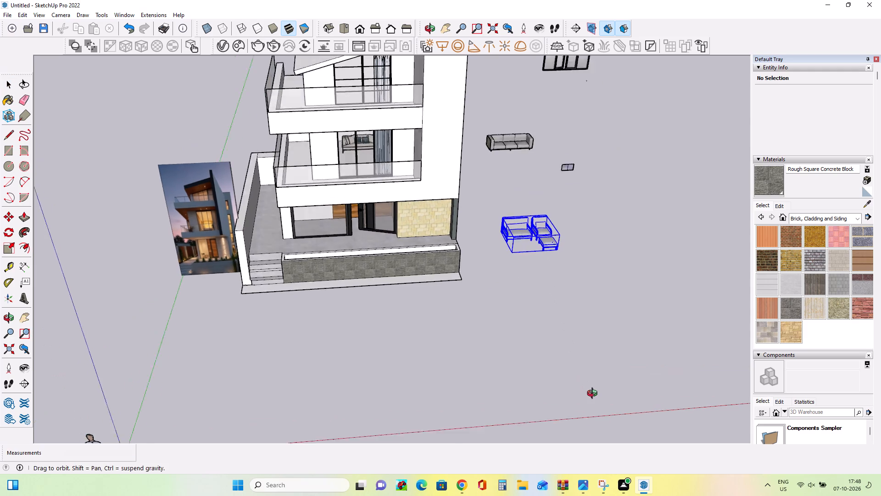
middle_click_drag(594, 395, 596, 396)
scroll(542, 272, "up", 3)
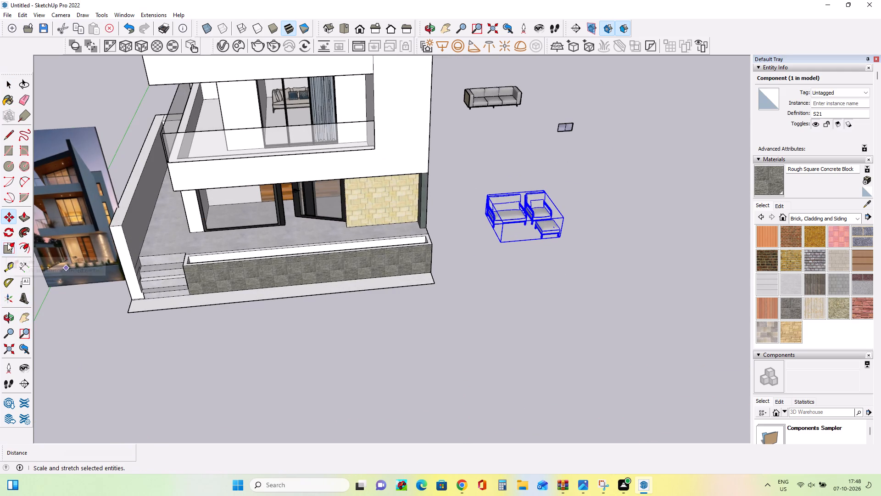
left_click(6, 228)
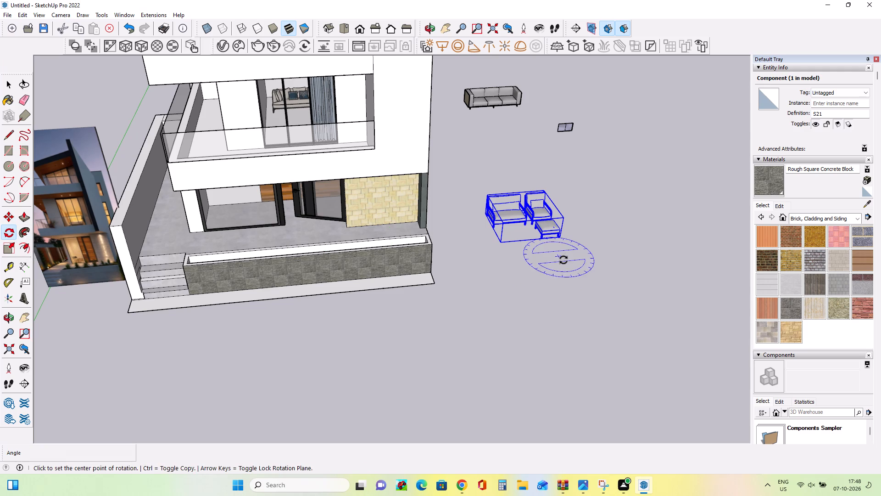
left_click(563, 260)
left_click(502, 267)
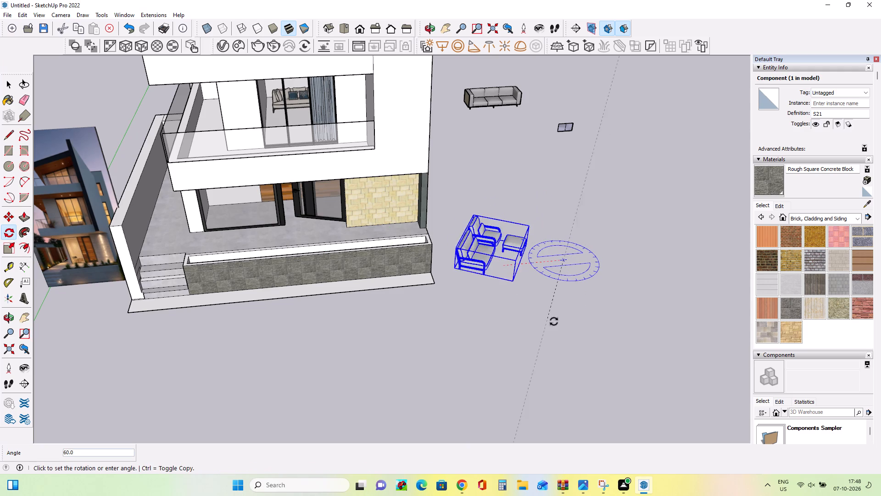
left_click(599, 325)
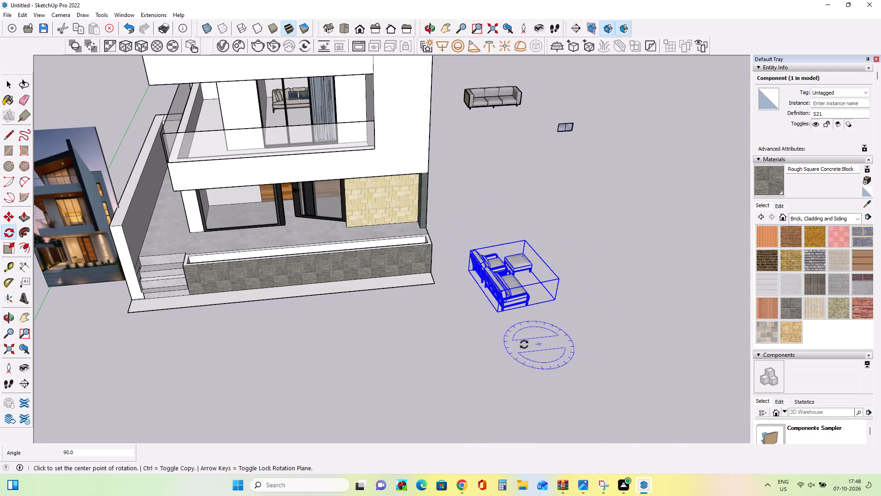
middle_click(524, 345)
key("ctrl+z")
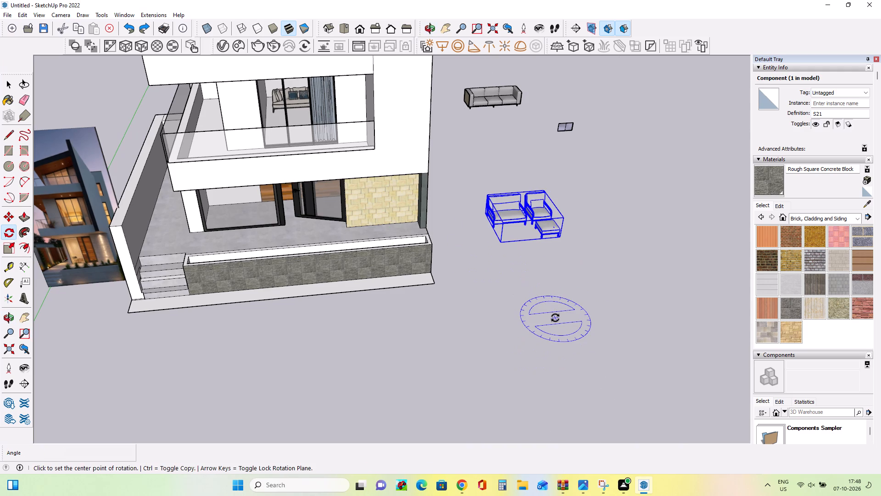
Rotate the S21 sofa set 90 degrees about a ground point beside it.
left_click(581, 267)
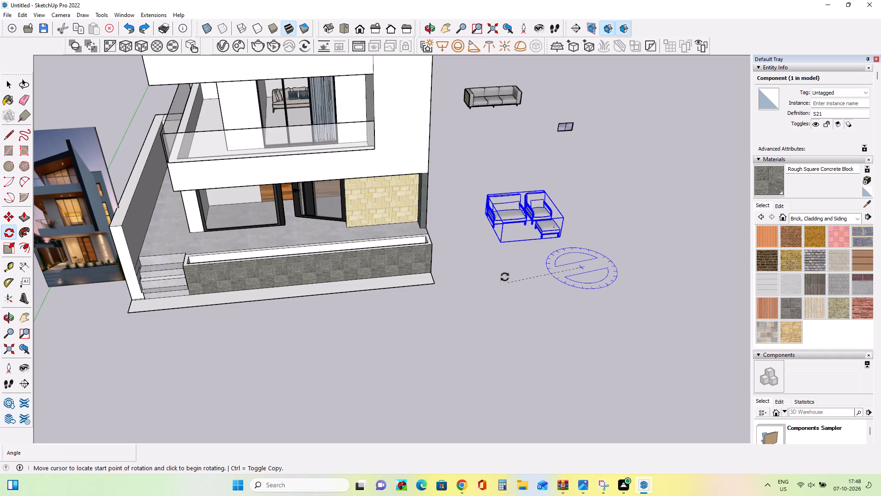
left_click(505, 273)
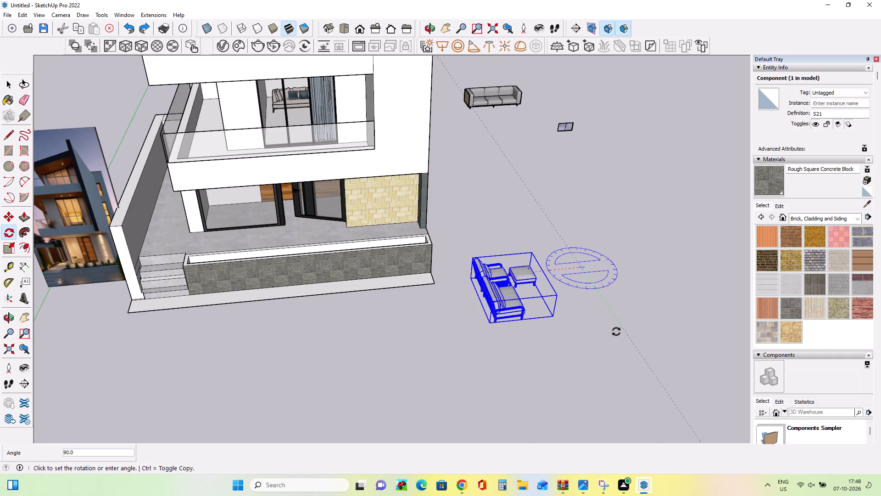
left_click(623, 331)
Move the S21 sofa set by its base corner from the open space to the ground-floor room's front window.
middle_click_drag(497, 361, 472, 373)
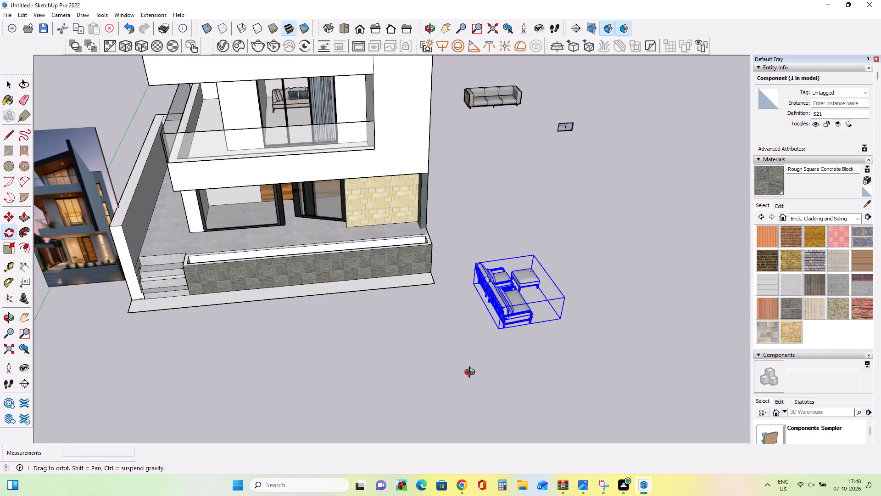
middle_click_drag(472, 373, 470, 374)
middle_click_drag(536, 344, 552, 339)
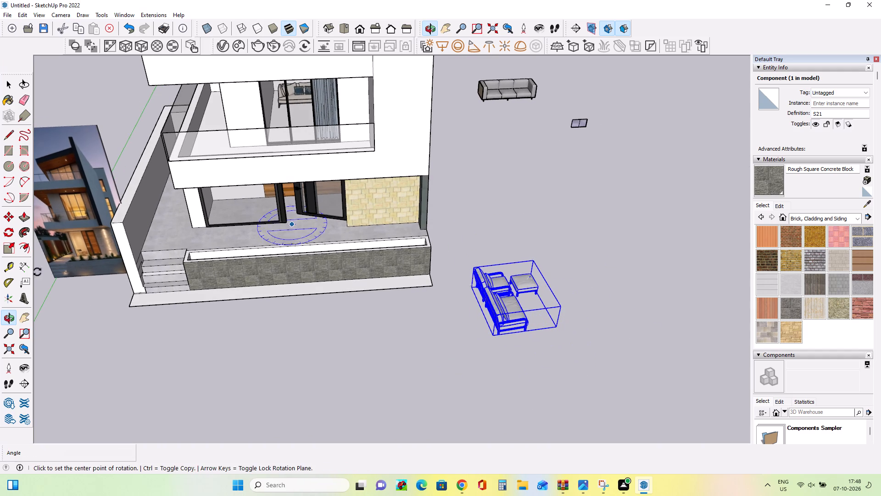
left_click(11, 219)
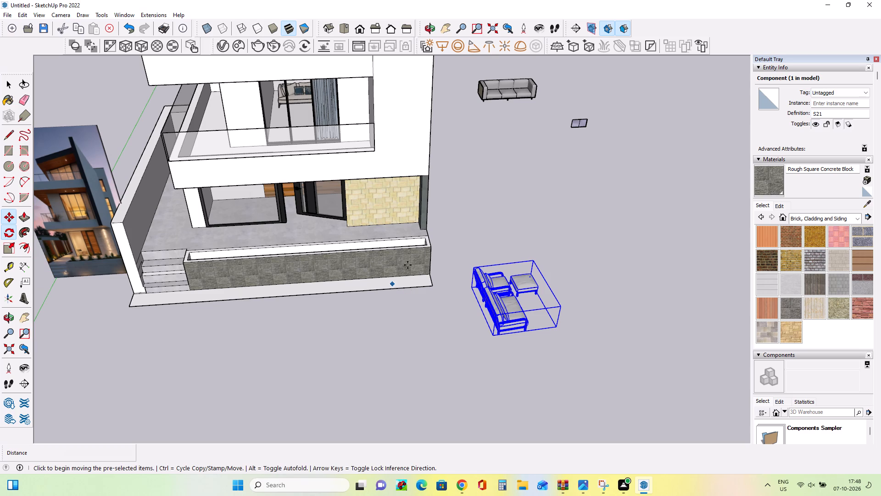
left_click(558, 327)
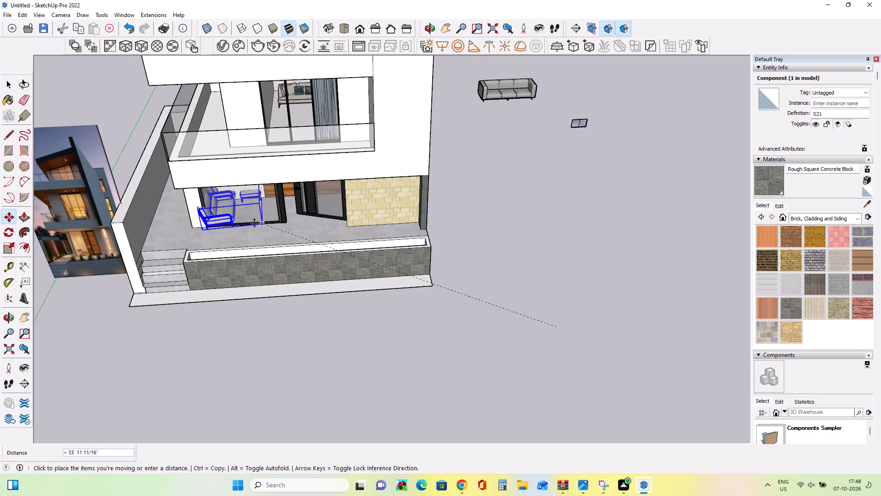
left_click(267, 222)
Shift the S21 sofa set about 2' 9" from the ground-floor window toward the front terrace.
middle_click_drag(257, 250, 297, 192)
scroll(225, 208, "up", 9)
scroll(312, 238, "up", 3)
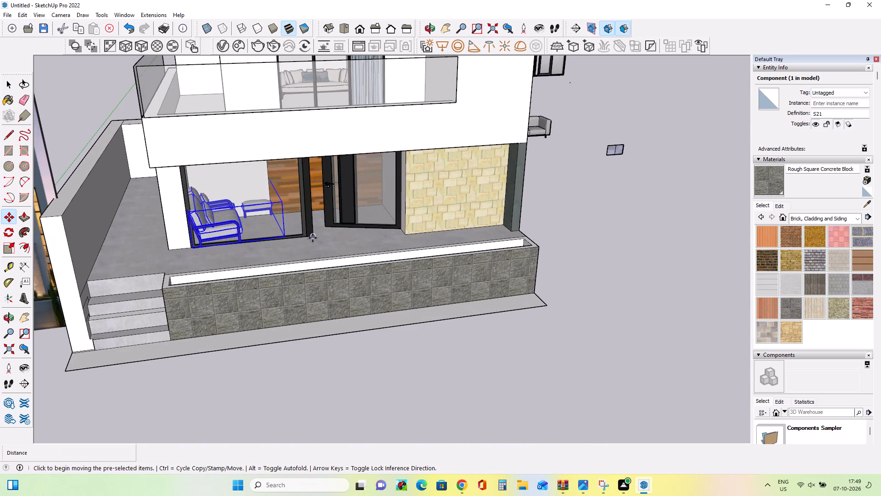
scroll(312, 238, "up", 1)
middle_click_drag(364, 238, 337, 275)
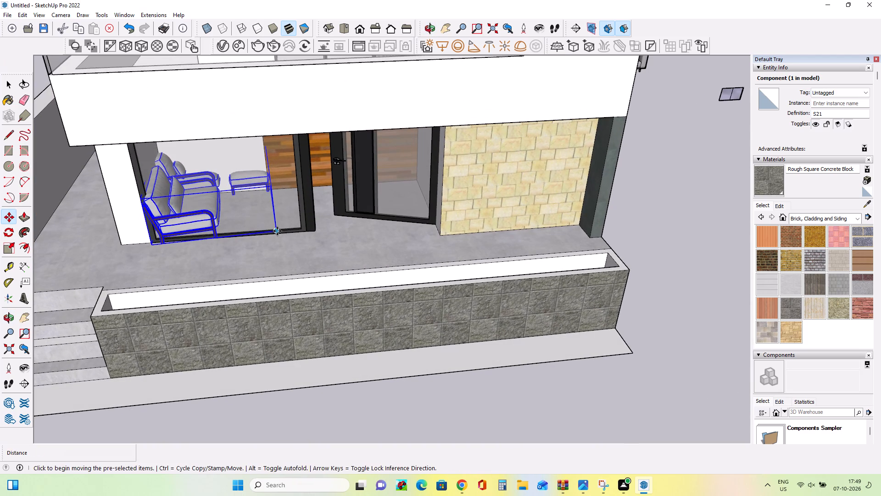
left_click(277, 231)
left_click(294, 257)
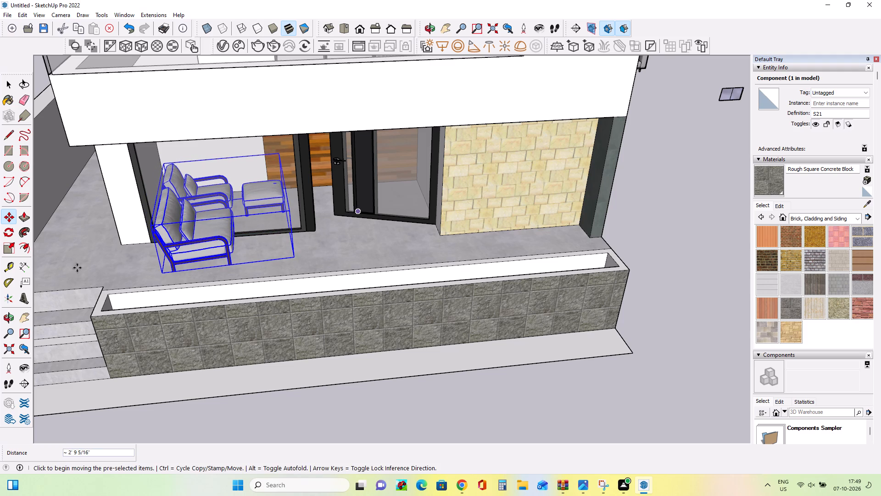
Scale the S21 sofa set down along the red axis to fit behind the ground-floor front window, and clear the selection.
left_click(8, 253)
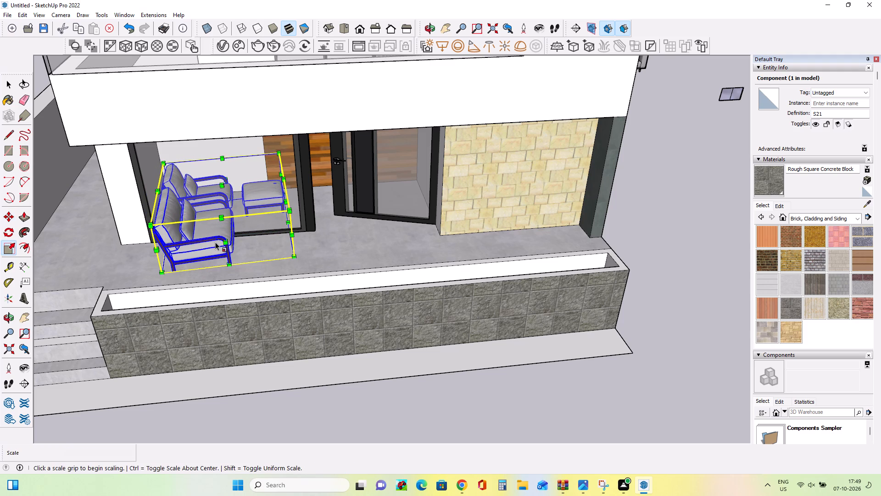
left_click(225, 243)
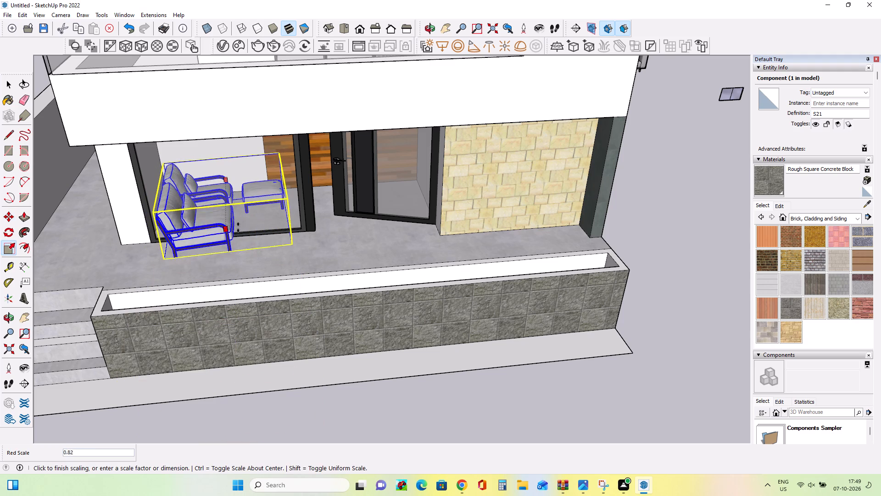
left_click(217, 208)
middle_click_drag(304, 219, 183, 223)
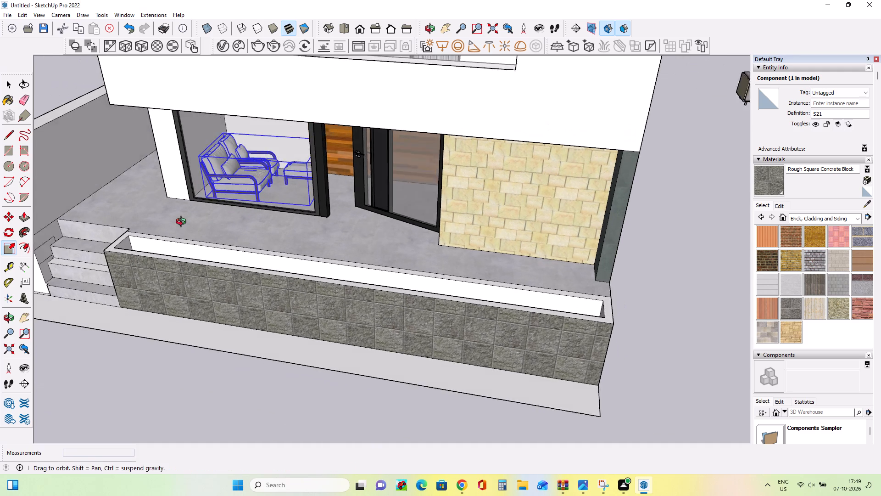
middle_click_drag(183, 223, 183, 222)
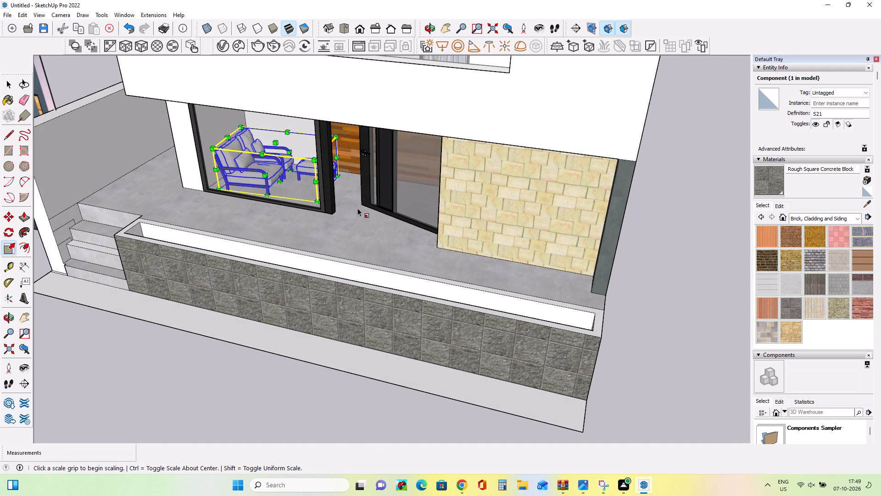
middle_click_drag(358, 208, 507, 201)
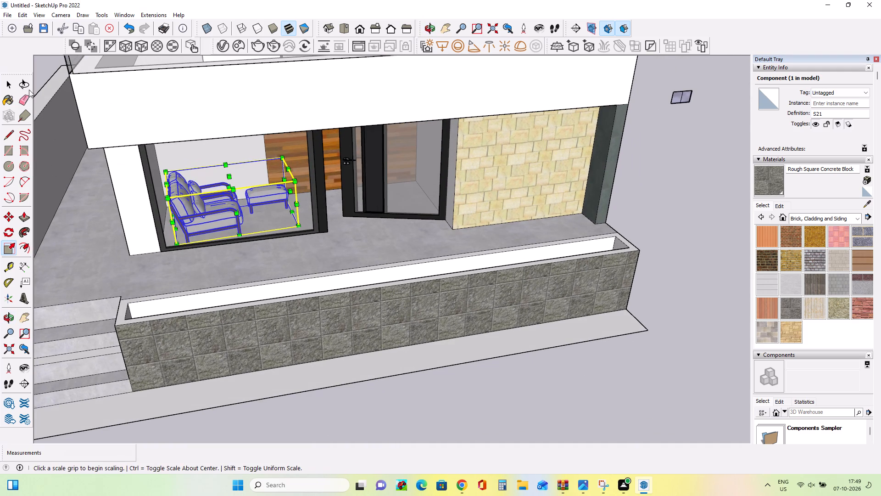
left_click(7, 85)
left_click(691, 181)
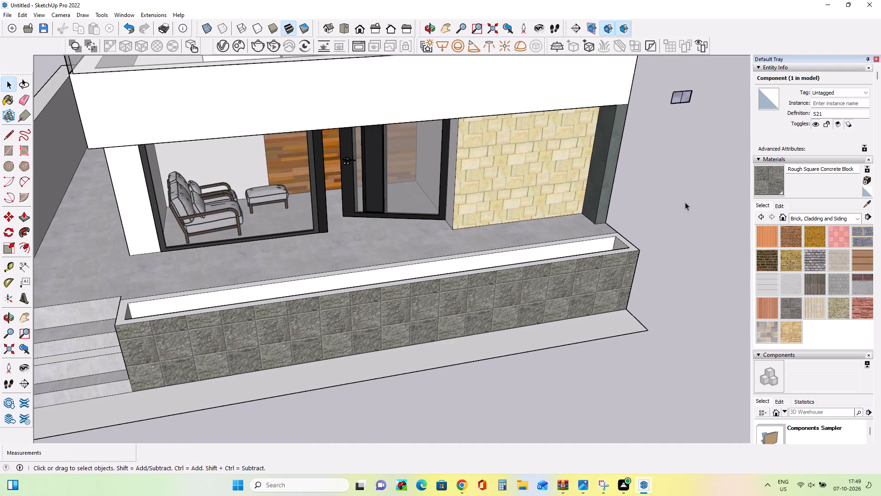
Examine the furnished front of the house on all floors and compare it with the reference photo.
middle_click_drag(508, 294, 509, 225)
scroll(513, 248, "down", 3)
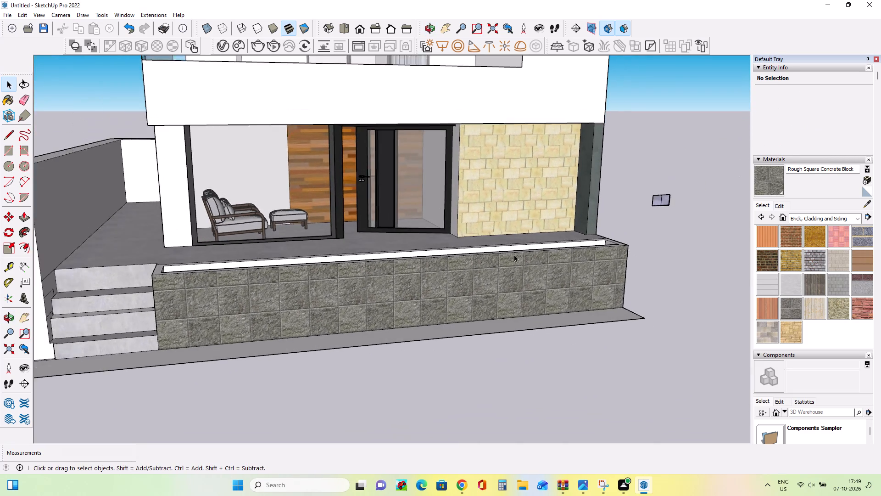
scroll(514, 254, "down", 6)
middle_click_drag(499, 194, 507, 216)
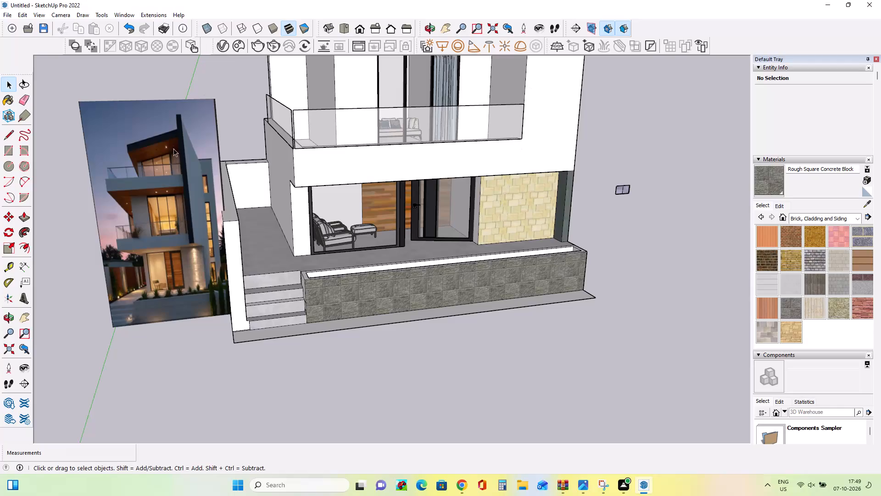
left_click(28, 314)
left_click_drag(542, 208, 486, 287)
middle_click_drag(679, 281, 649, 275)
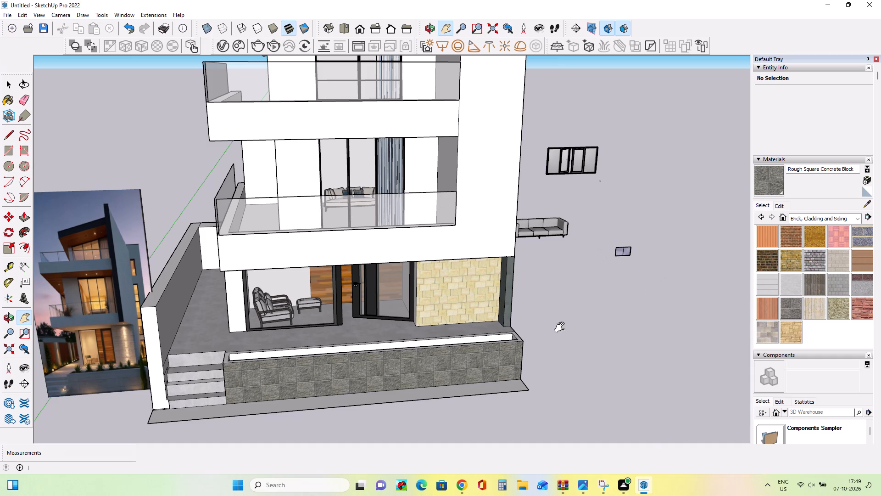
scroll(533, 347, "up", 2)
middle_click_drag(580, 347, 483, 364)
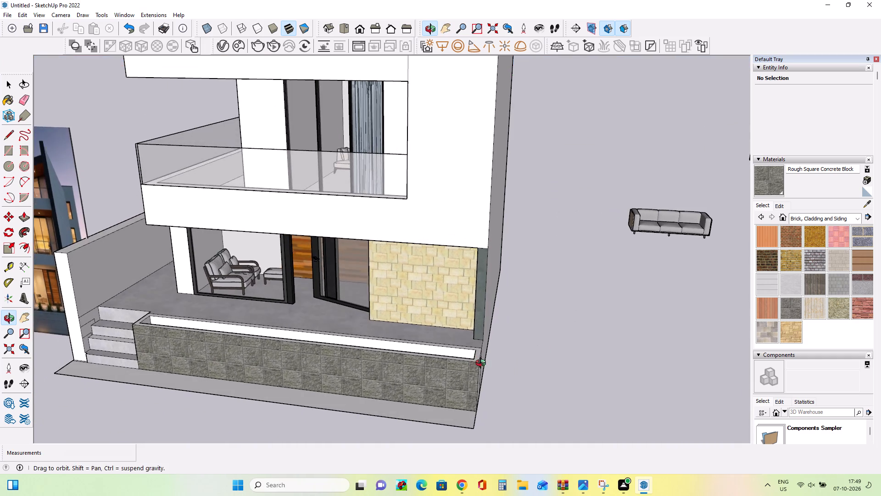
scroll(490, 371, "up", 4)
middle_click_drag(500, 374, 562, 396)
scroll(583, 391, "down", 4)
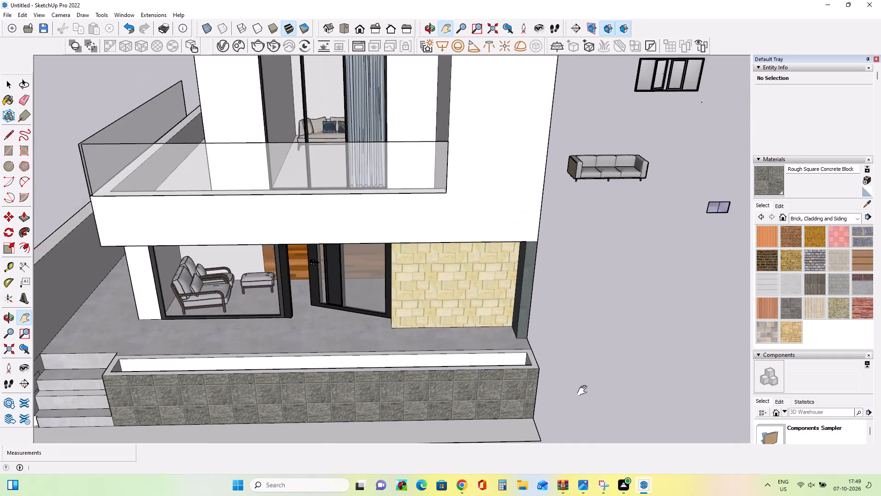
scroll(584, 391, "down", 5)
middle_click_drag(584, 391, 584, 357)
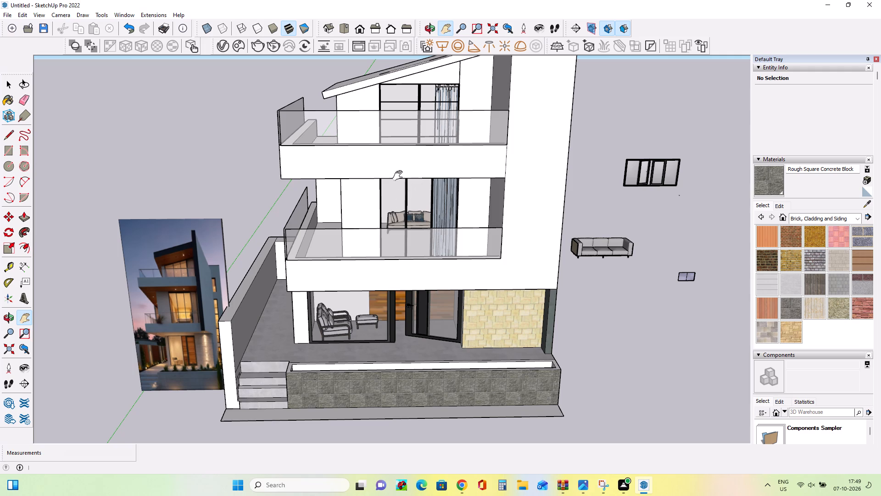
scroll(411, 243, "up", 3)
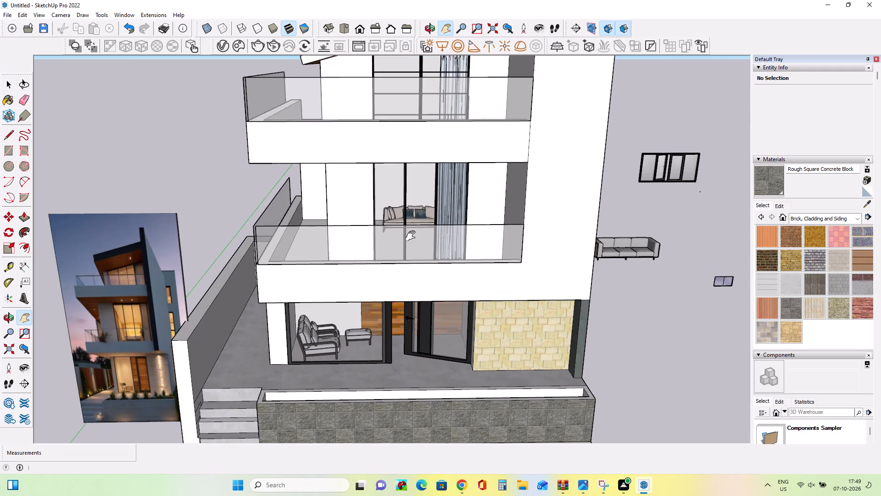
scroll(413, 236, "up", 4)
scroll(413, 236, "down", 19)
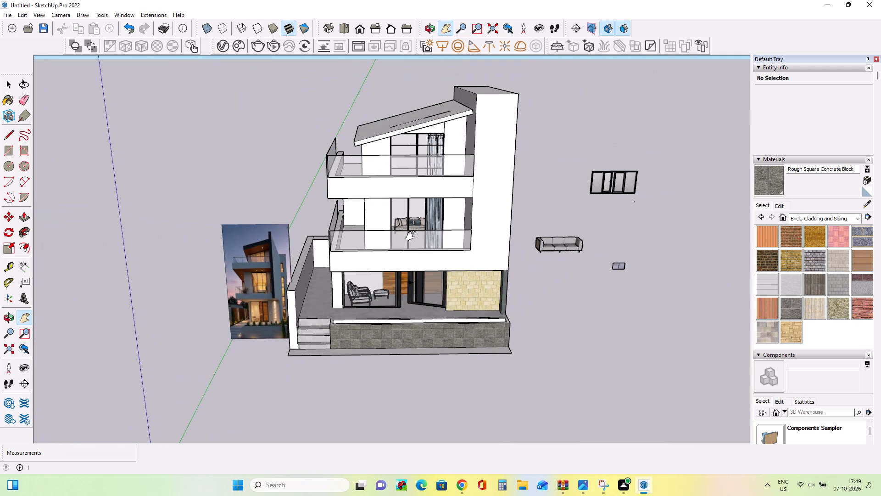
scroll(439, 198, "up", 3)
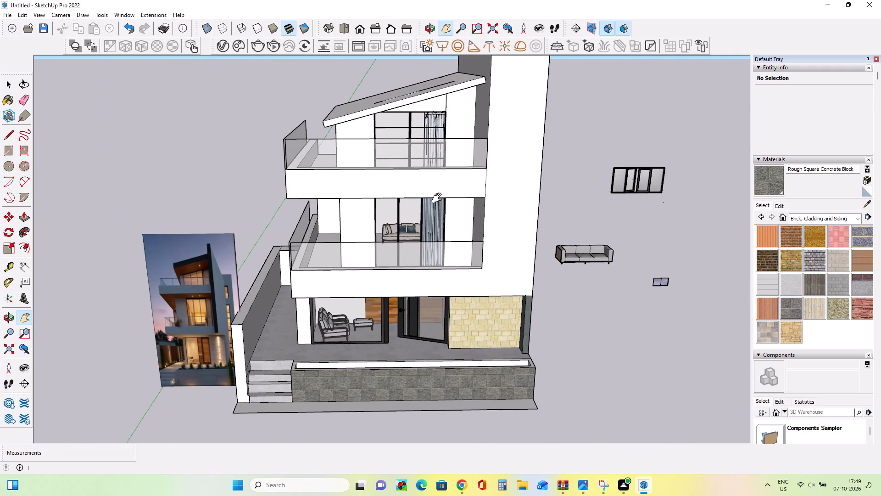
middle_click_drag(435, 204, 441, 231)
scroll(293, 296, "up", 3)
middle_click_drag(304, 297, 315, 286)
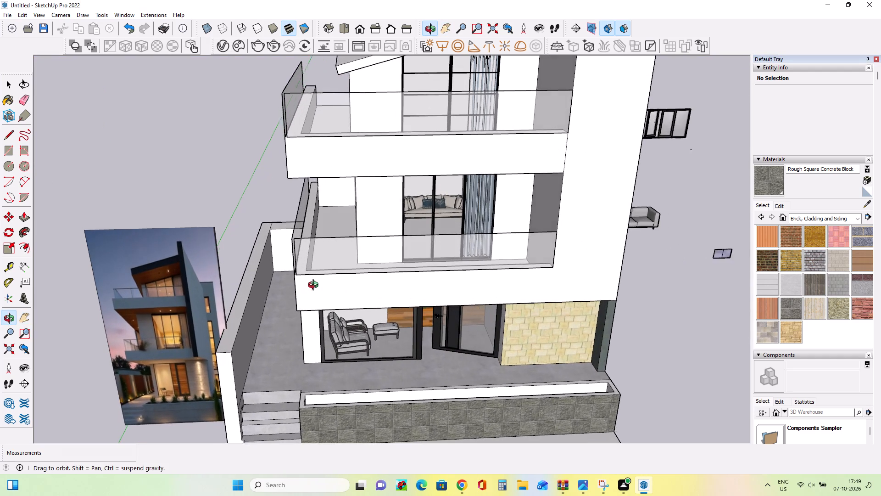
middle_click_drag(315, 286, 324, 279)
middle_click_drag(374, 272, 350, 259)
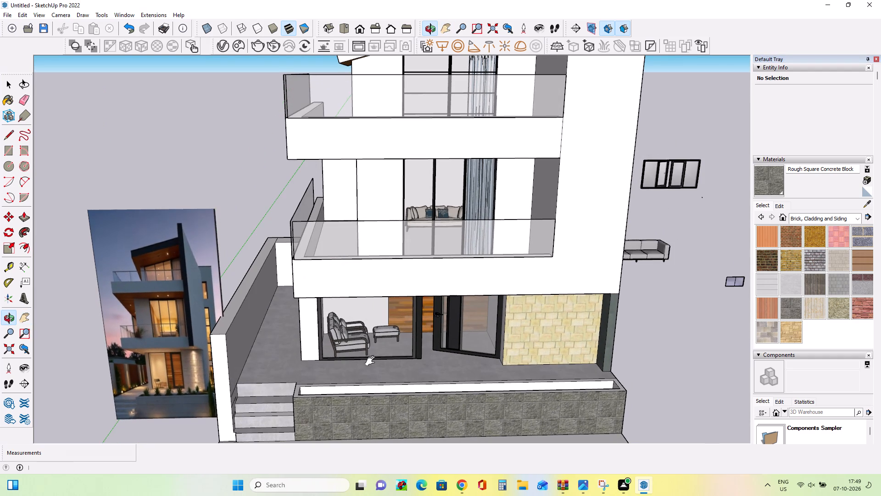
middle_click_drag(372, 361, 359, 350)
scroll(359, 348, "down", 3)
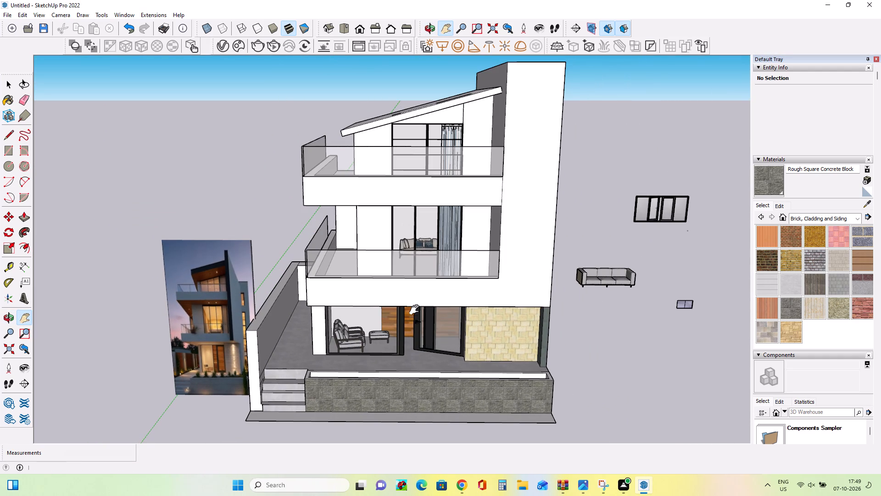
middle_click_drag(406, 364, 429, 380)
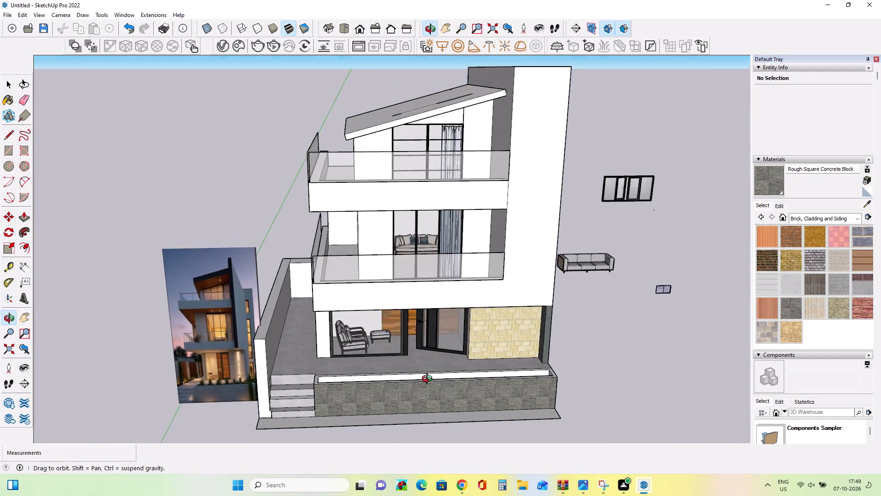
middle_click_drag(429, 380, 406, 343)
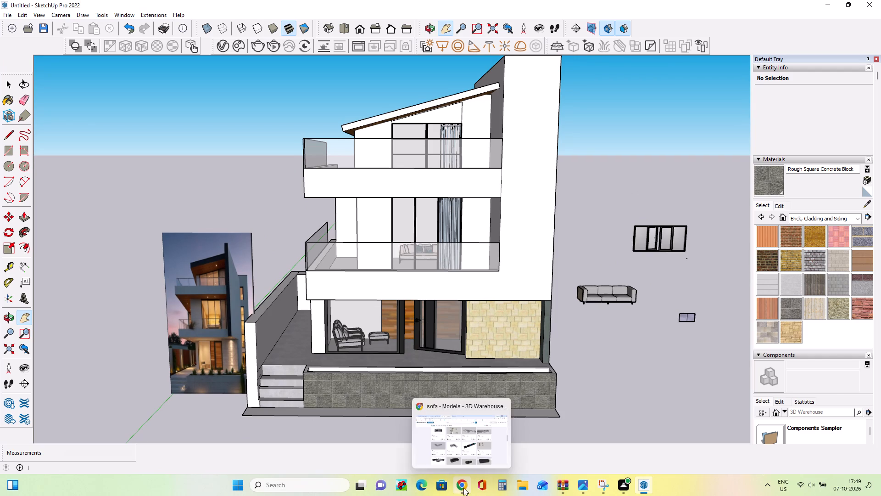
Switch to Chrome and search the 3D Warehouse models for plants.
left_click(463, 488)
left_click(344, 70)
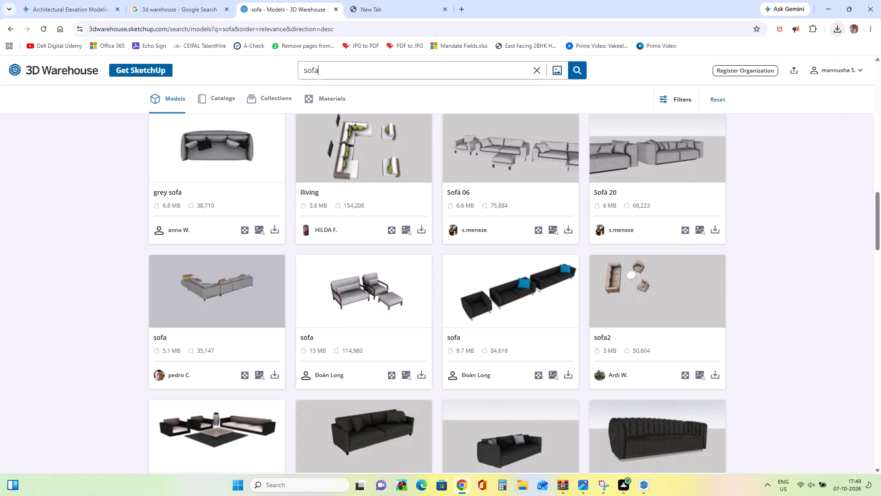
key("BackSpace")
key("BackSpace")
key("BackSpace")
key("BackSpace")
type("plants")
key("Return")
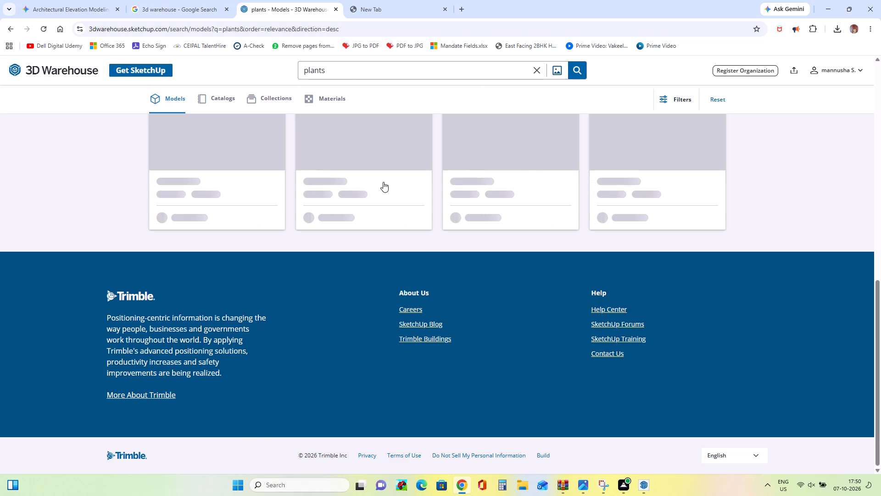
Look through the first batch of plant models, open the wooden planter box model separately, and load more results.
scroll(357, 218, "down", 3)
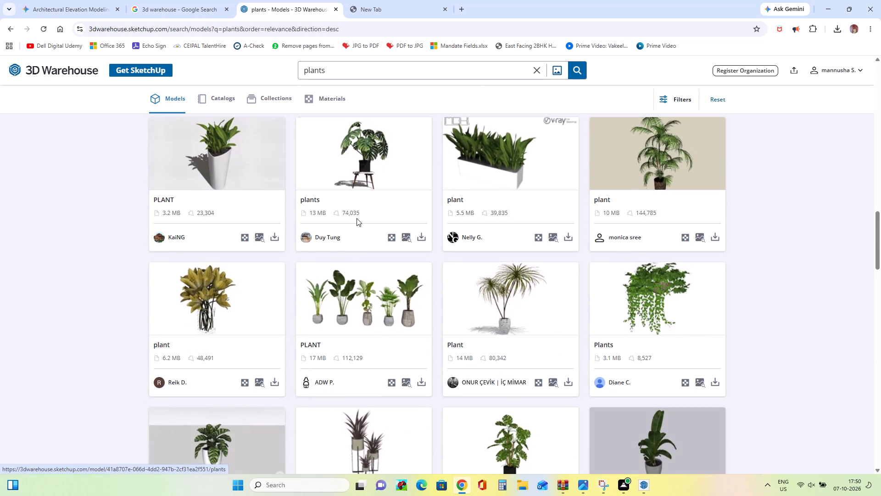
scroll(357, 218, "down", 6)
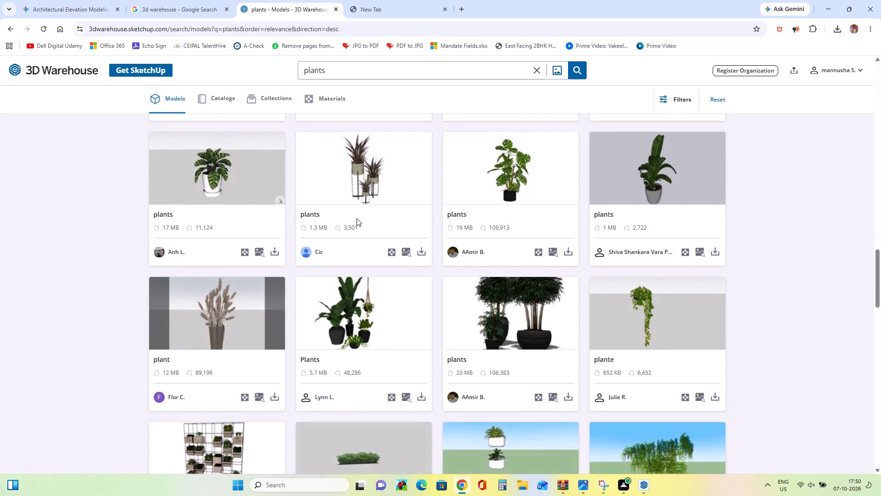
scroll(357, 218, "down", 12)
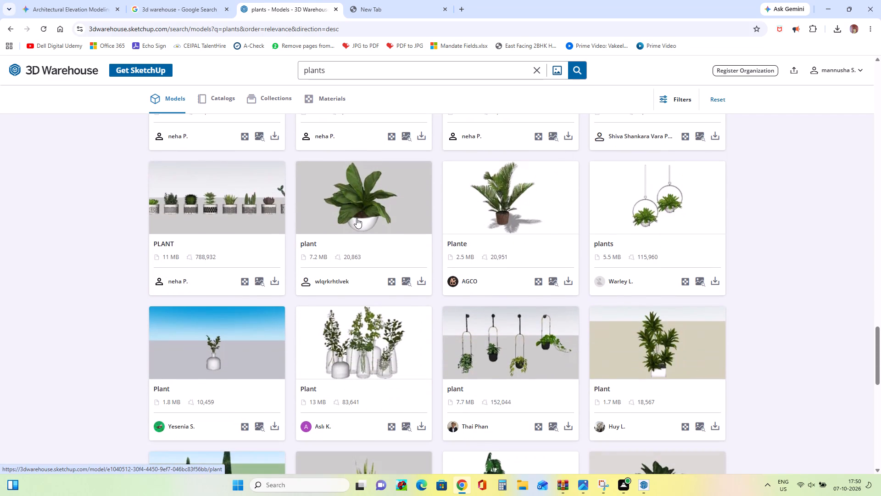
scroll(357, 218, "down", 7)
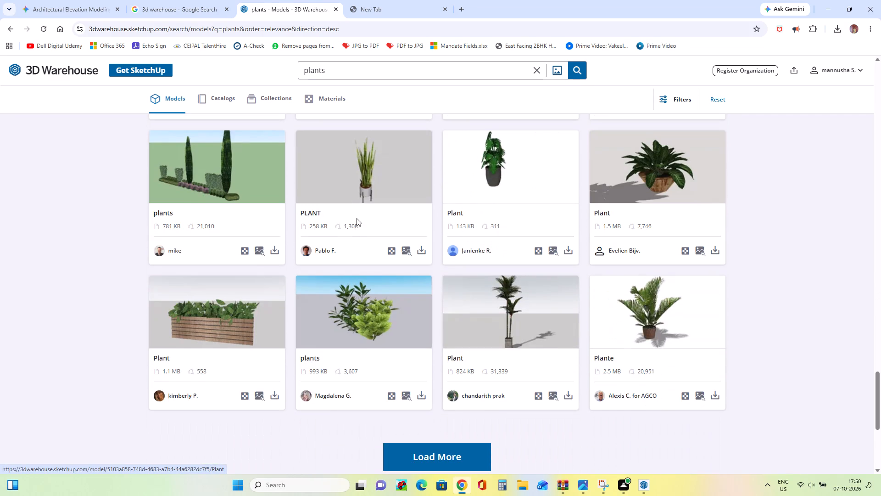
middle_click_drag(191, 298, 163, 294)
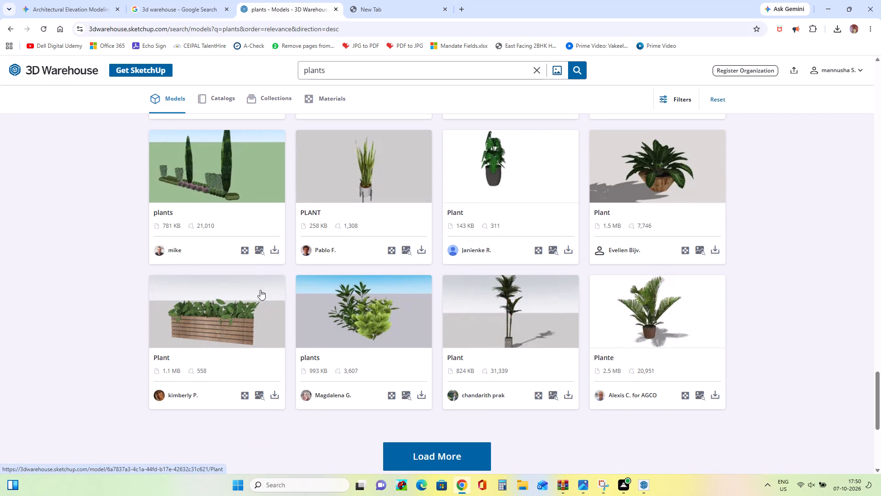
scroll(452, 294, "down", 1)
left_click(438, 412)
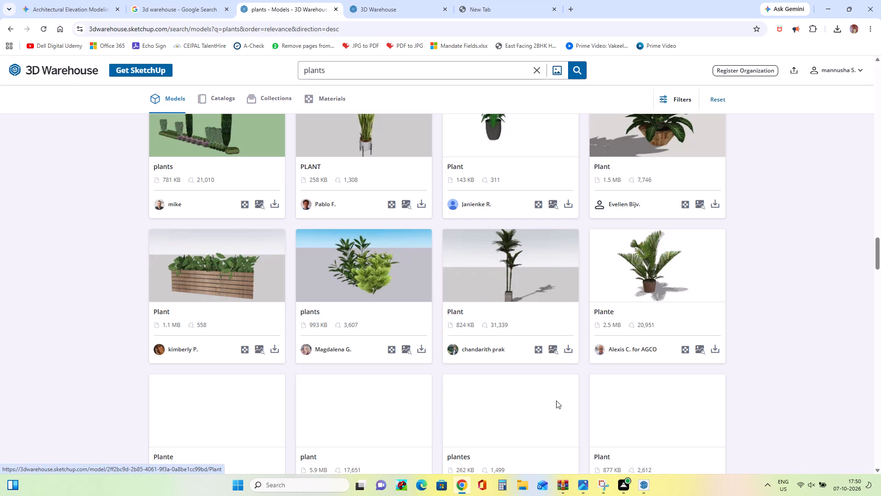
Examine the additional plant models for one that suits the house's front planter.
scroll(775, 331, "down", 5)
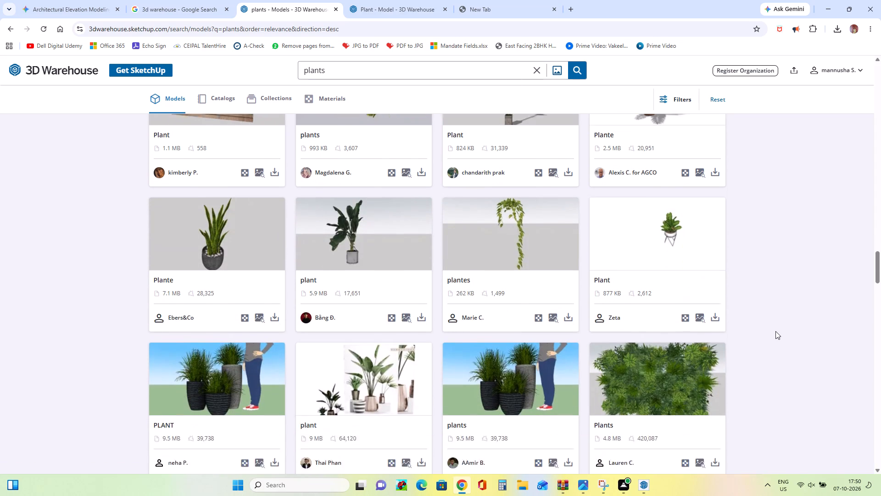
scroll(776, 331, "down", 6)
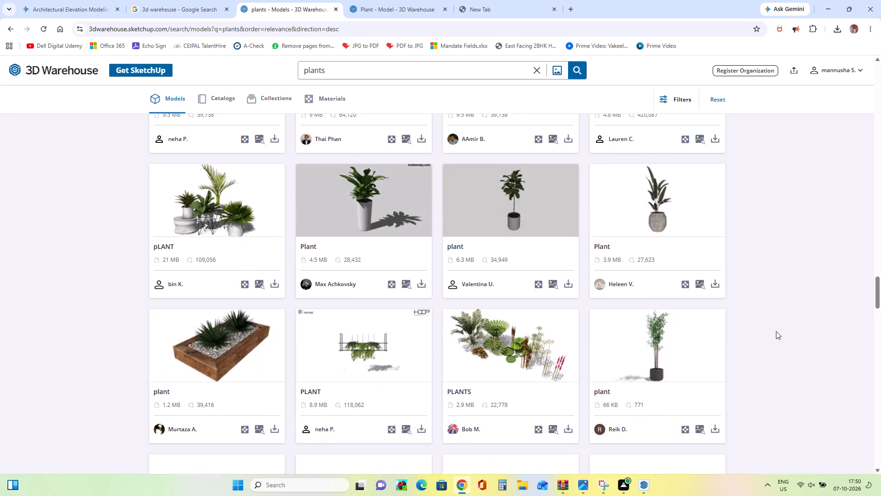
scroll(776, 331, "down", 3)
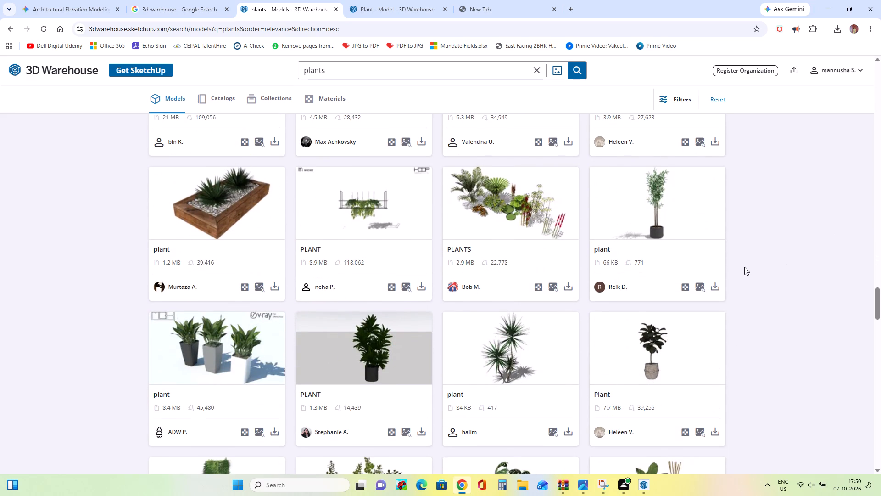
scroll(664, 265, "down", 3)
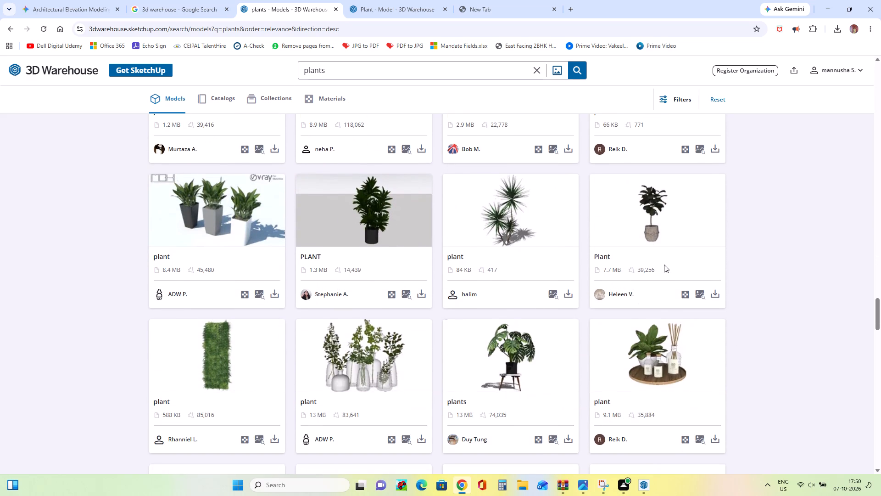
scroll(664, 265, "down", 6)
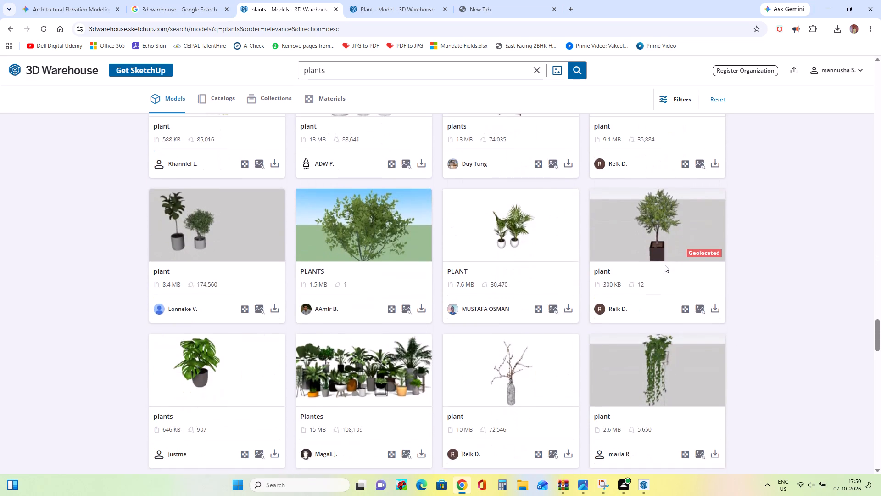
scroll(664, 265, "down", 7)
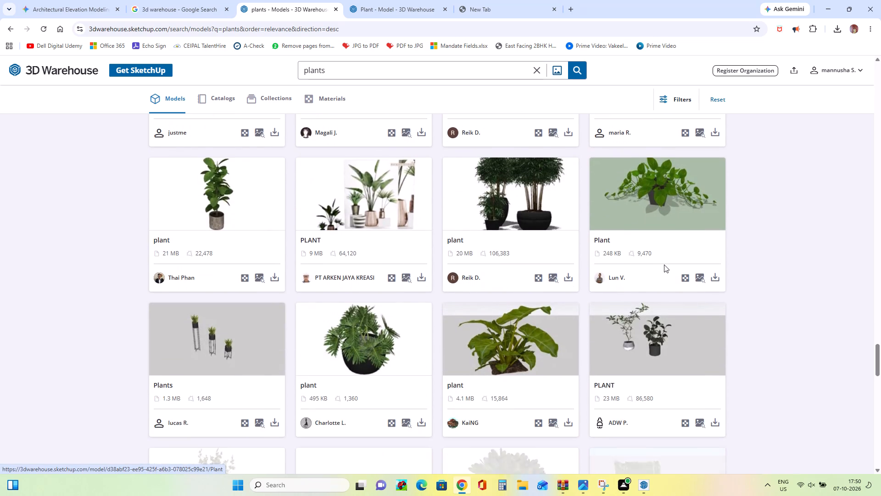
scroll(664, 265, "down", 9)
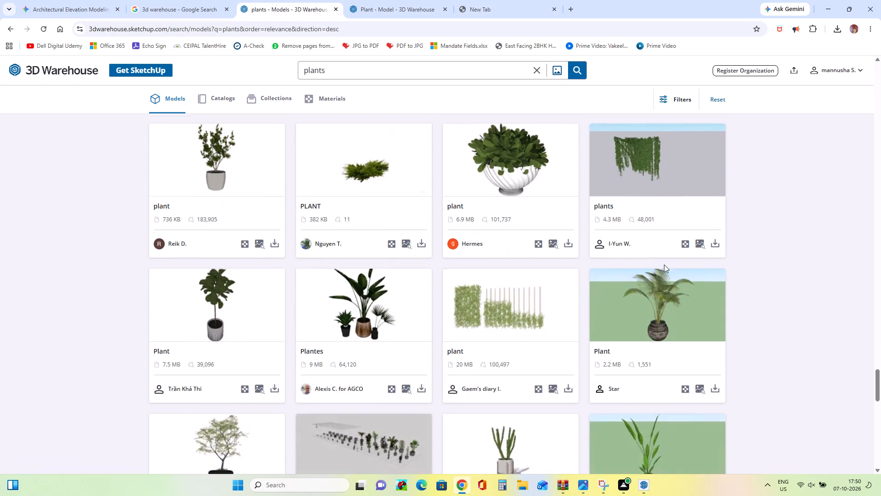
scroll(664, 265, "down", 6)
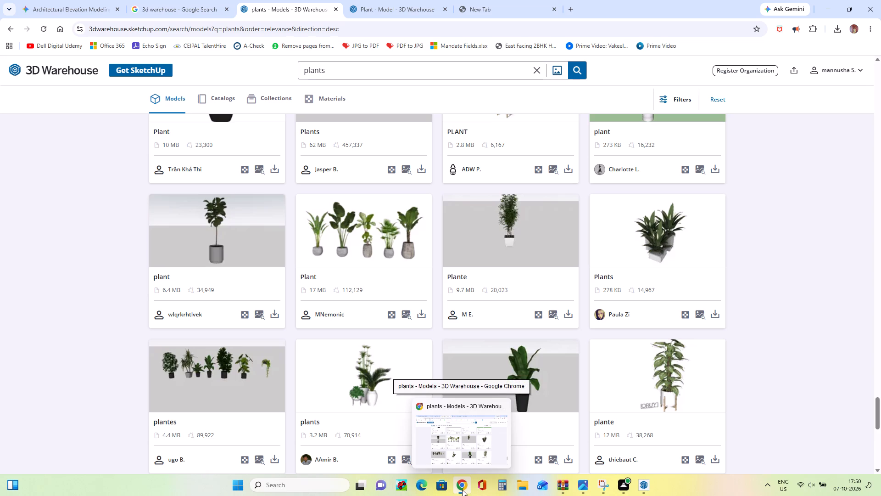
Switch to SketchUp and examine the planting in the reference photo's front planter beside the model.
left_click(637, 487)
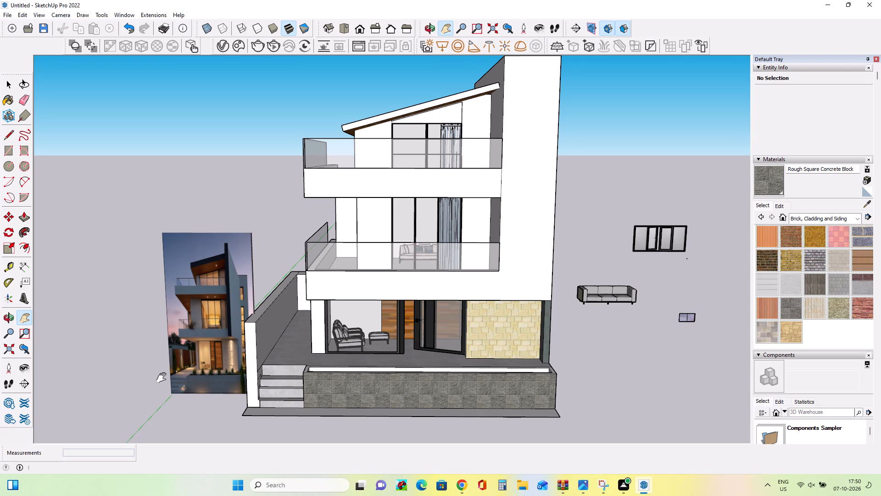
scroll(211, 391, "up", 20)
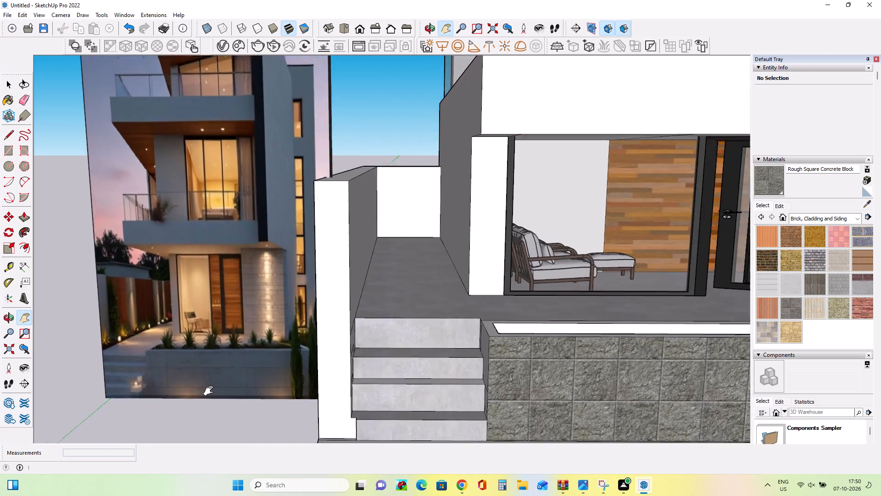
scroll(211, 391, "up", 6)
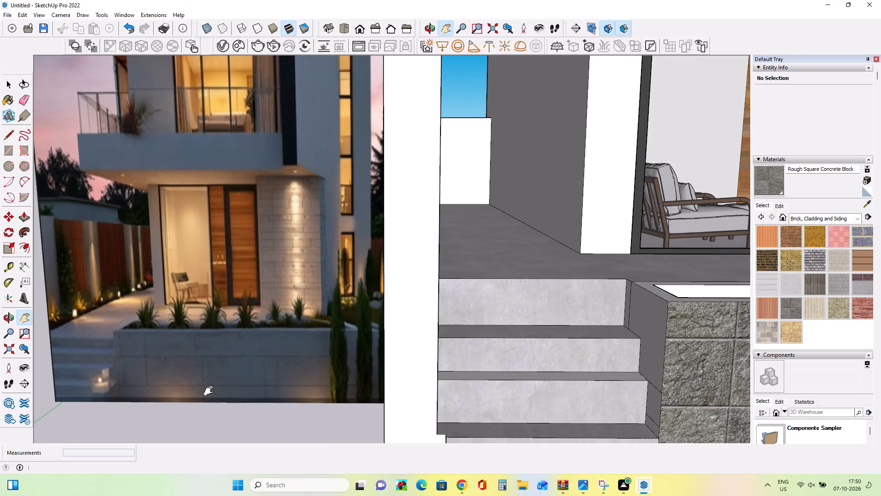
scroll(211, 391, "down", 4)
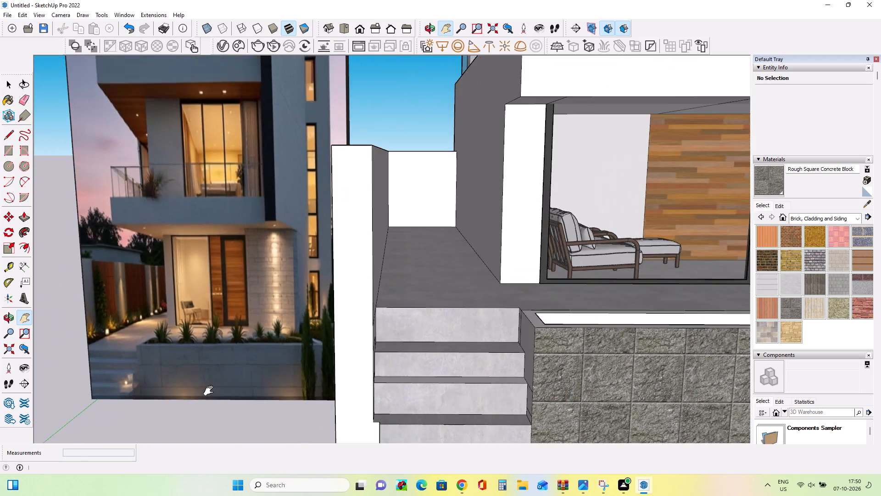
scroll(211, 391, "down", 9)
scroll(211, 391, "up", 1)
scroll(211, 391, "down", 20)
scroll(211, 391, "down", 2)
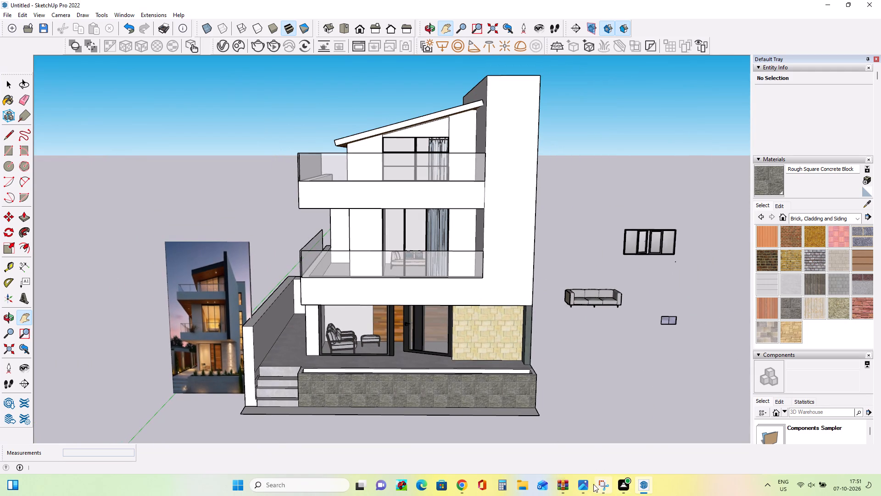
Switch back to Chrome and download the 1.5 MB palm-like plant without a pot as a SketchUp file.
left_click(470, 490)
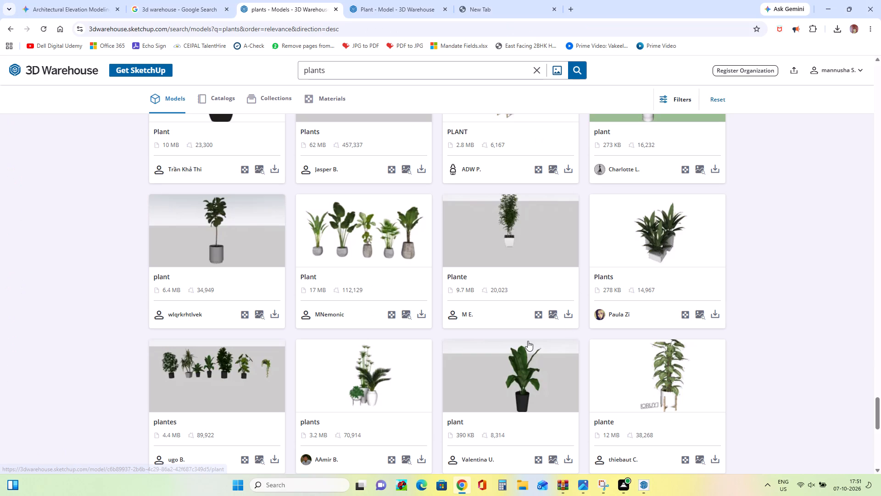
scroll(459, 352, "up", 5)
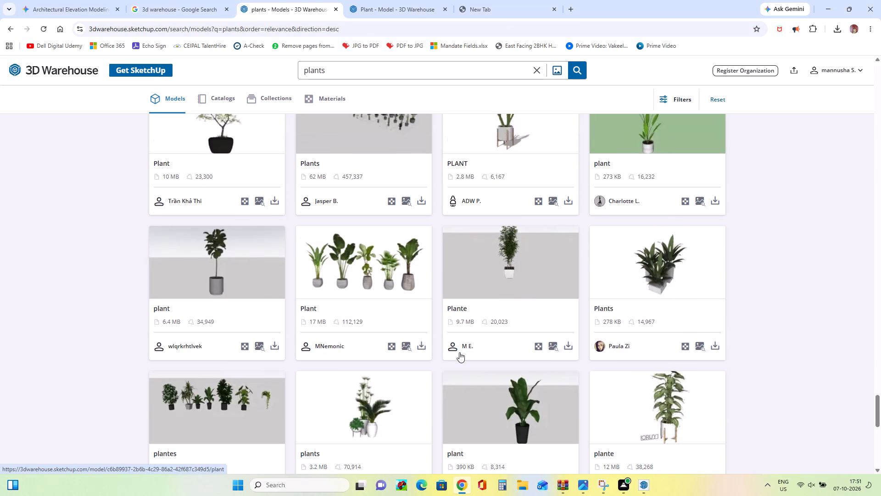
scroll(459, 352, "up", 16)
scroll(459, 352, "up", 10)
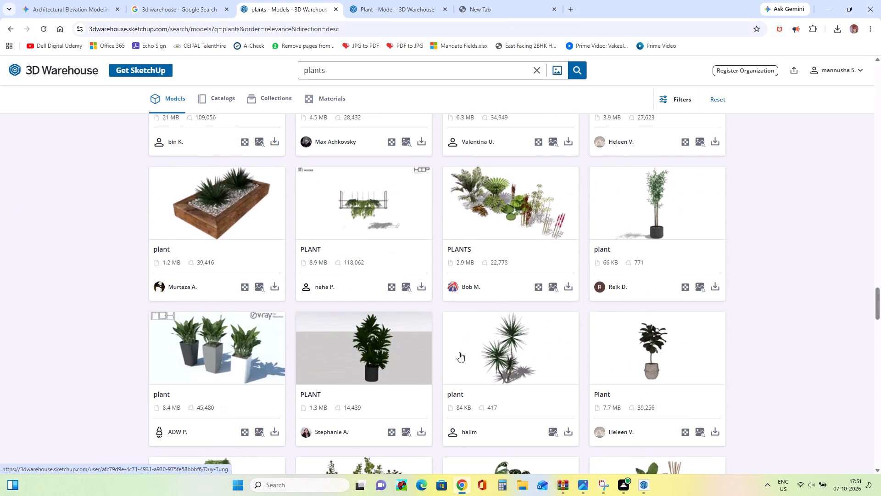
scroll(459, 352, "up", 9)
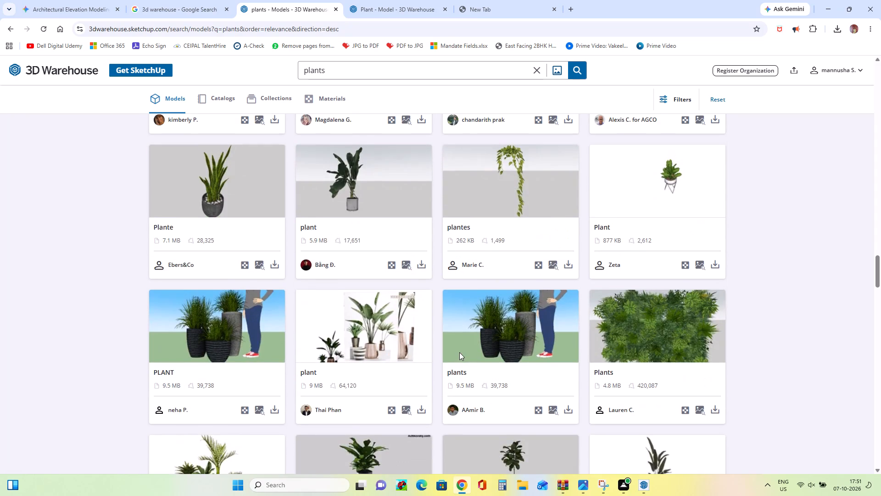
scroll(459, 352, "up", 9)
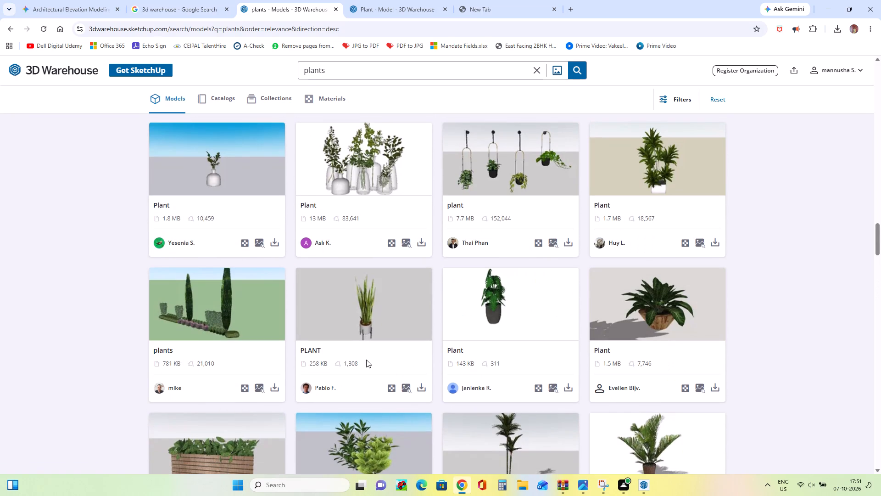
scroll(447, 334, "up", 5)
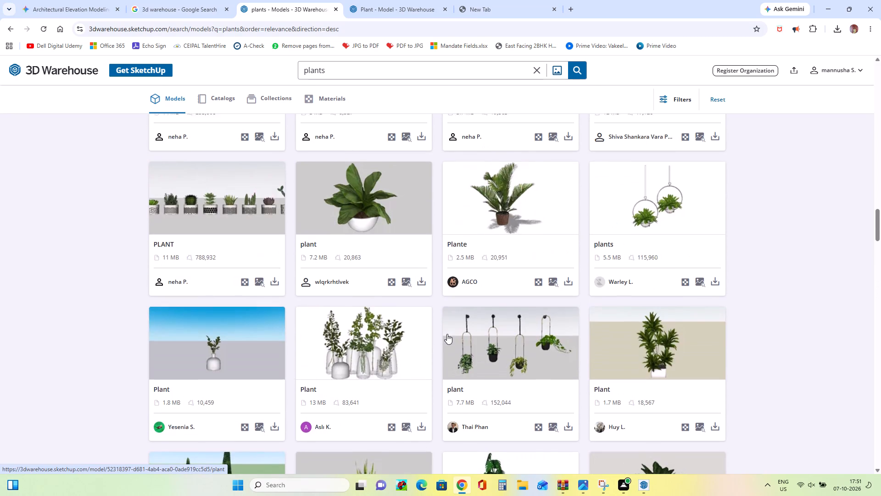
scroll(447, 334, "up", 11)
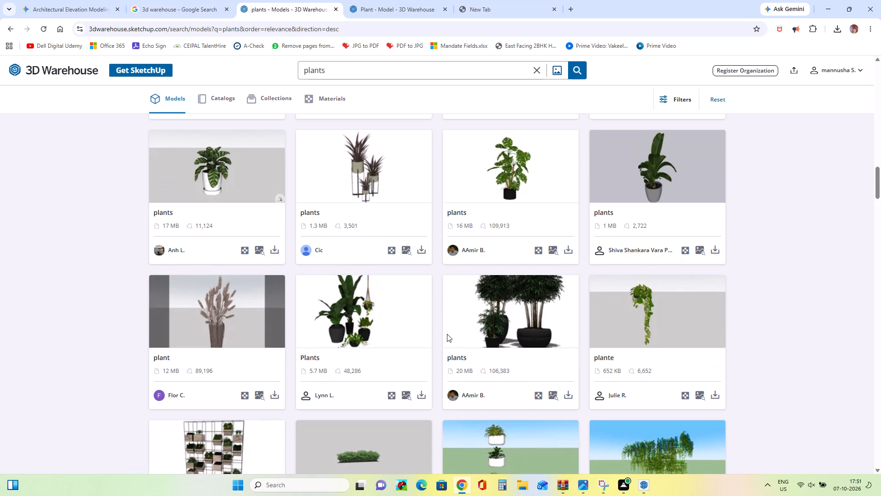
scroll(447, 334, "up", 8)
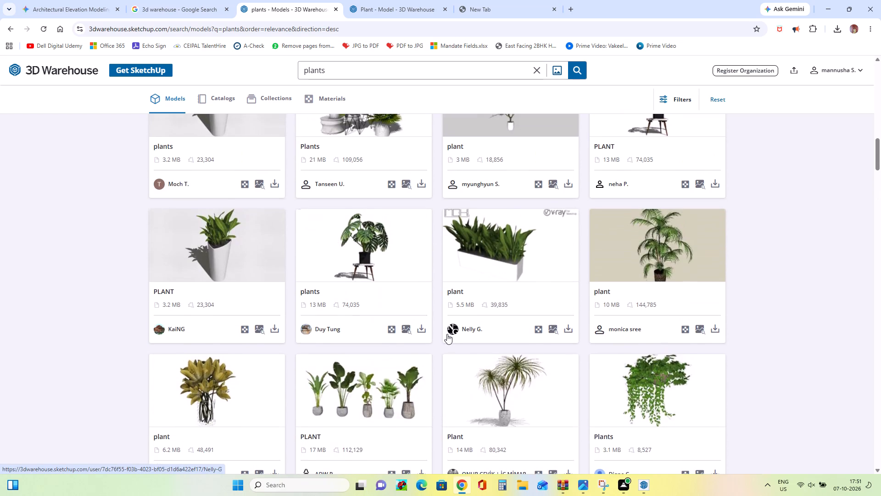
scroll(447, 334, "up", 5)
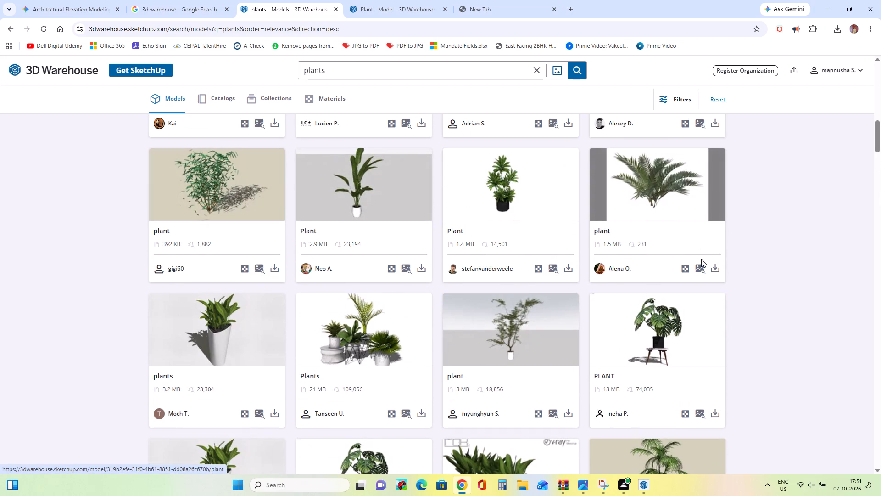
left_click(716, 270)
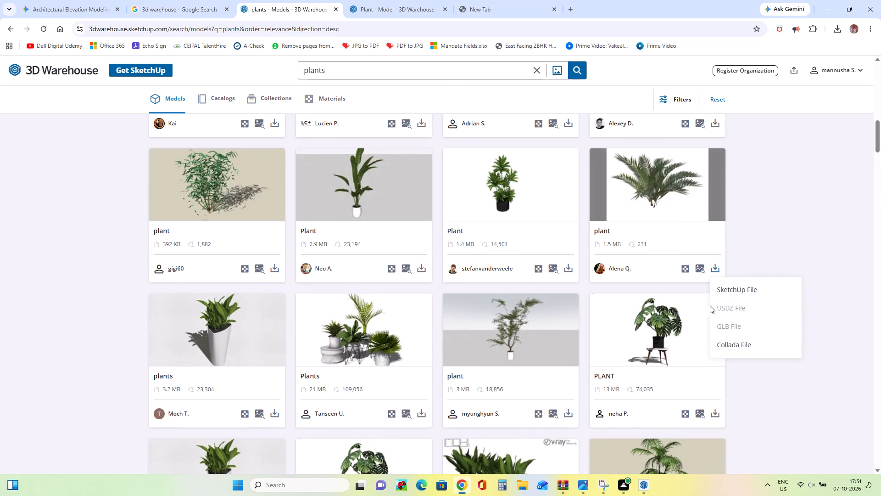
left_click(727, 292)
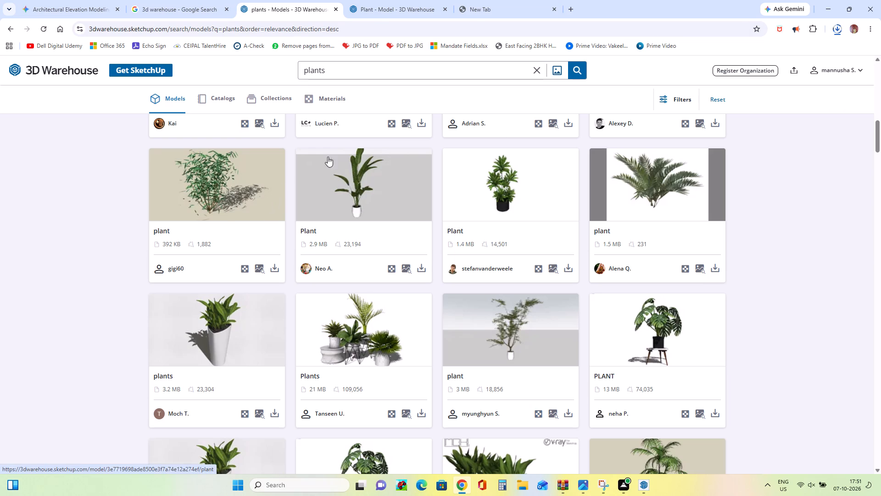
Switch to SketchUp, import the downloaded Component_67 plant, and place it in front of the planter near the entrance steps.
left_click(830, 5)
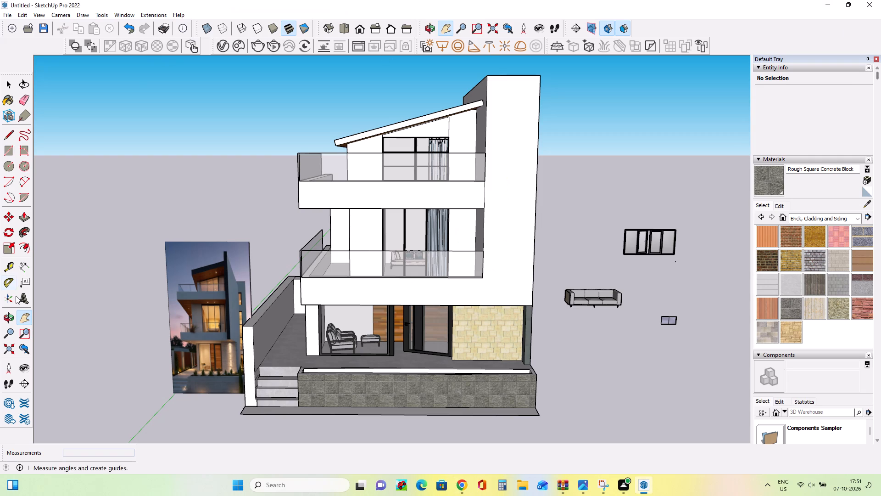
middle_click_drag(268, 361, 282, 406)
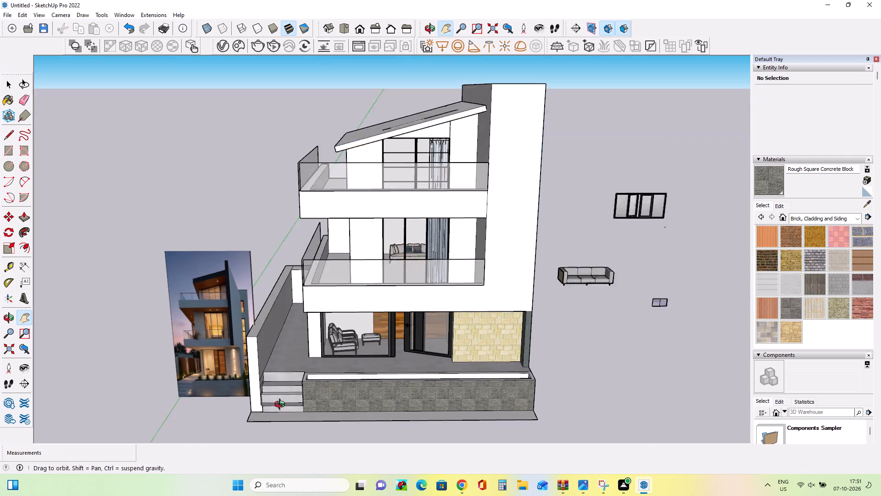
middle_click_drag(282, 406, 282, 406)
scroll(332, 389, "up", 4)
middle_click_drag(332, 389, 340, 422)
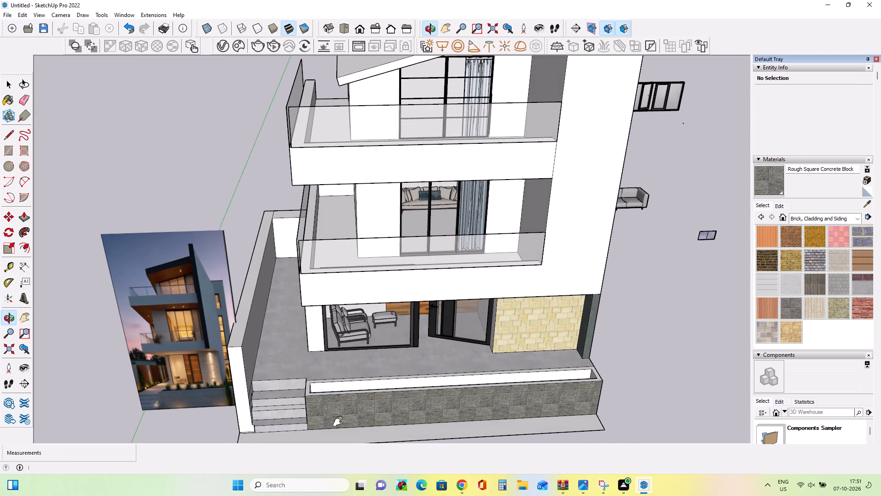
left_click_drag(297, 342, 275, 282)
middle_click_drag(339, 307, 347, 341)
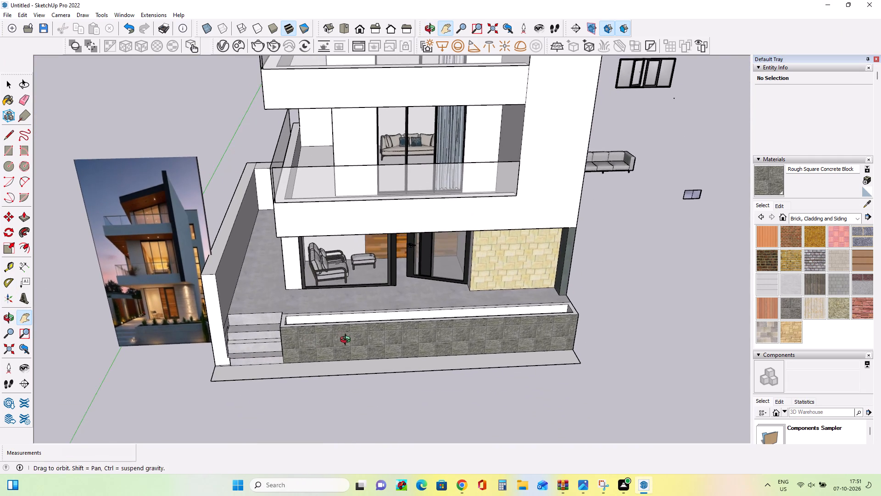
middle_click_drag(347, 341, 348, 341)
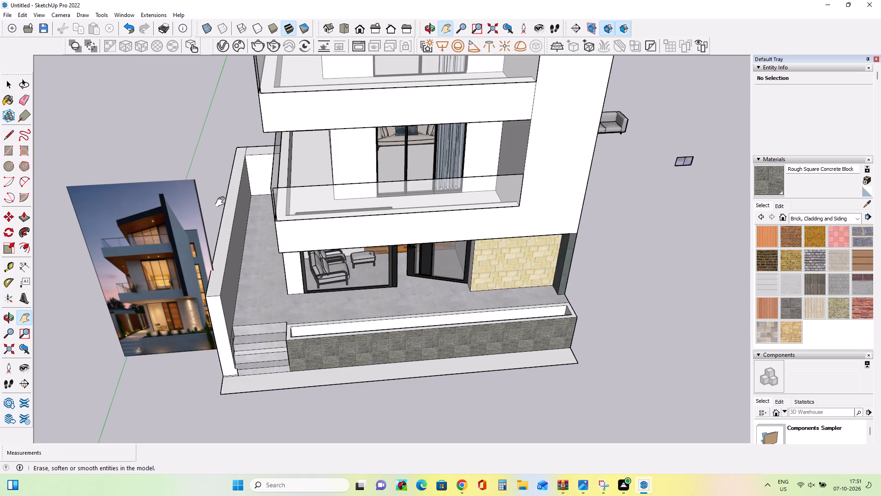
left_click(6, 11)
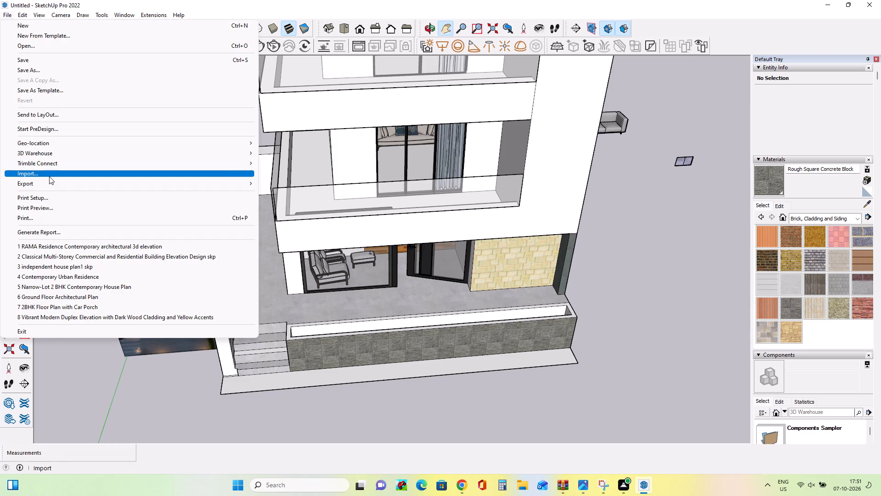
left_click(49, 176)
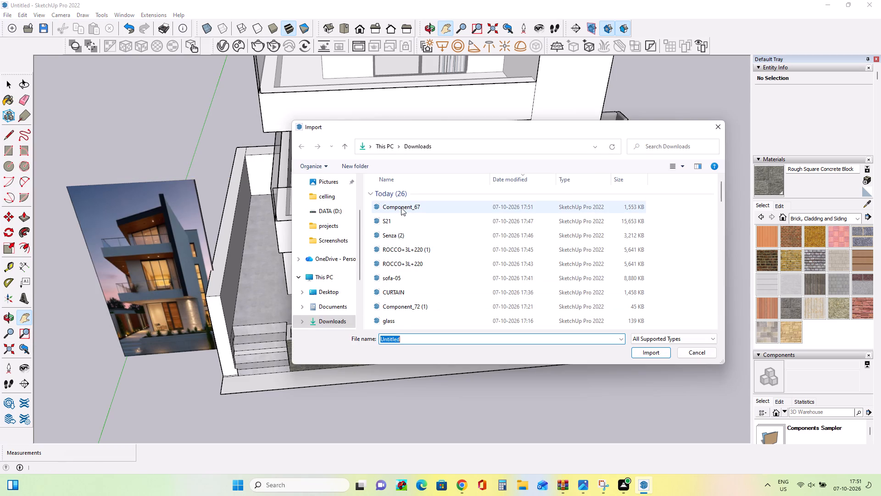
left_click(401, 208)
left_click(658, 356)
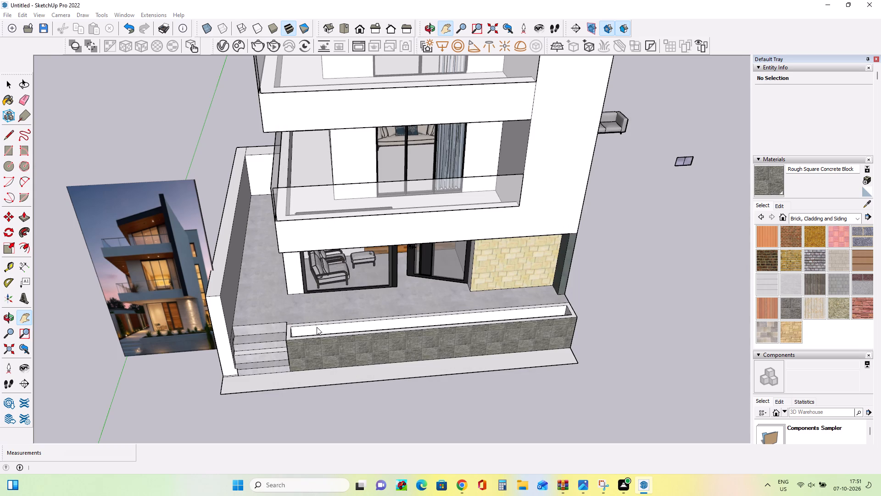
left_click(508, 273)
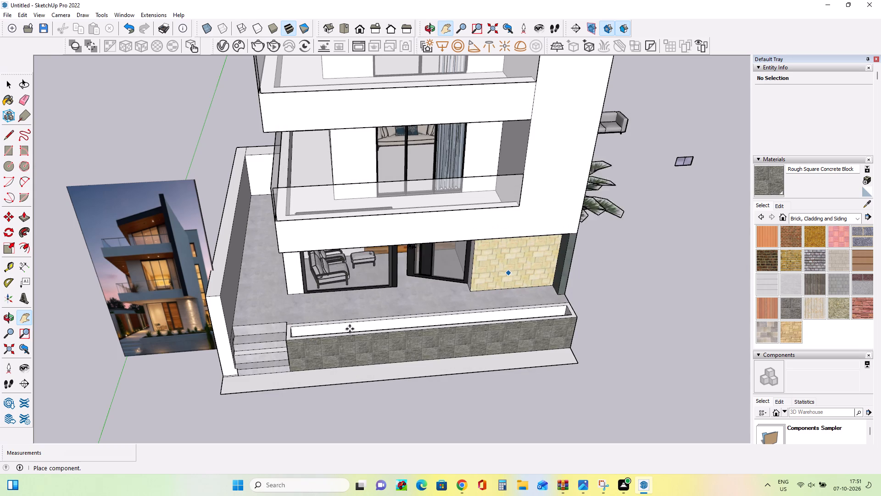
left_click(260, 406)
Scale the plant down uniformly to suit the planter, and narrow its width by a scale factor of about 0.70.
middle_click_drag(396, 367, 396, 254)
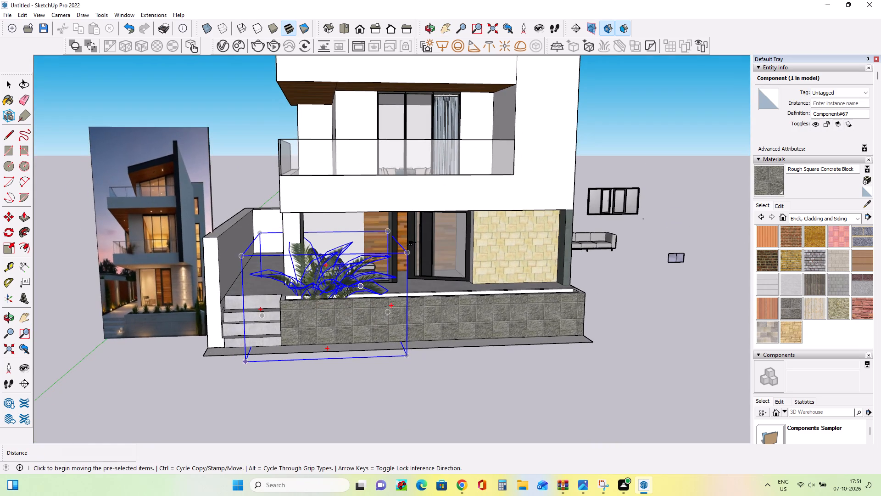
left_click(7, 244)
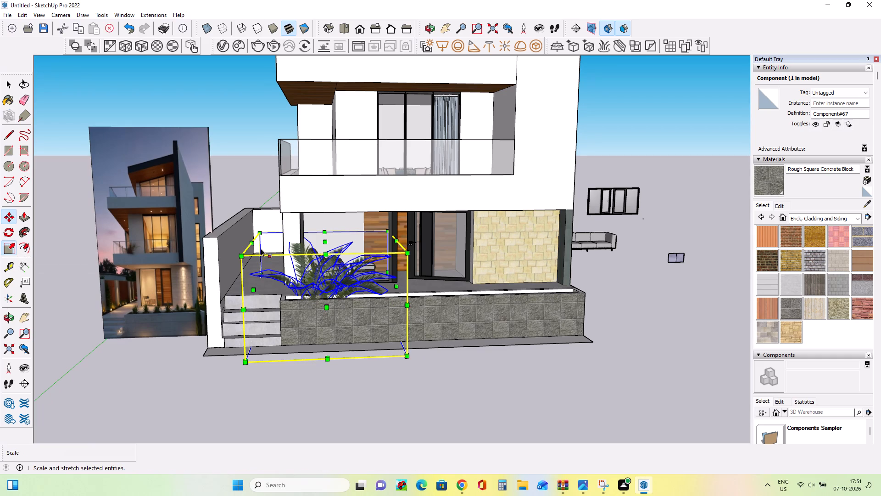
left_click(260, 235)
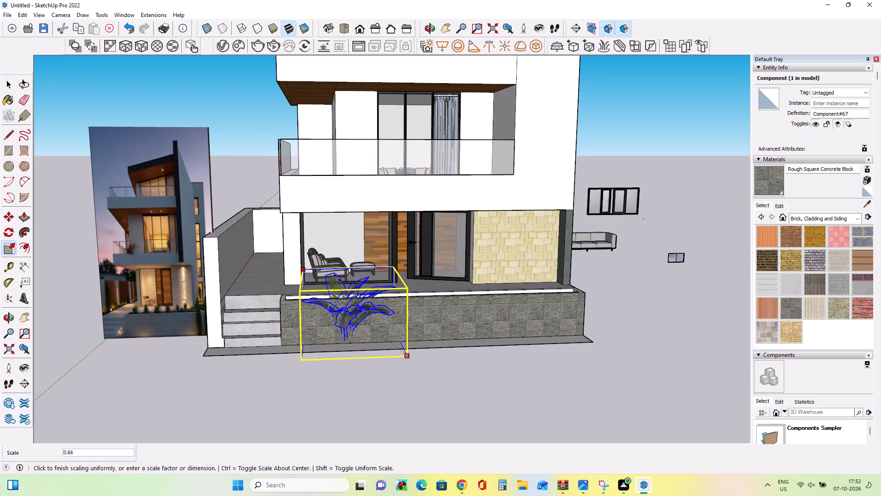
left_click(359, 293)
middle_click_drag(448, 376, 458, 437)
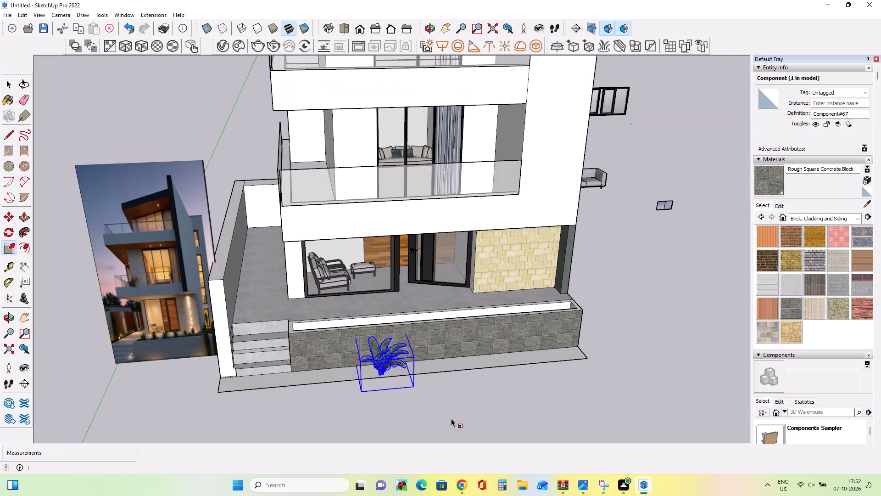
scroll(411, 374, "up", 7)
left_click(407, 369)
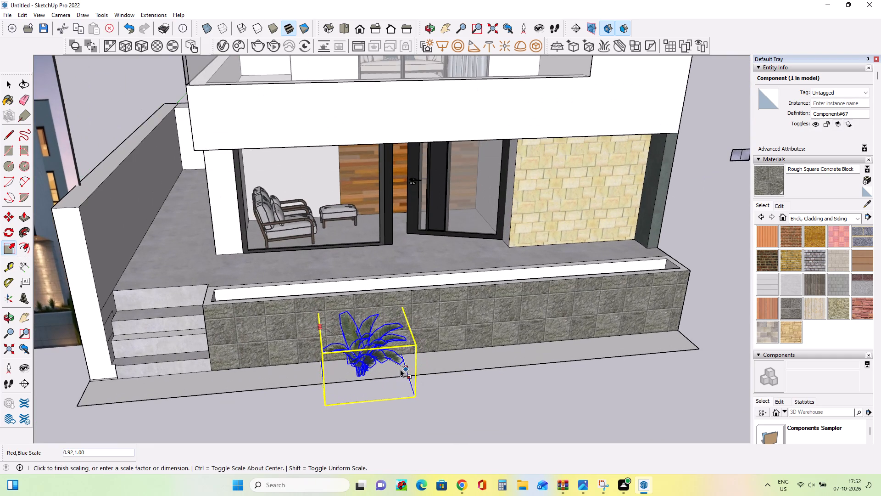
left_click(382, 371)
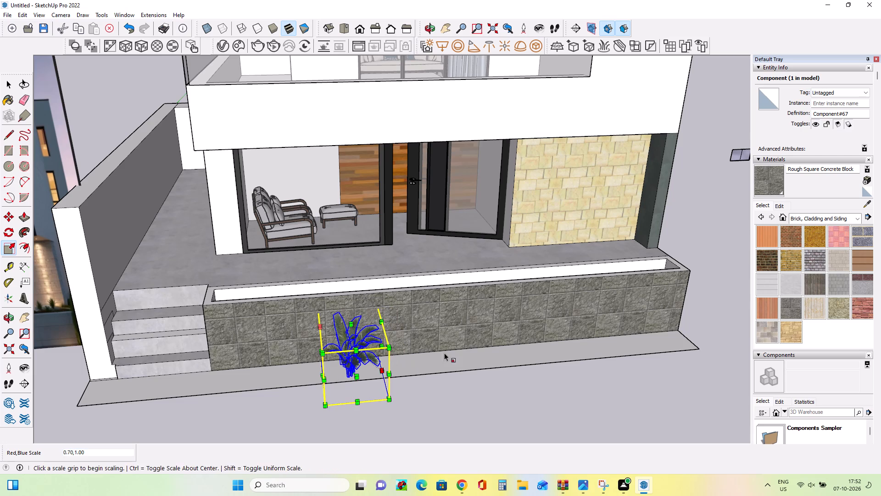
Move the plant into the planter's end beside the steps, finishing with a shift of about 10 9/16".
middle_click_drag(446, 353, 456, 402)
left_click(11, 213)
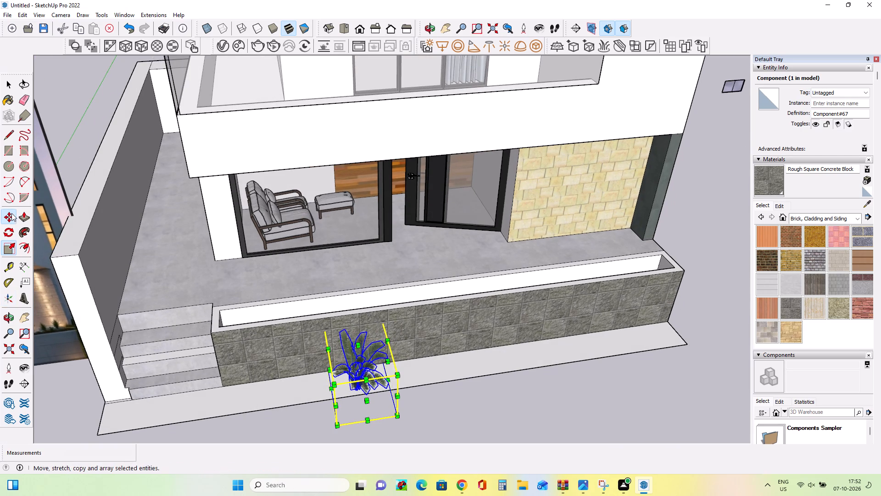
left_click(336, 424)
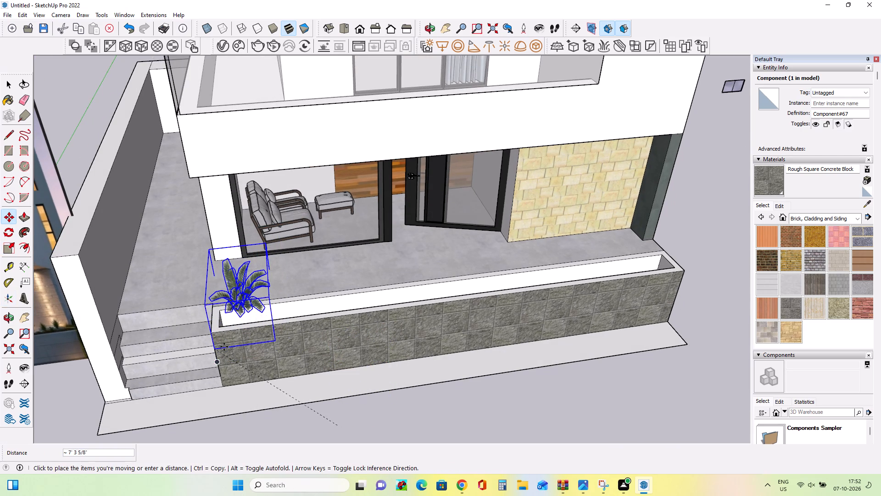
left_click(224, 347)
middle_click_drag(295, 361, 470, 259)
scroll(347, 298, "up", 7)
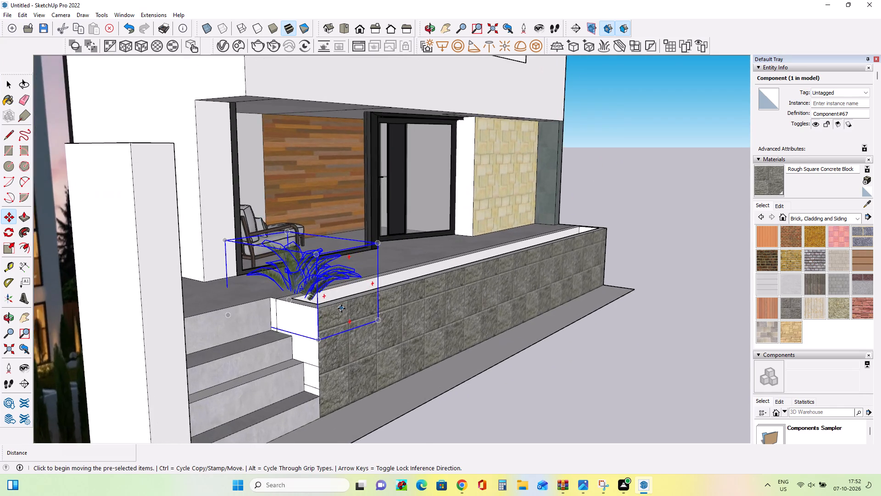
scroll(341, 309, "up", 1)
middle_click_drag(341, 313, 349, 347)
left_click(315, 299)
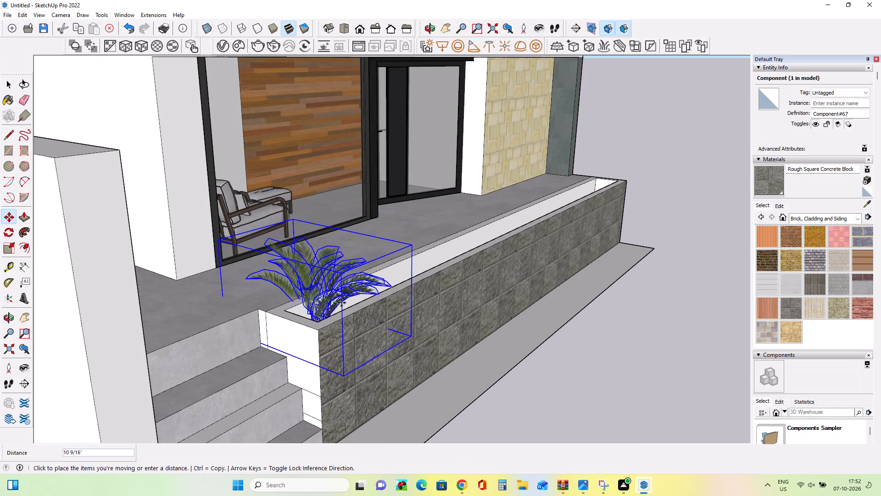
left_click(344, 303)
Fine-tune the plant's position inside the planter's end by the steps, finishing with a move of about 6 3/8".
middle_click_drag(443, 332, 269, 361)
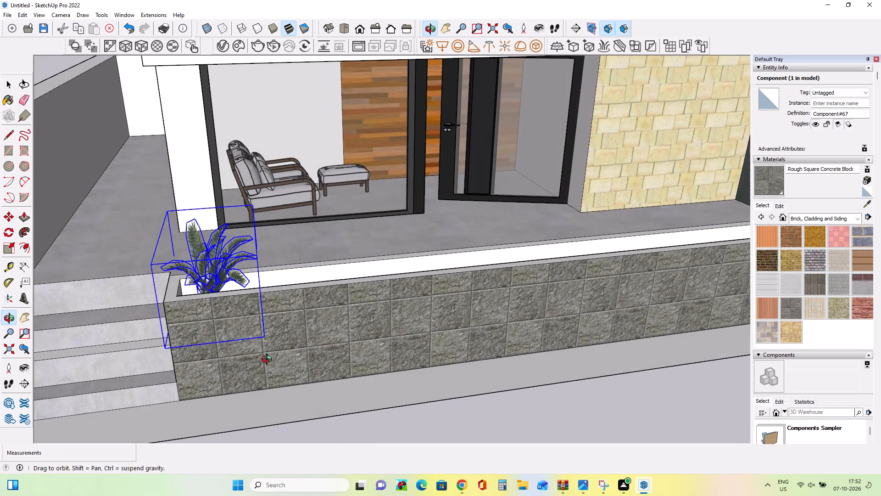
middle_click_drag(269, 361, 259, 362)
left_click(259, 336)
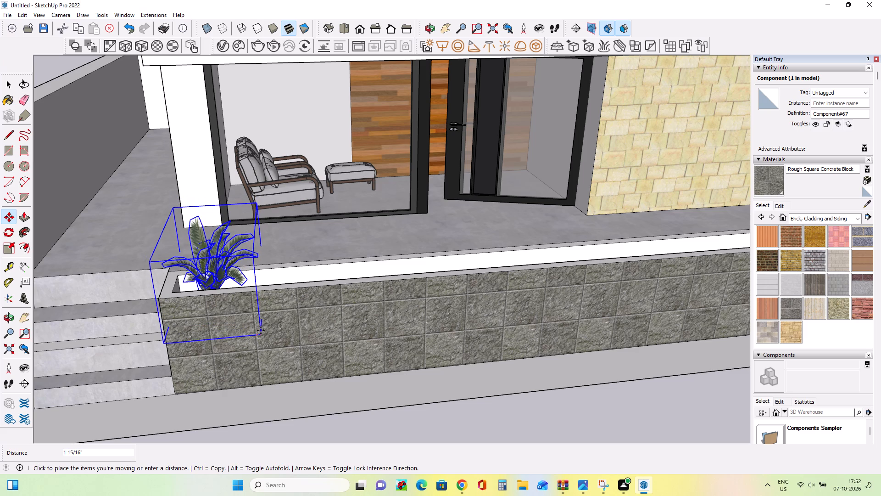
left_click(261, 330)
left_click(221, 249)
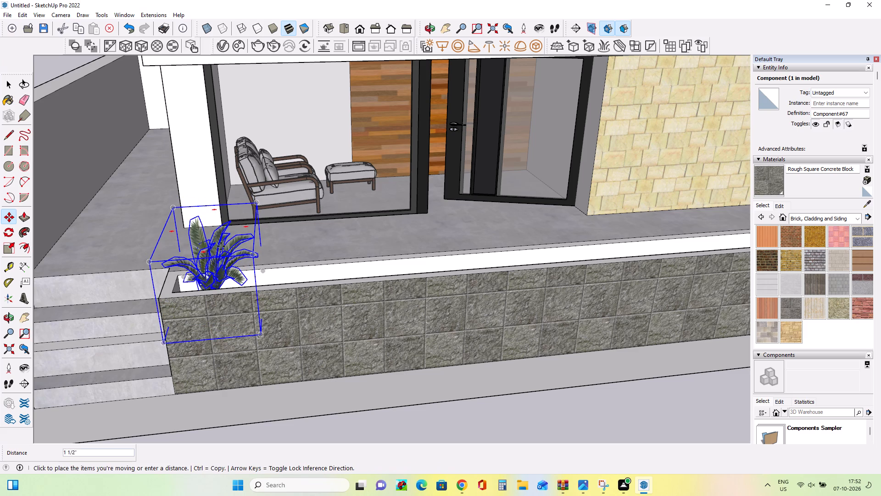
left_click(221, 250)
middle_click_drag(281, 306, 433, 332)
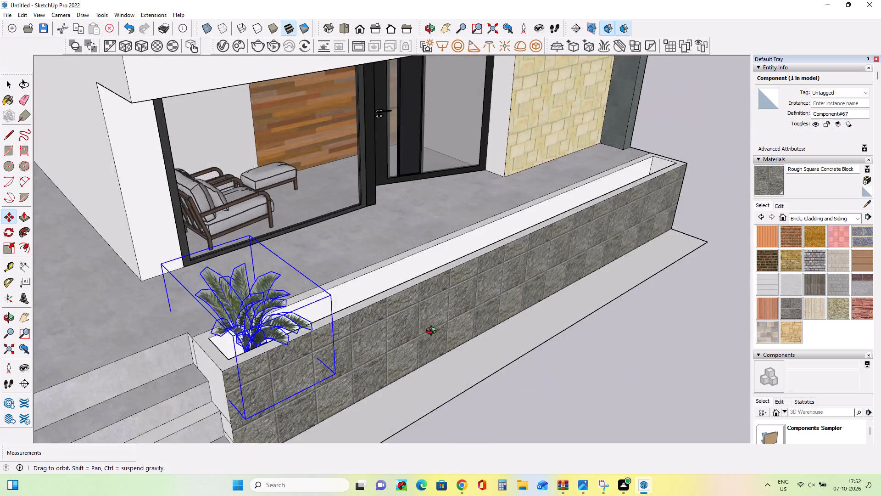
middle_click_drag(433, 332, 519, 335)
left_click(330, 349)
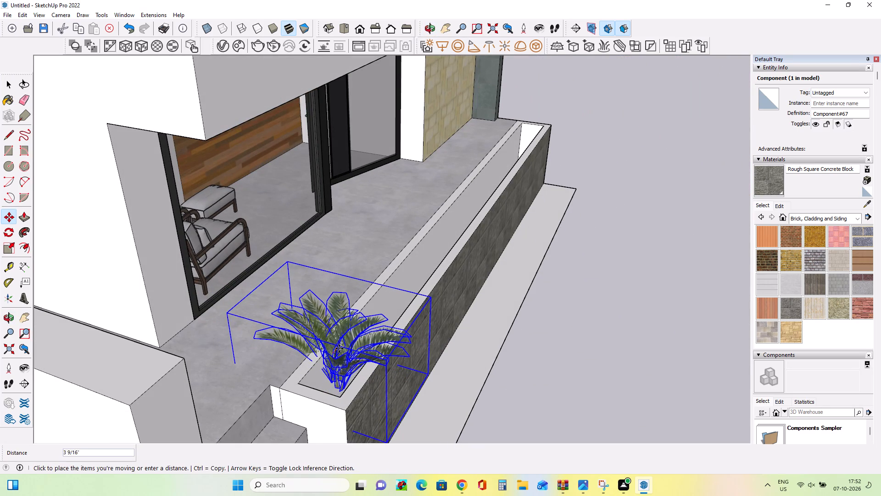
left_click(342, 343)
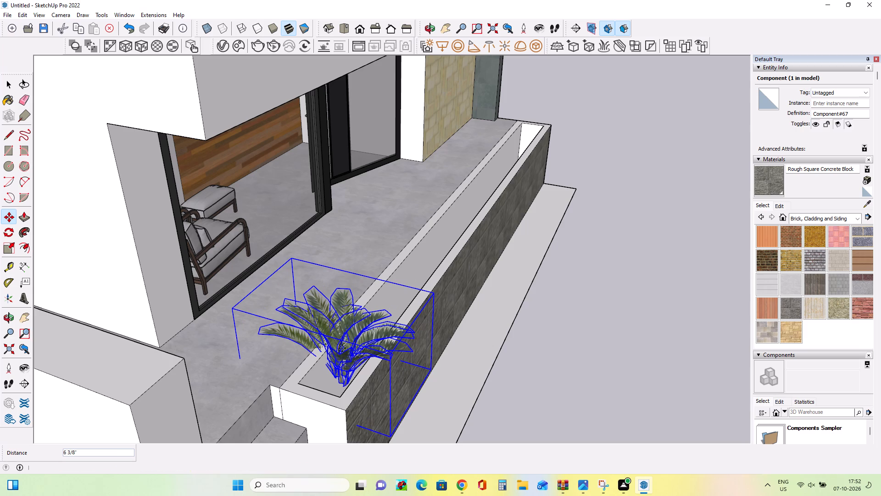
Stretch the plant vertically so it stands taller in the planter.
left_click(9, 248)
left_click(333, 301)
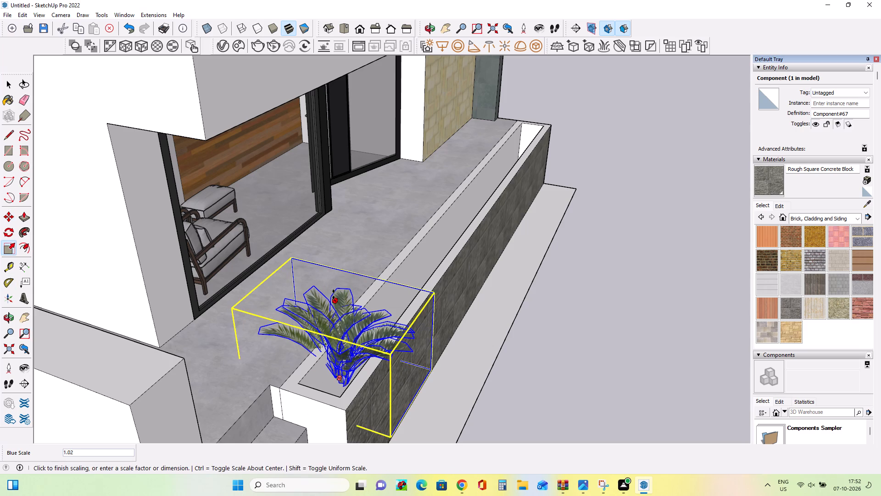
left_click(332, 284)
Move the stretched plant about 1' 6" to reseat its base within the planter trough.
middle_click_drag(347, 392, 392, 392)
left_click(10, 222)
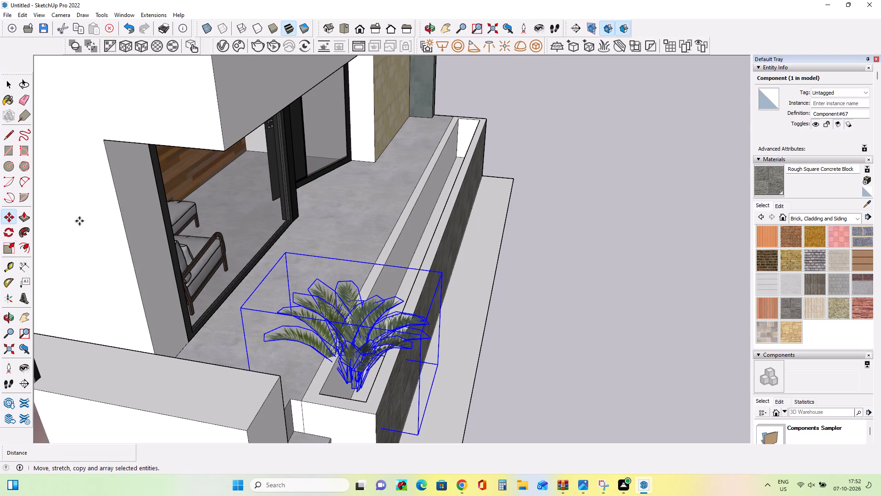
left_click(362, 385)
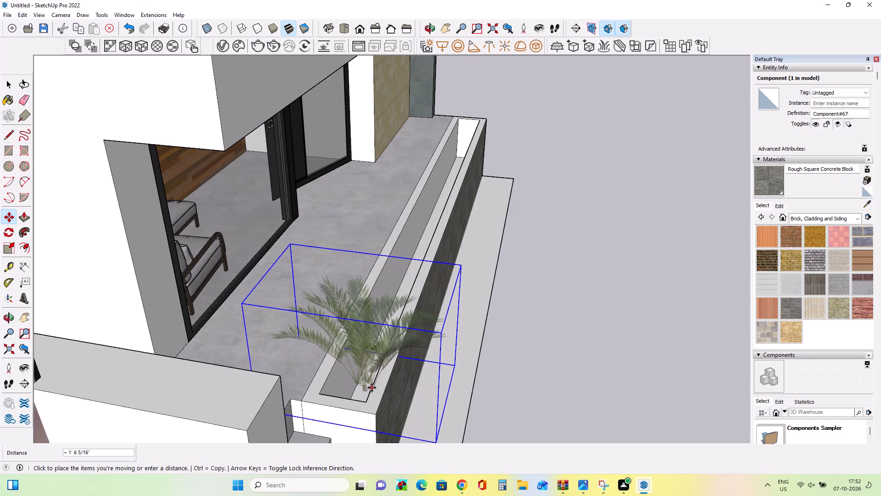
left_click(371, 388)
Place two copies of the plant along the planter away from the steps, spaced about 2' 8" and 2' 11" apart.
middle_click_drag(456, 387, 316, 391)
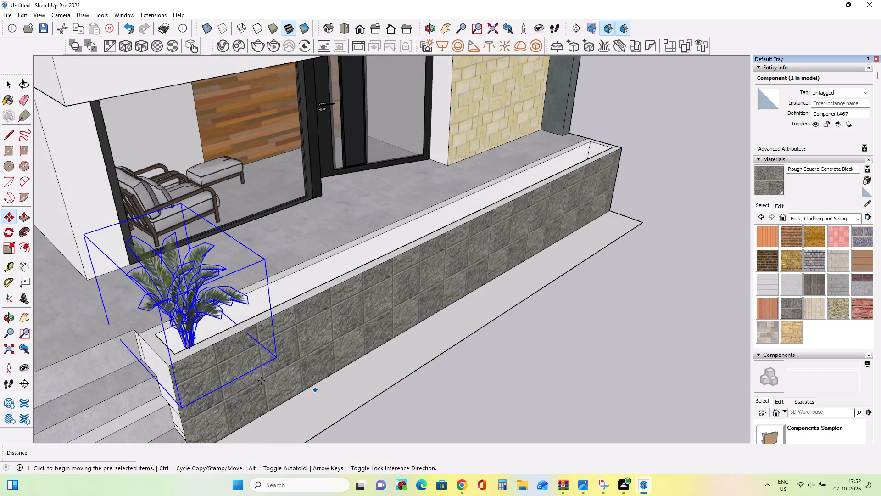
middle_click_drag(308, 349, 195, 371)
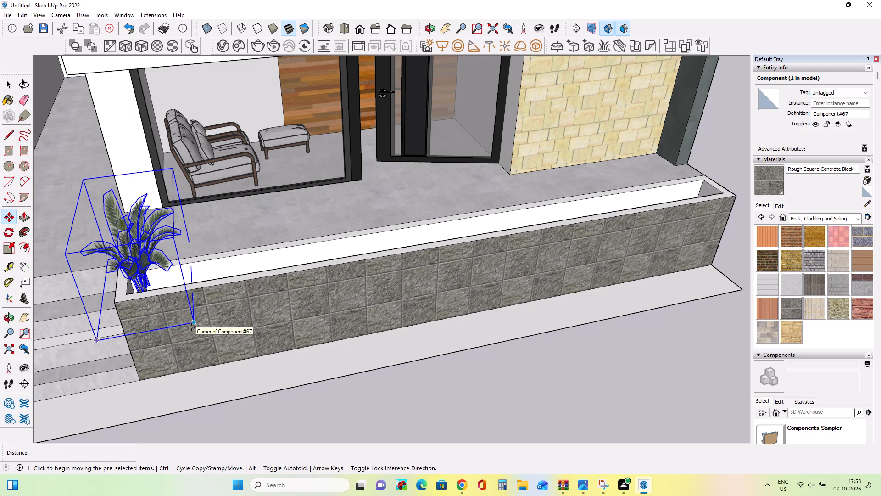
left_click(191, 327, "ctrl")
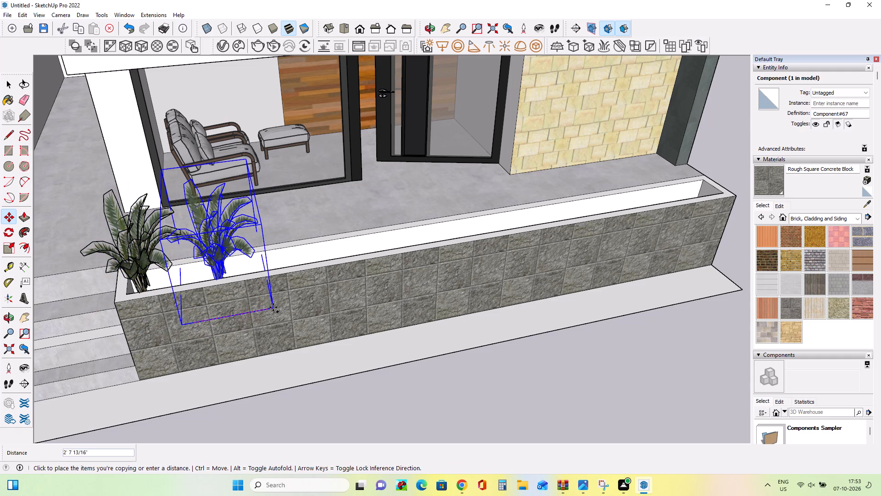
left_click(273, 307)
left_click(274, 312)
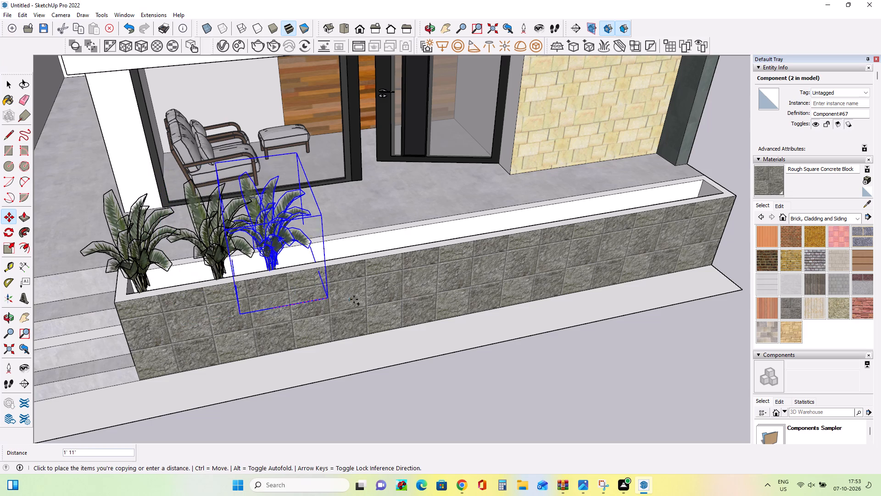
left_click(356, 291)
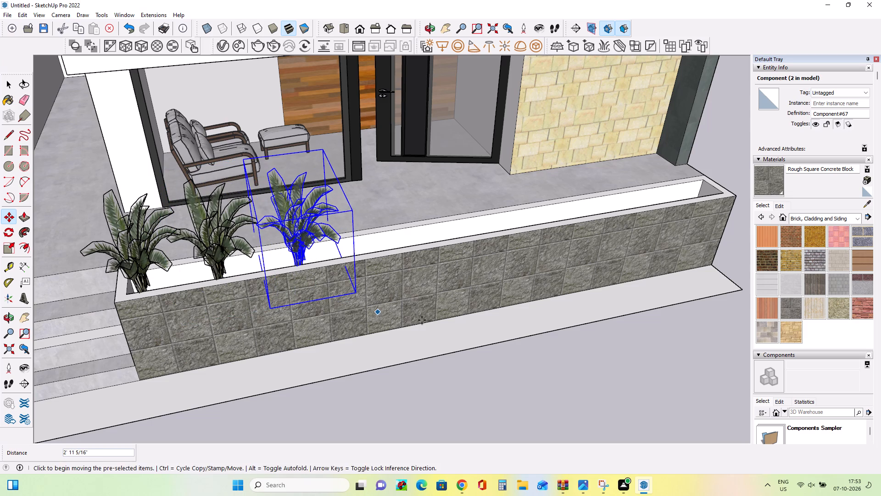
Continue the row with two more copies of the plant along the planter, the second about 2' 8" beyond the first.
middle_click_drag(427, 318, 339, 322)
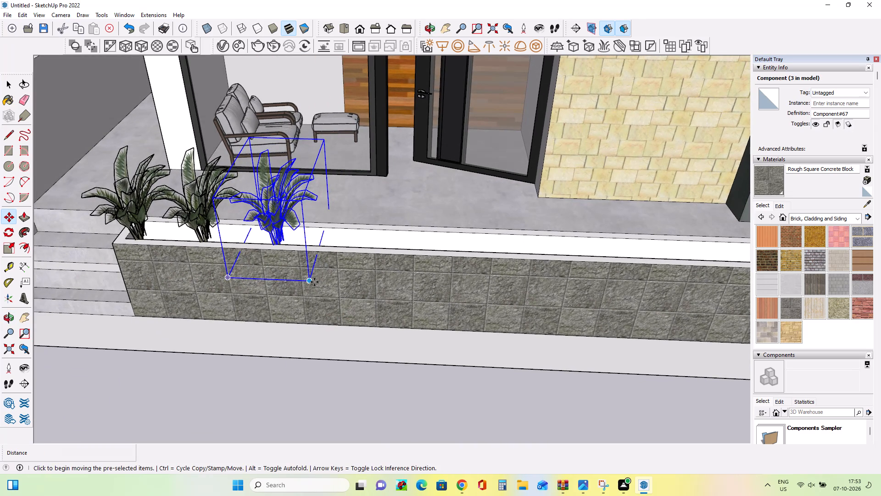
left_click(314, 282)
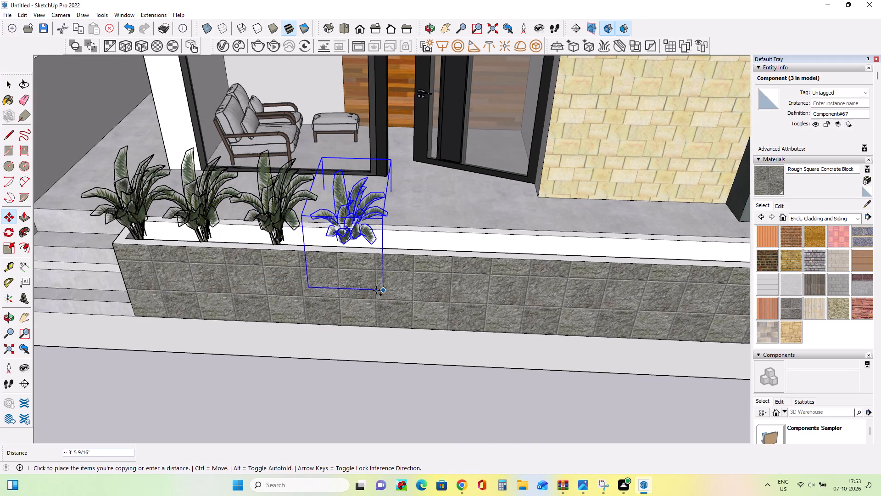
left_click(376, 287)
middle_click_drag(446, 333, 408, 338)
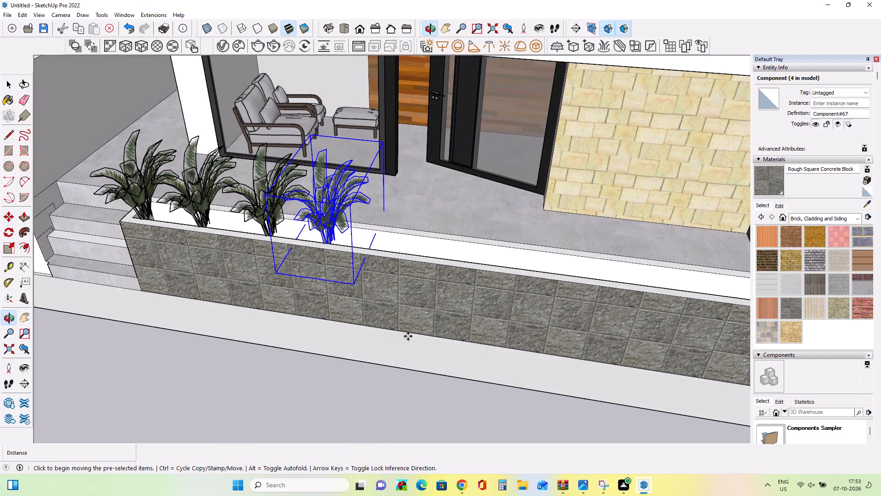
left_click(353, 284)
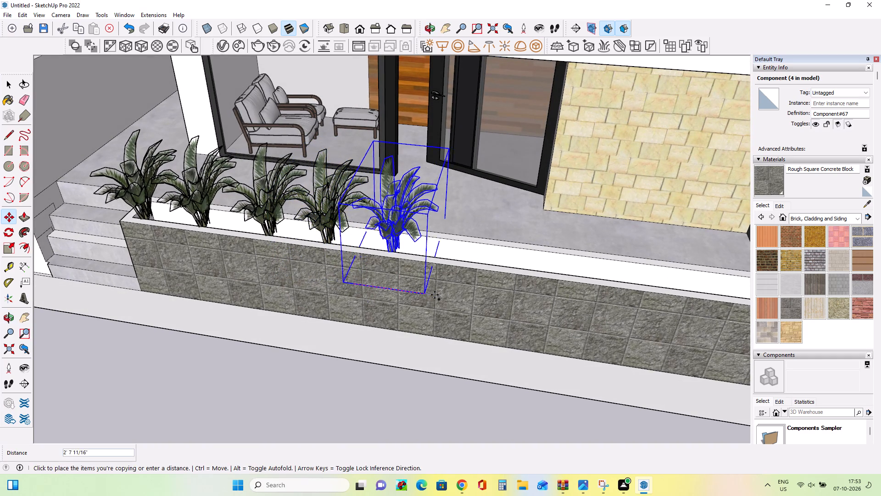
left_click(436, 295)
Add two further plant copies along the planter, about 3' 7" and 4' 9" beyond the preceding plants.
scroll(344, 339, "down", 6)
middle_click_drag(346, 338, 347, 338)
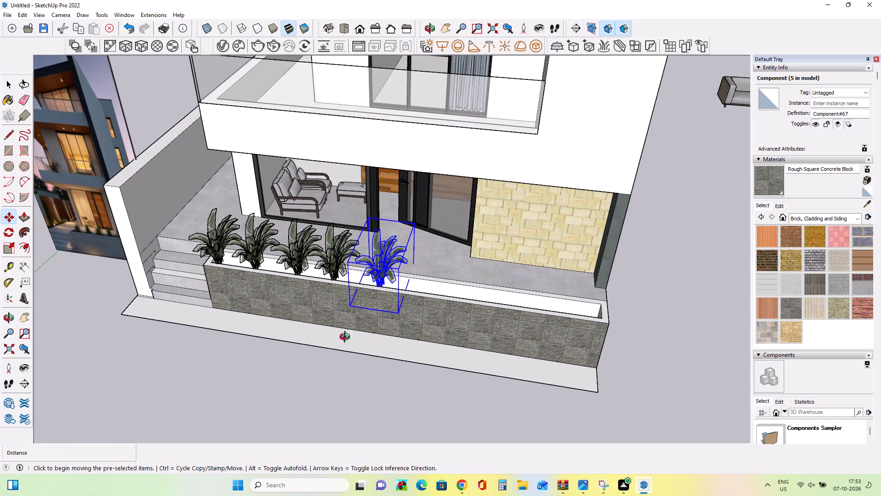
middle_click_drag(347, 338, 386, 304)
left_click(413, 297)
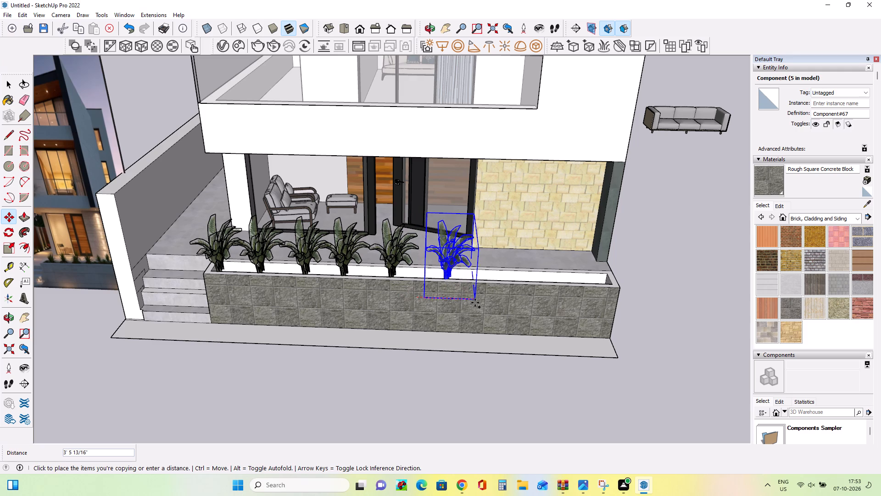
left_click(477, 302)
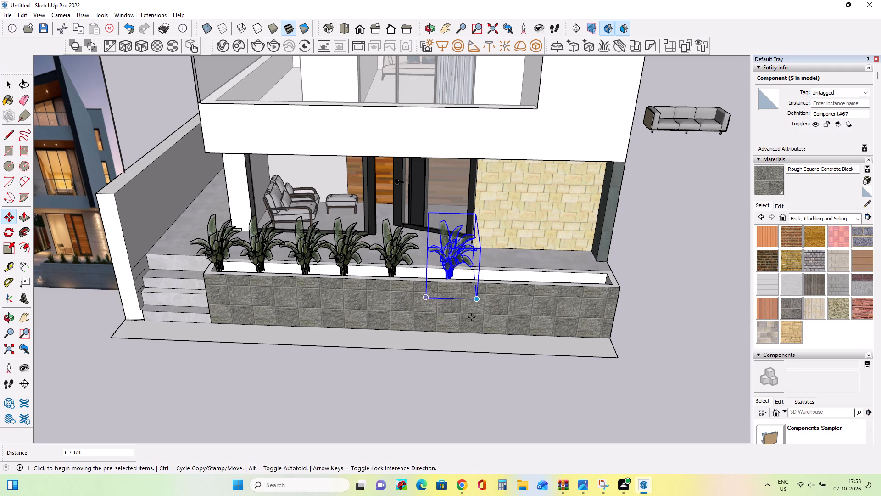
middle_click_drag(387, 298, 413, 316)
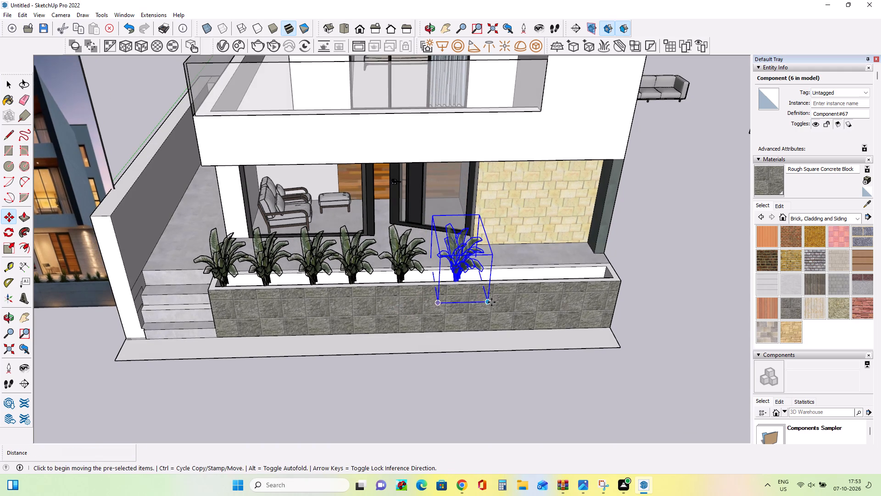
left_click(491, 302)
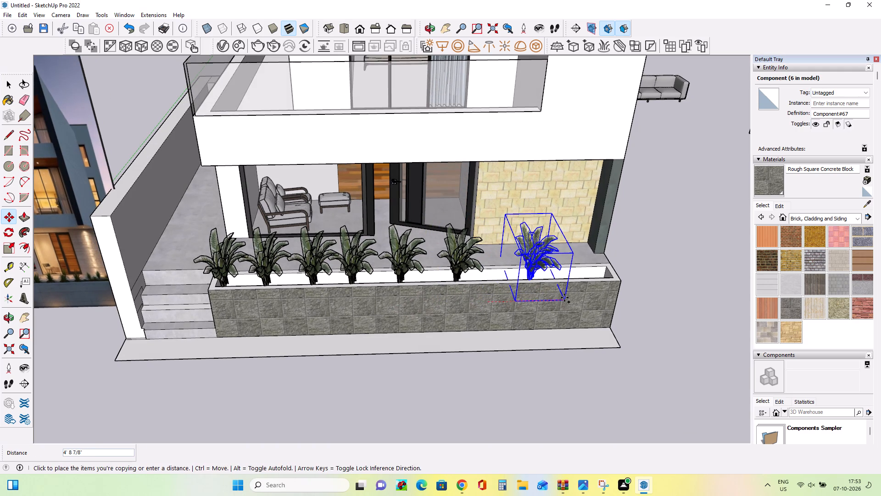
left_click(564, 298)
Copy the plant to the planter's far end by the stone-clad wall and shift the copy into the planter trough.
left_click(563, 301)
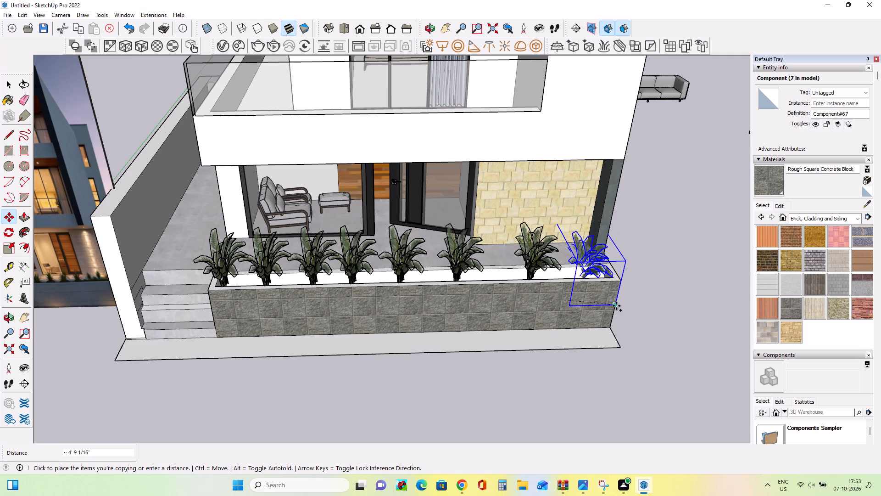
left_click(612, 290)
middle_click_drag(596, 314, 272, 297)
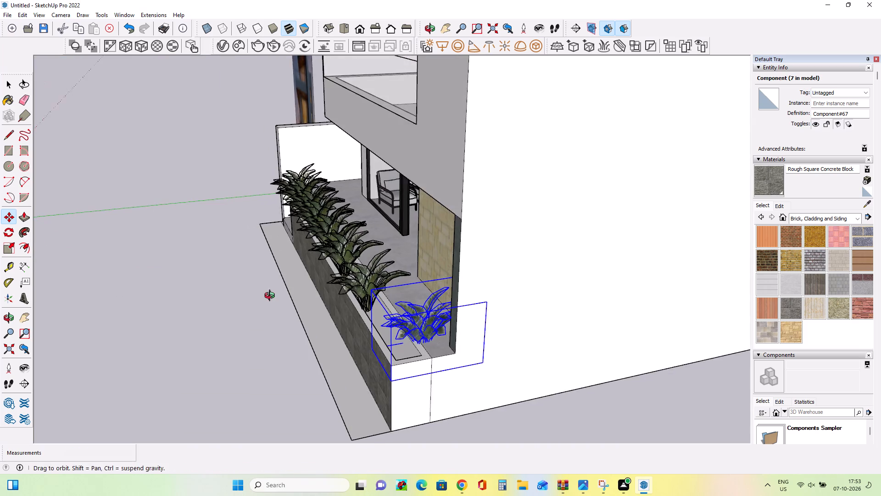
scroll(413, 370, "up", 3)
left_click(417, 338)
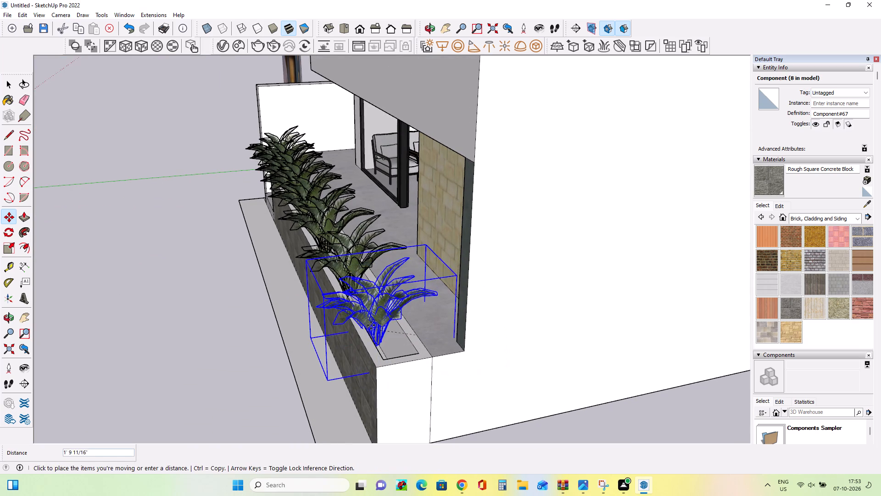
left_click(383, 321)
Move the second-to-last plant about 10 9/16" along the planter towards the steps to even out the spacing.
middle_click_drag(281, 373, 443, 394)
scroll(401, 297, "up", 2)
middle_click_drag(411, 307, 501, 341)
middle_click_drag(499, 333, 495, 326)
middle_click_drag(493, 321, 480, 304)
middle_click_drag(477, 299, 461, 276)
scroll(453, 269, "down", 8)
middle_click_drag(449, 281, 517, 302)
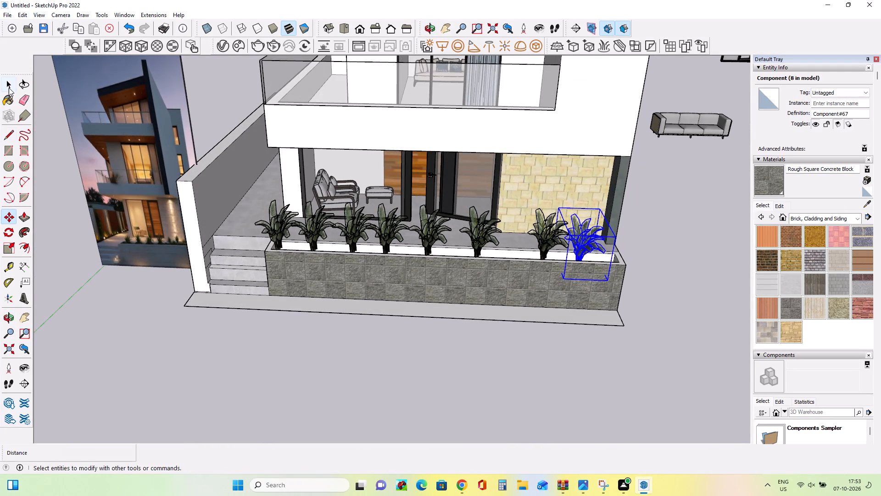
left_click(11, 81)
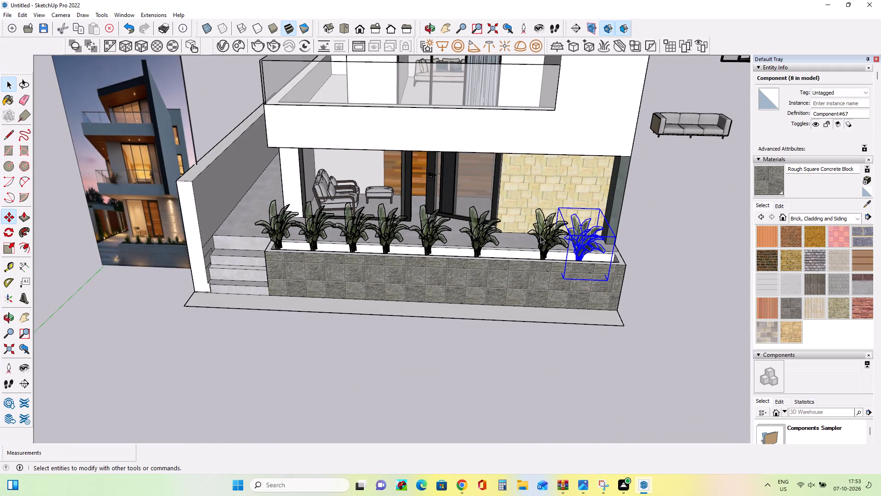
left_click(541, 236)
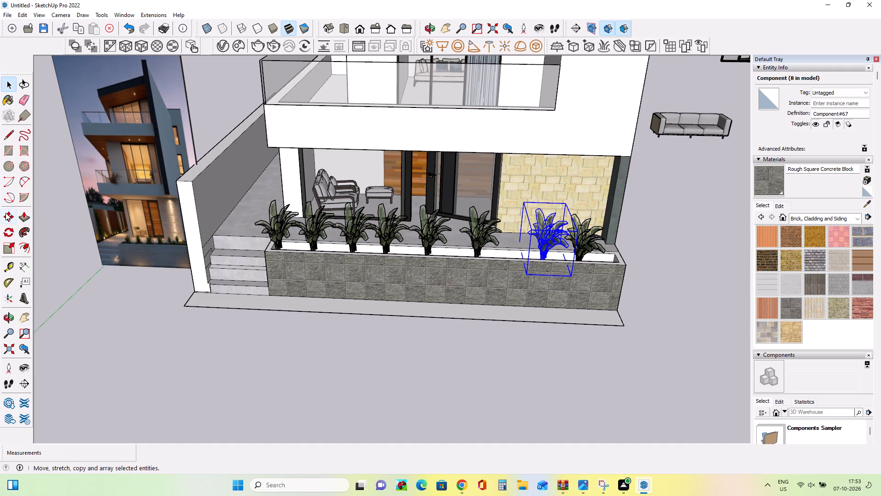
left_click(6, 213)
left_click(545, 239)
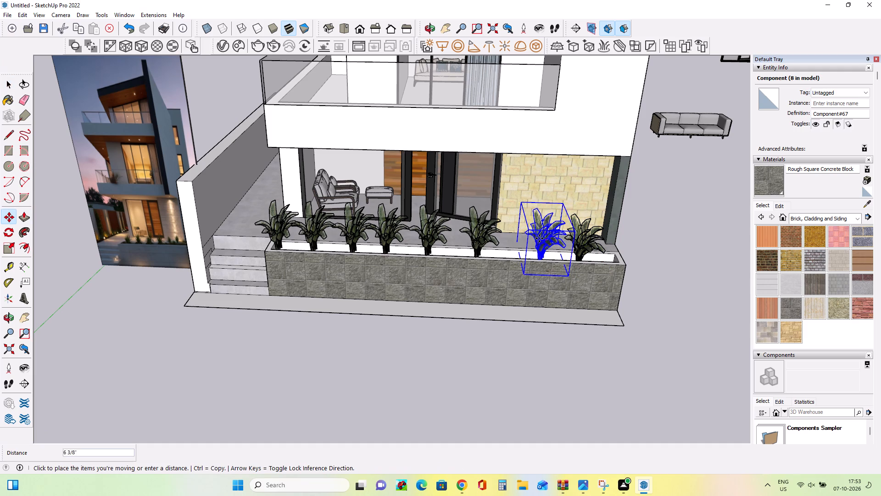
left_click(534, 238)
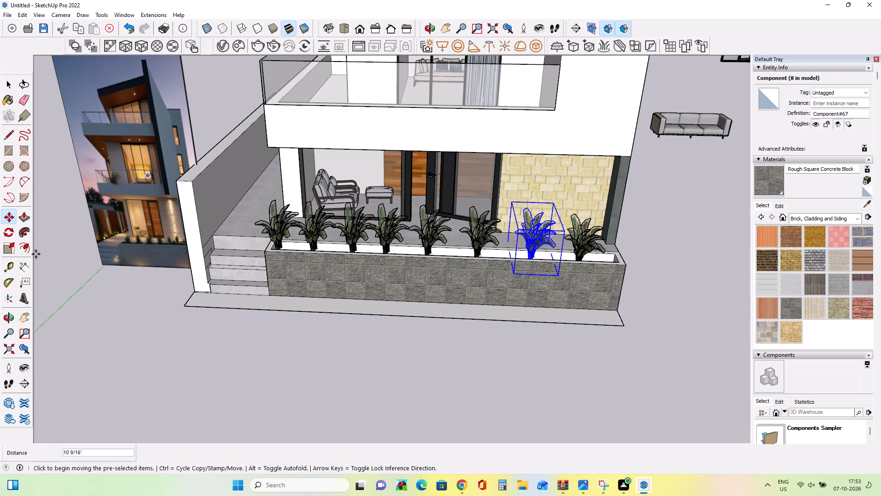
left_click(6, 83)
left_click(176, 363)
Select all eight planter plants and scale them together to 0.80 of their height along the blue axis.
middle_click_drag(373, 337, 440, 327)
scroll(438, 324, "down", 1)
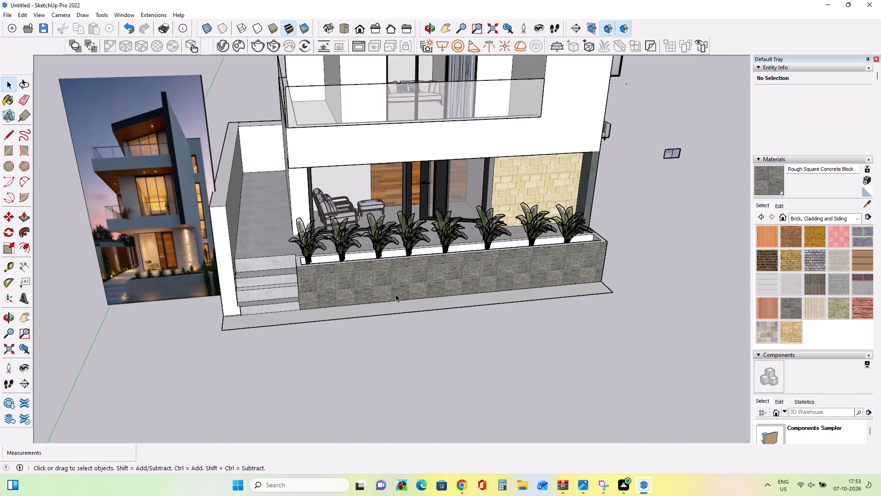
left_click(315, 237, "ctrl")
left_click(345, 243, "ctrl")
left_click(380, 239, "ctrl")
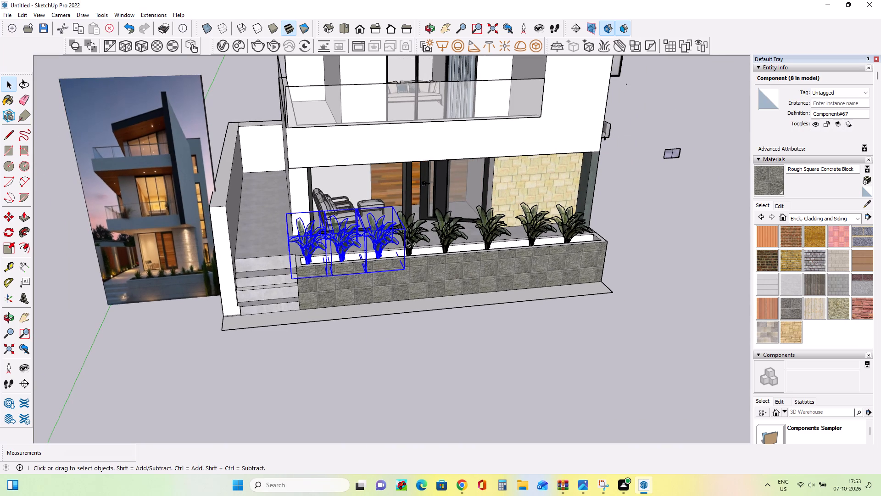
left_click(407, 239, "ctrl")
left_click(447, 234, "ctrl")
left_click(449, 234, "ctrl")
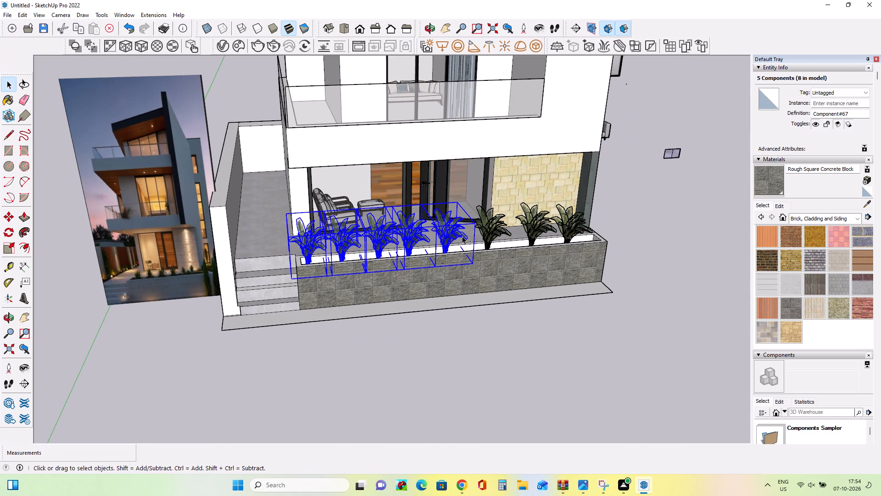
left_click(487, 231, "ctrl")
left_click(534, 227, "ctrl")
left_click(576, 222, "ctrl")
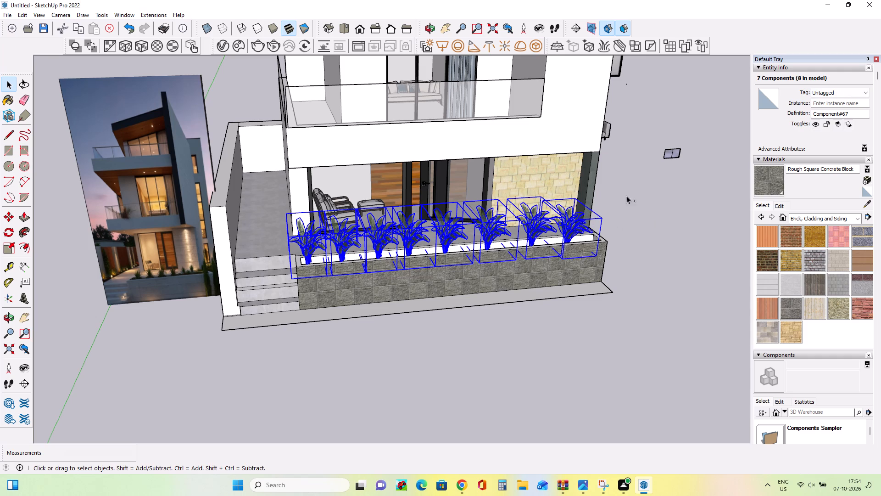
left_click(9, 246)
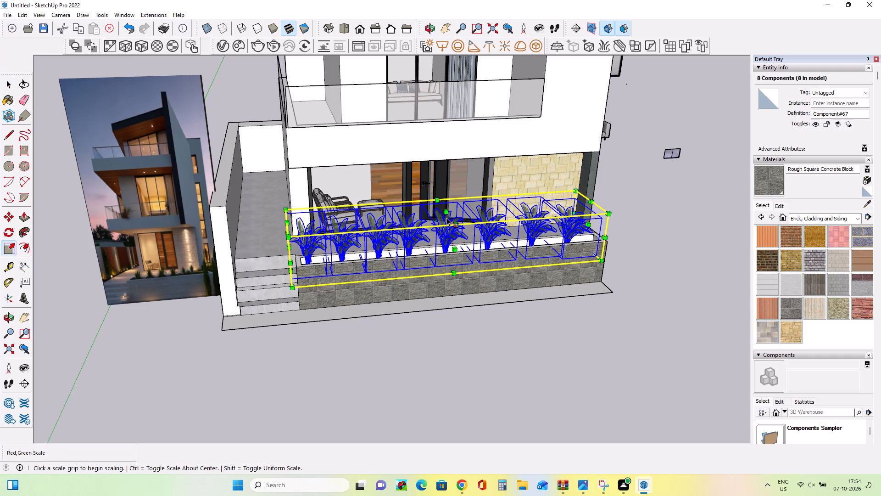
left_click(445, 209)
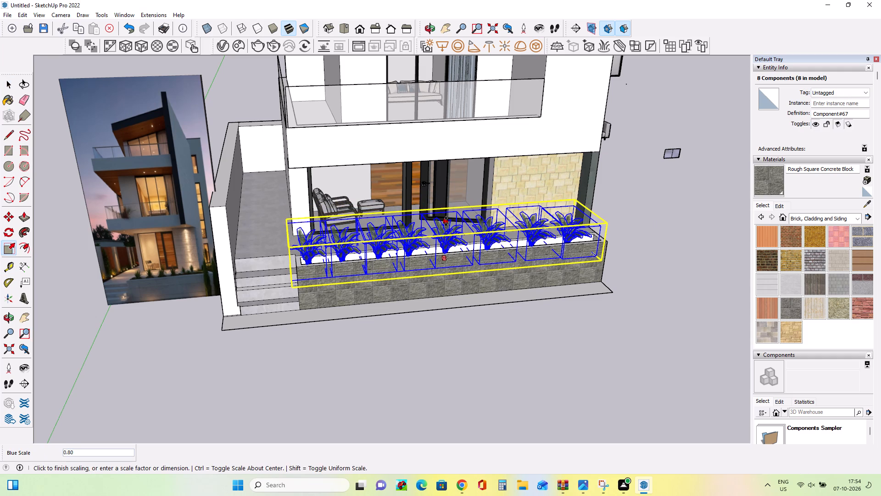
left_click(446, 221)
middle_click_drag(516, 261, 518, 219)
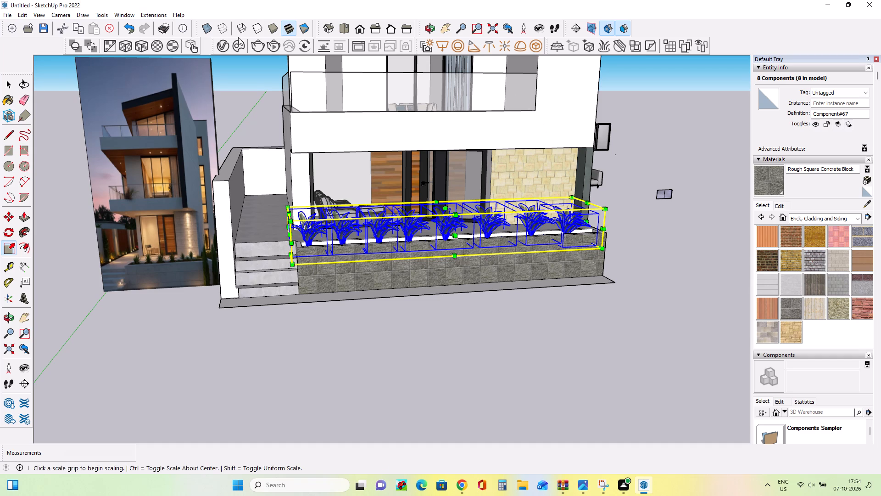
left_click(9, 84)
left_click(87, 148)
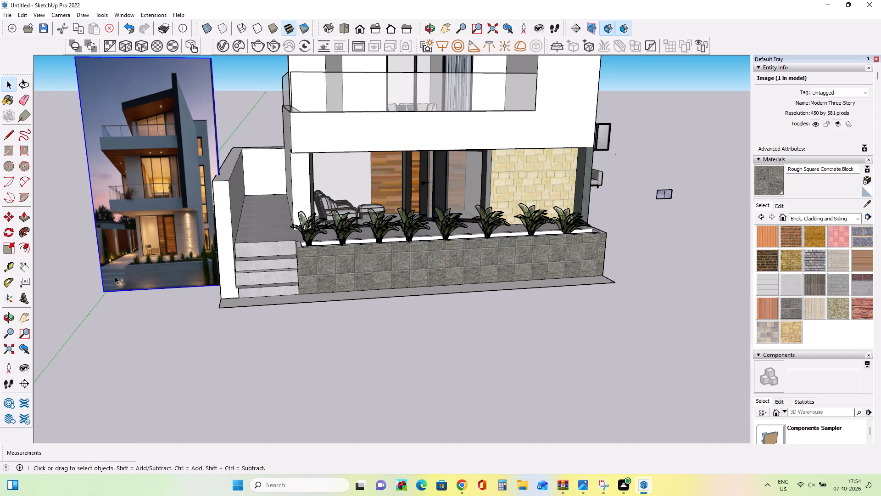
Examine the planted front facade from several angles against the reference image.
middle_click_drag(221, 310, 284, 359)
scroll(385, 242, "up", 2)
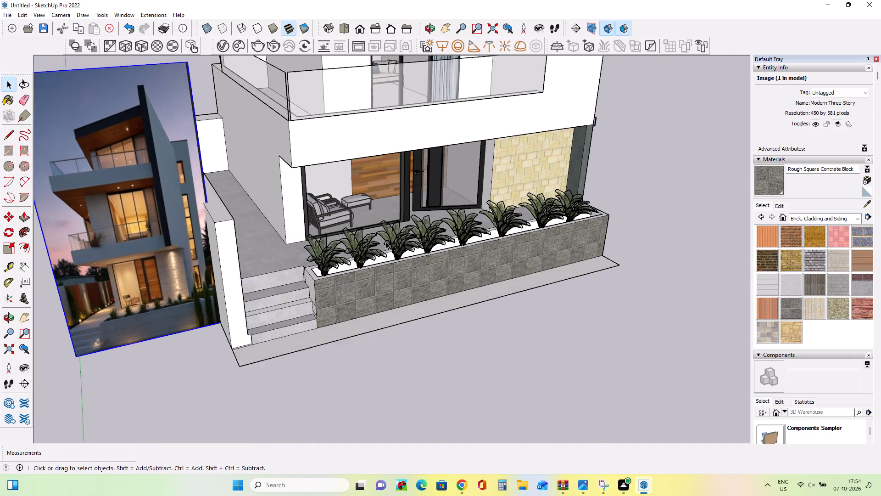
scroll(385, 242, "down", 6)
middle_click_drag(449, 274, 401, 282)
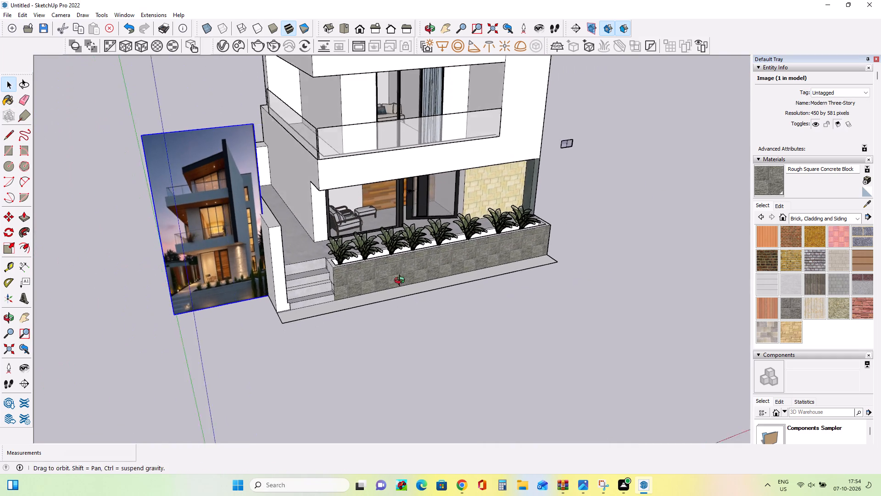
middle_click_drag(401, 282, 353, 282)
middle_click_drag(449, 257, 468, 266)
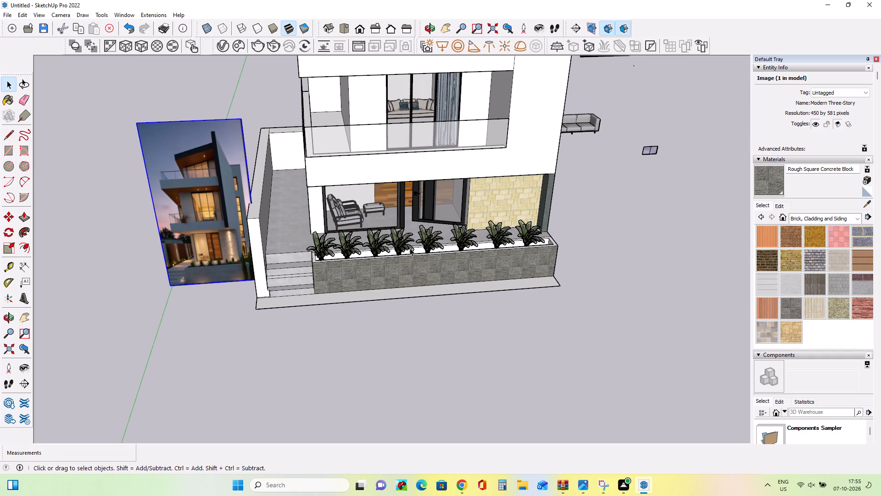
middle_click_drag(415, 251, 421, 182)
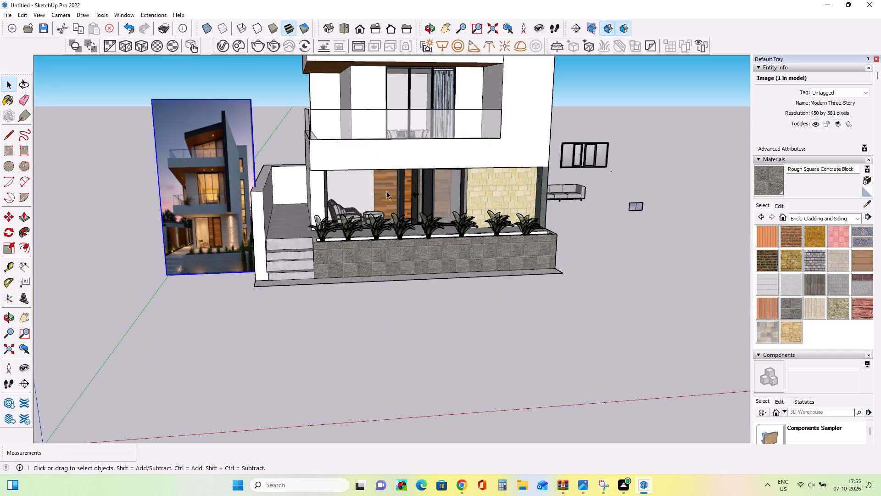
left_click(10, 87)
left_click(95, 195)
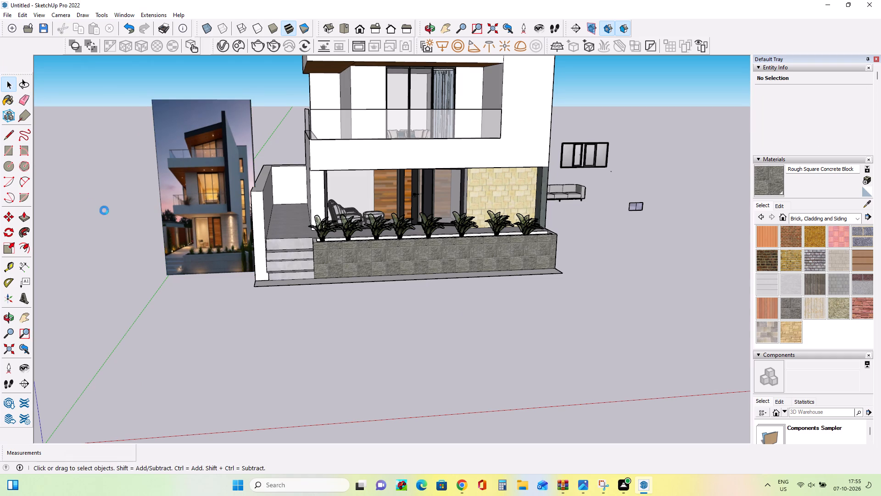
Examine the whole front facade from several angles against the reference image.
middle_click_drag(333, 299, 349, 347)
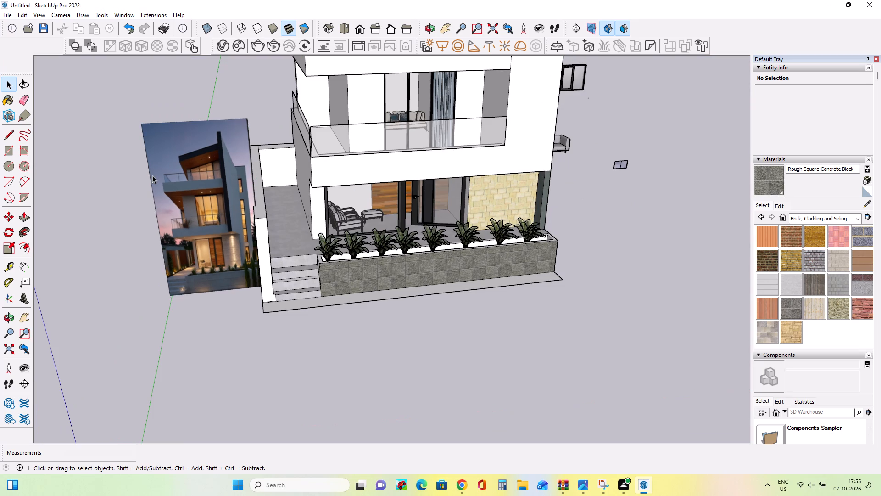
left_click(61, 132)
middle_click_drag(222, 239, 376, 281)
middle_click_drag(440, 273, 352, 276)
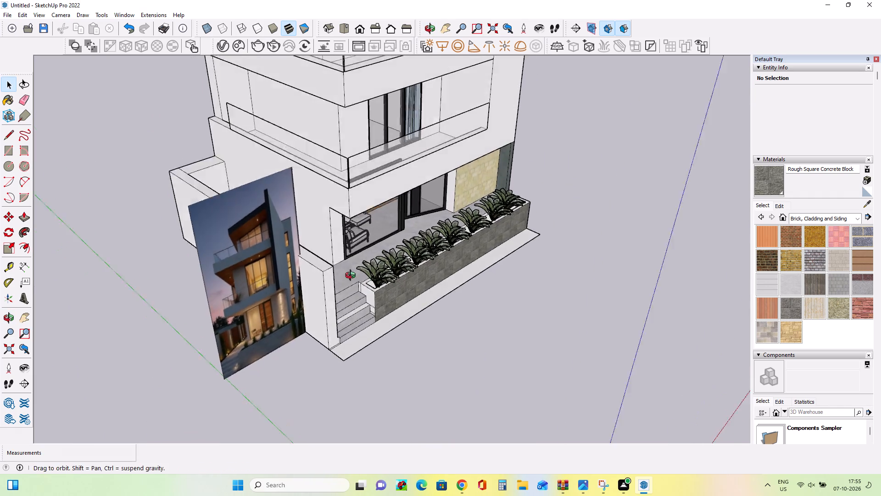
middle_click_drag(352, 276, 216, 311)
middle_click_drag(328, 294, 367, 253)
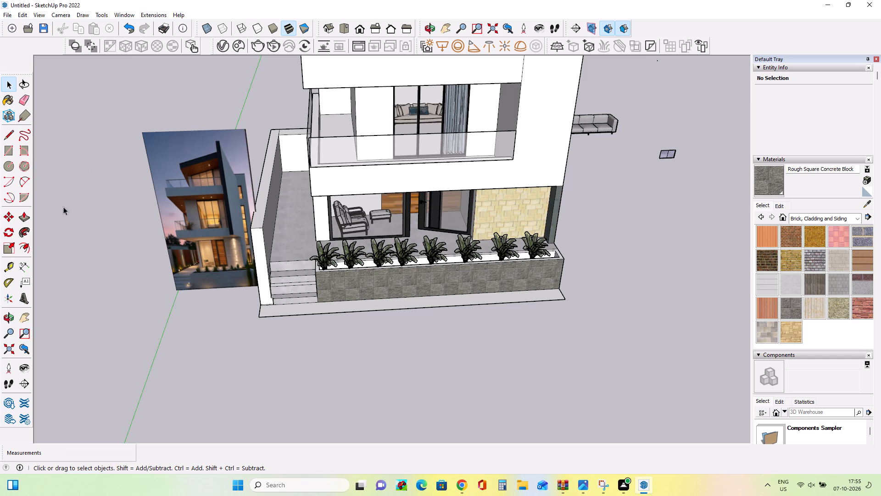
left_click(27, 319)
left_click_drag(128, 257, 87, 346)
middle_click_drag(388, 384, 399, 285)
left_click_drag(396, 269, 393, 306)
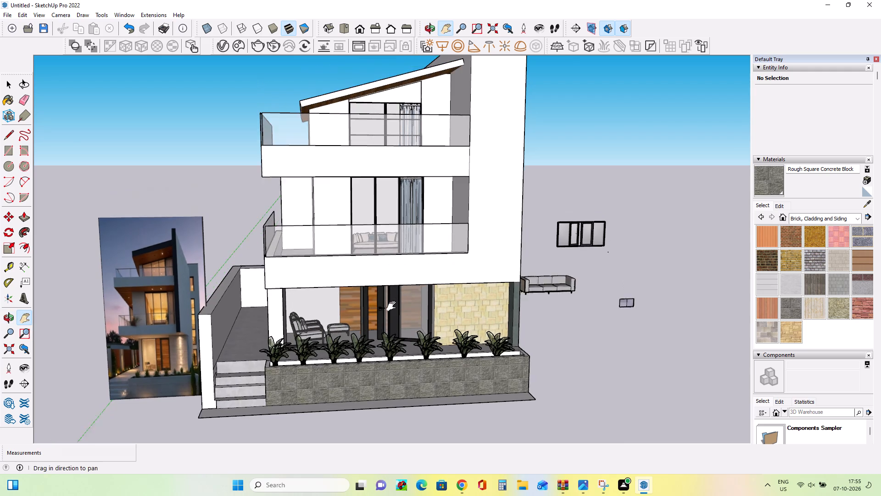
left_click_drag(393, 306, 393, 311)
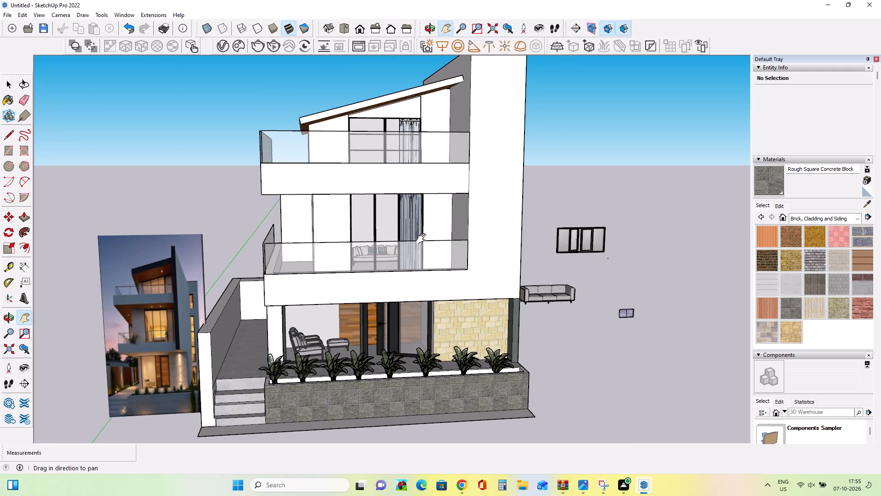
left_click_drag(423, 239, 415, 252)
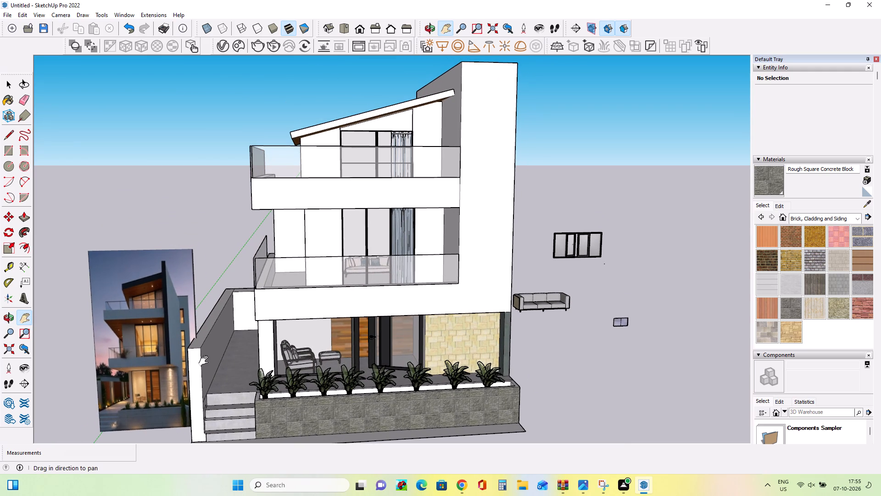
middle_click(264, 270)
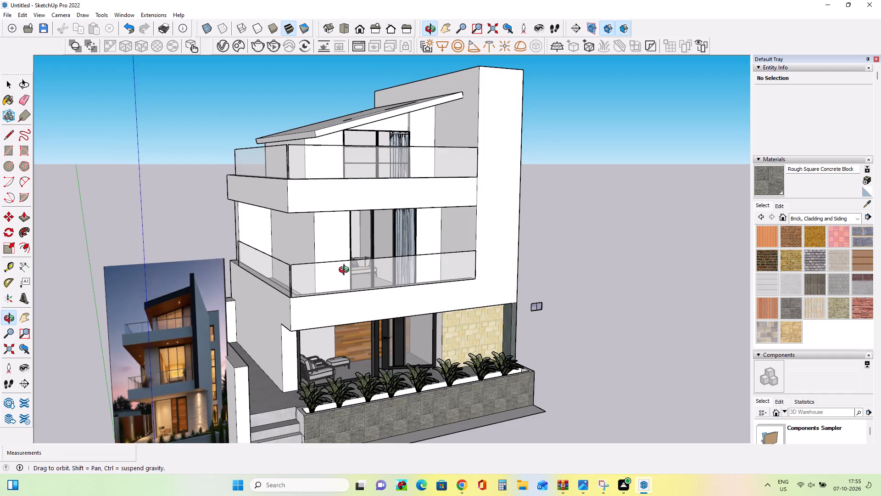
middle_click_drag(429, 255, 398, 226)
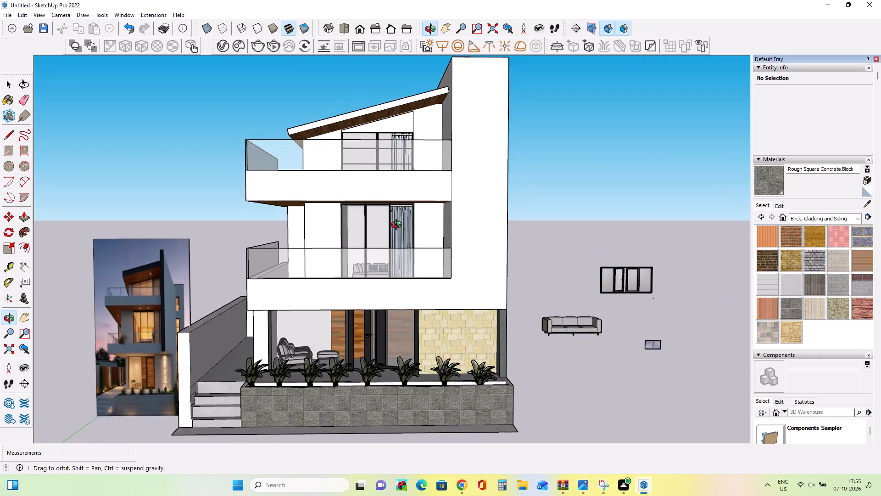
middle_click_drag(398, 226, 385, 289)
Examine the ground-floor entrance, steps and planter in the reference image alongside the modelled entrance.
scroll(190, 343, "up", 4)
middle_click_drag(123, 397, 127, 398)
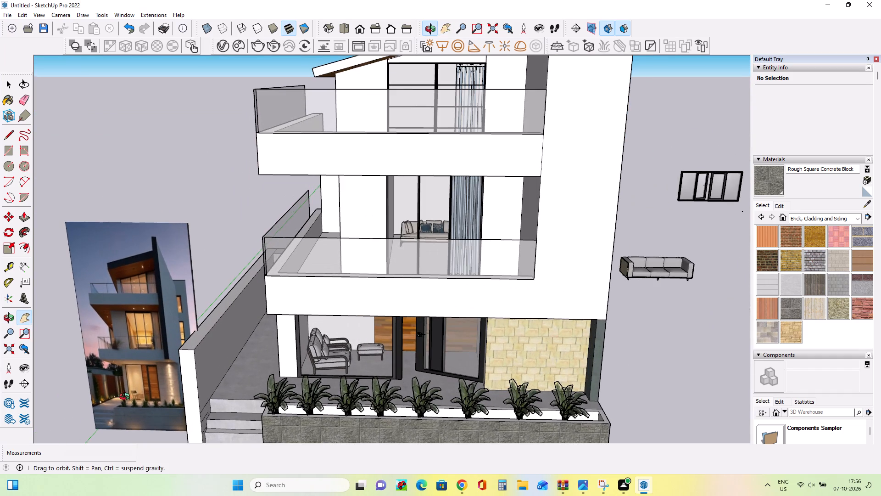
middle_click_drag(127, 398, 162, 392)
scroll(104, 422, "up", 14)
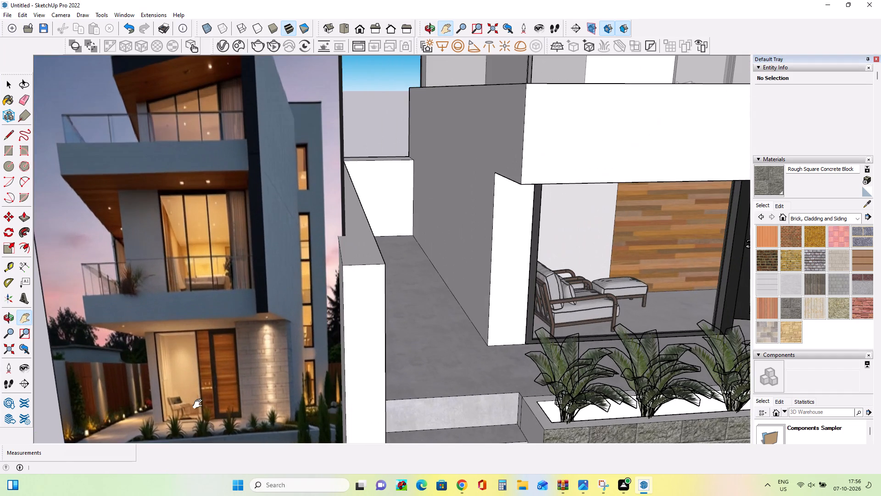
middle_click_drag(200, 404, 137, 390)
scroll(123, 343, "down", 2)
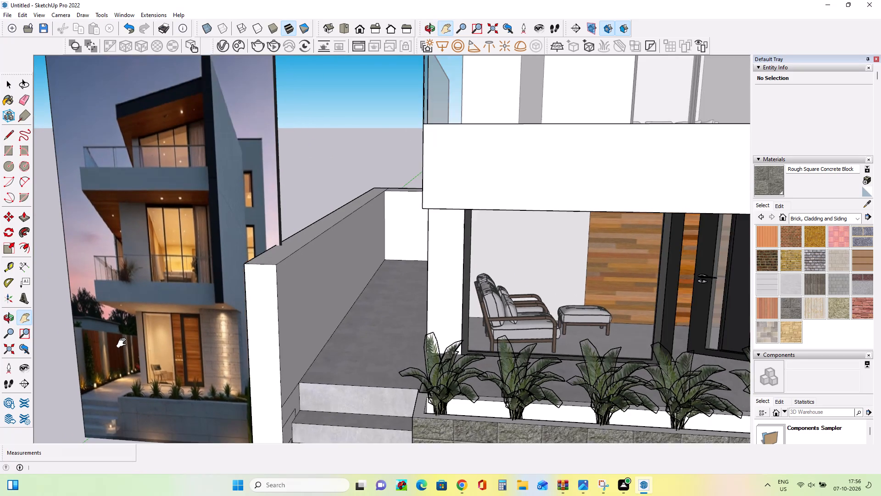
scroll(123, 343, "down", 2)
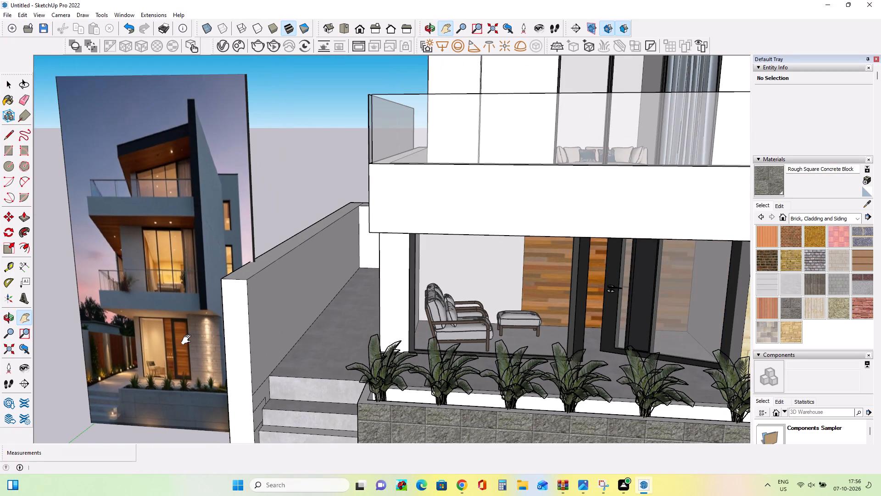
middle_click_drag(201, 362, 145, 377)
scroll(121, 348, "up", 3)
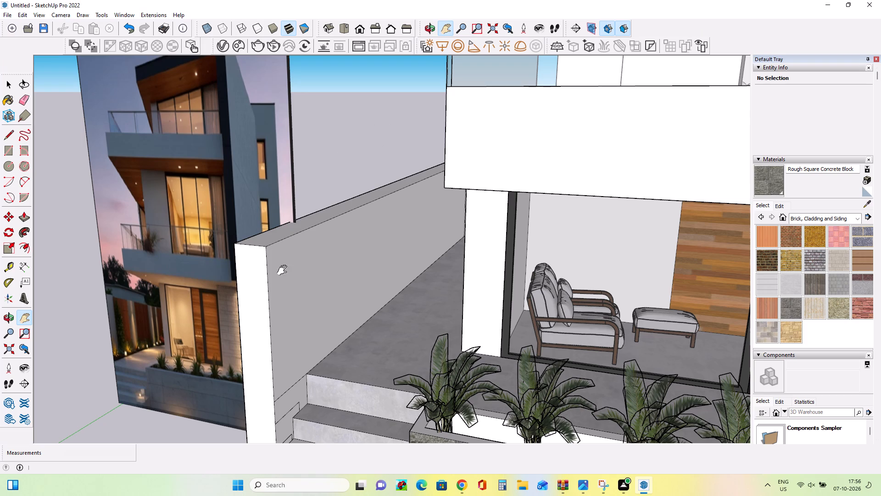
middle_click_drag(331, 287, 296, 279)
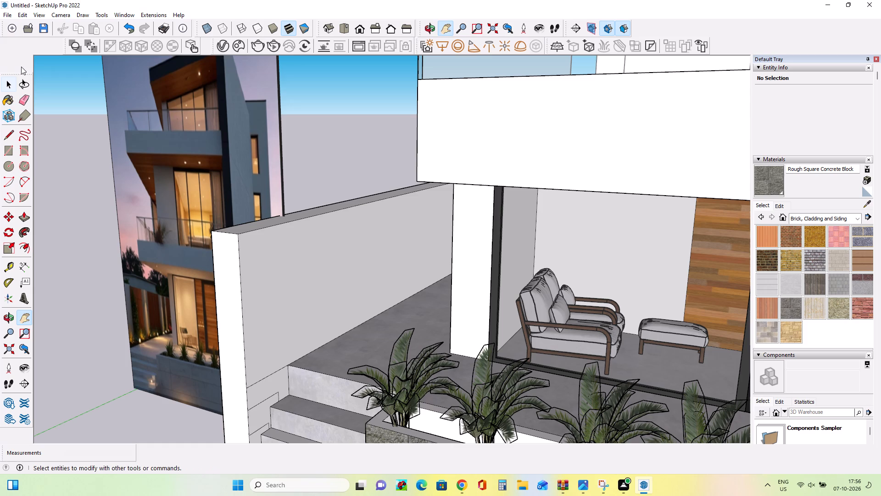
Erase the leftover step-outline edges on the inner face of the side wall beside the entrance steps.
left_click(21, 101)
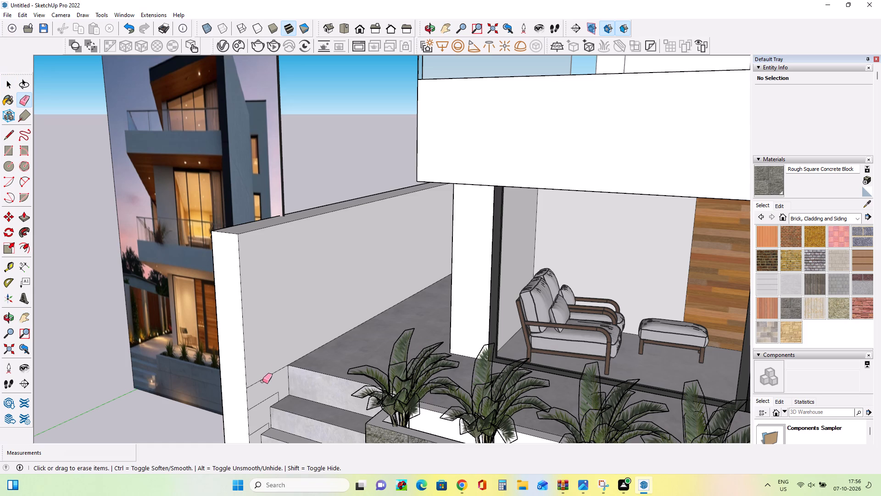
left_click(262, 381)
left_click(266, 379)
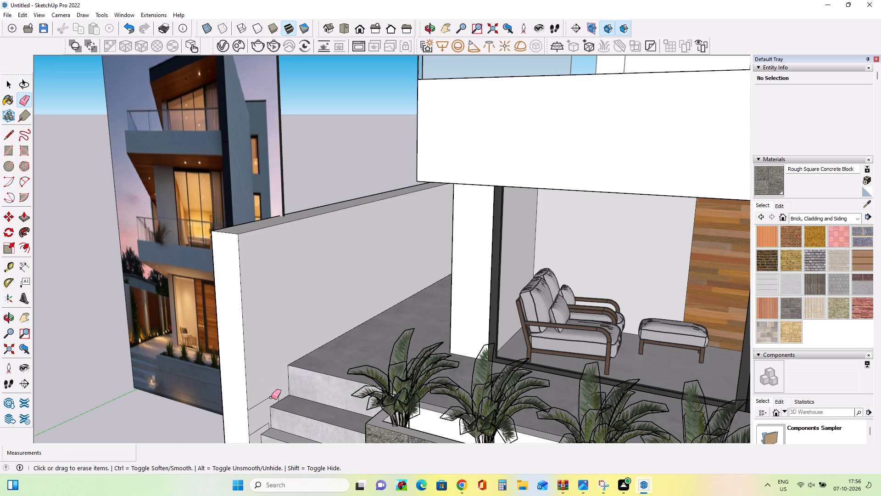
left_click(271, 398)
left_click(281, 396)
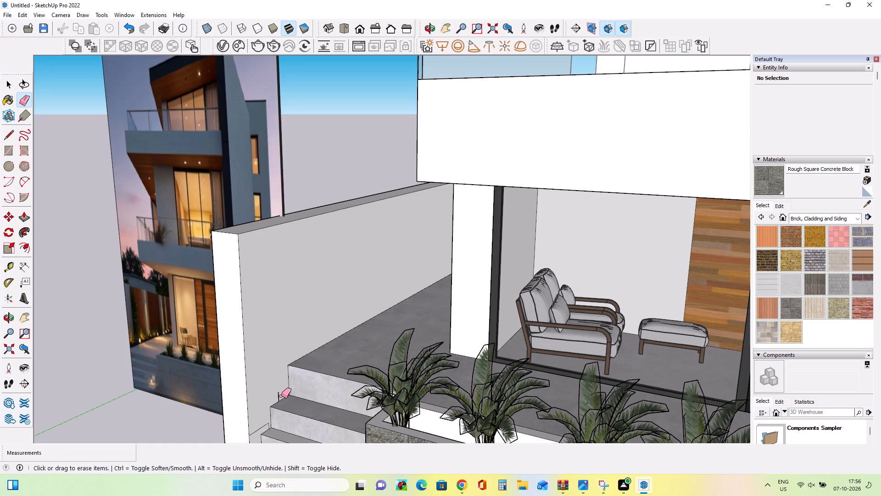
left_click(279, 396)
scroll(266, 431, "up", 8)
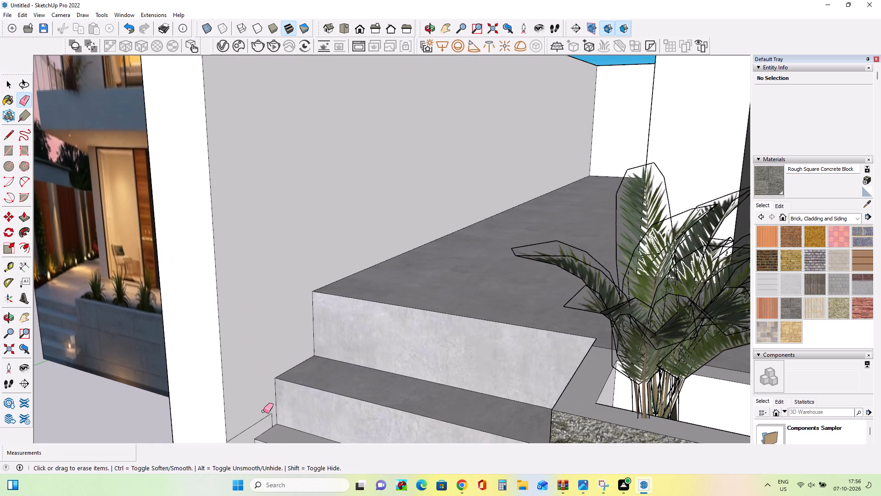
left_click(263, 419)
left_click(271, 420)
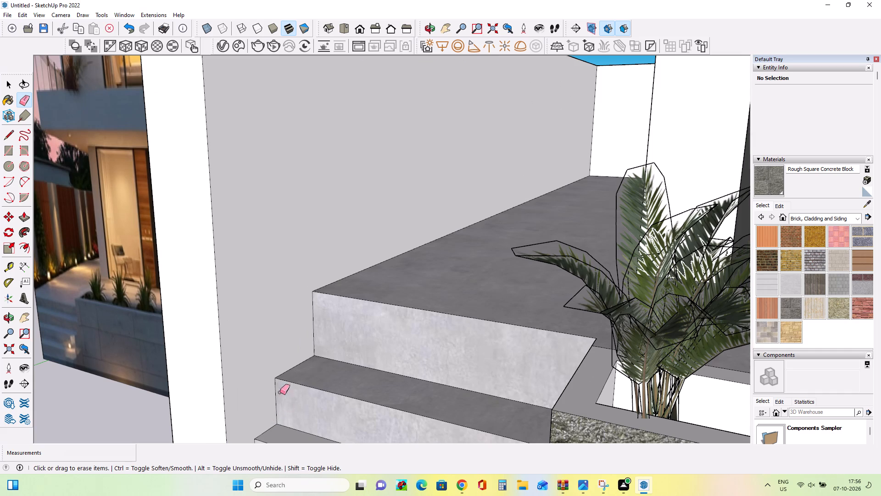
Push/Pull the lowest step's narrow end face about 2 1/8" to close the gap at the side wall.
scroll(306, 277, "down", 11)
scroll(284, 378, "up", 10)
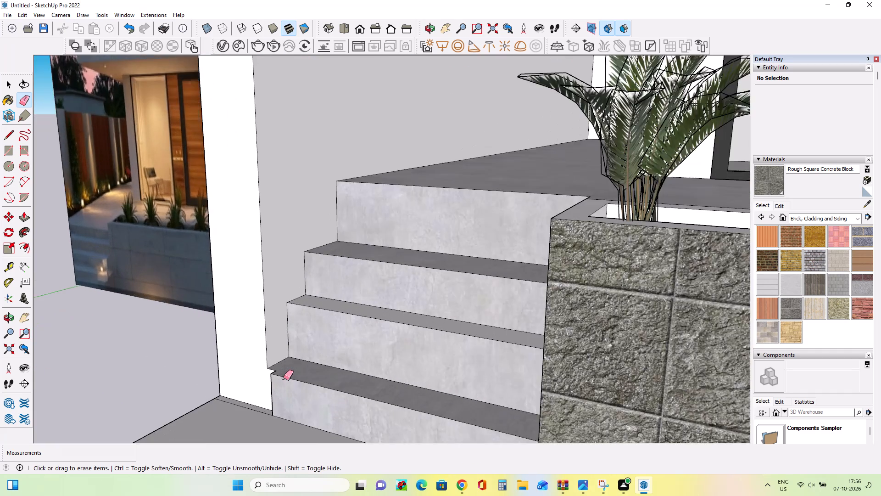
scroll(284, 378, "up", 4)
middle_click_drag(265, 399, 402, 366)
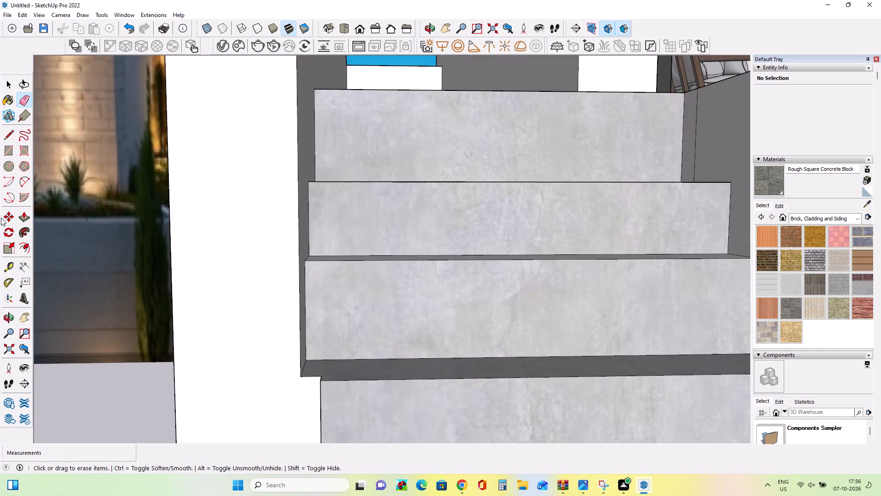
left_click(26, 218)
middle_click_drag(315, 300, 382, 293)
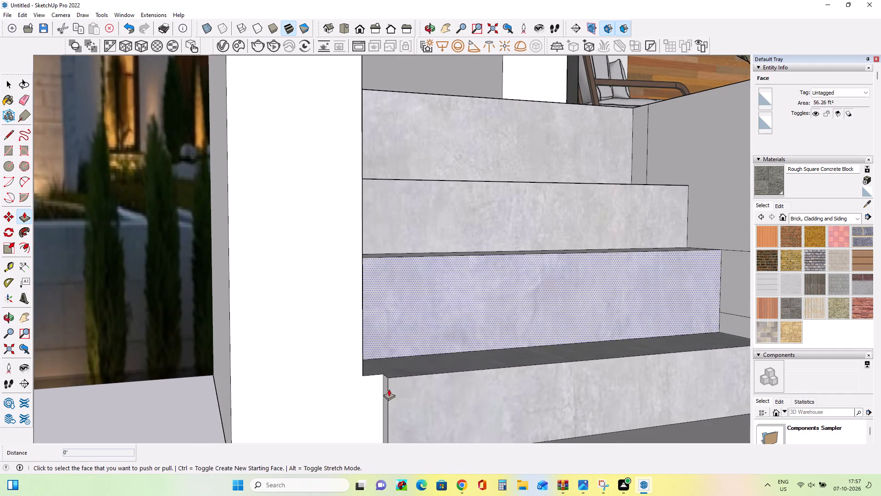
left_click(386, 389)
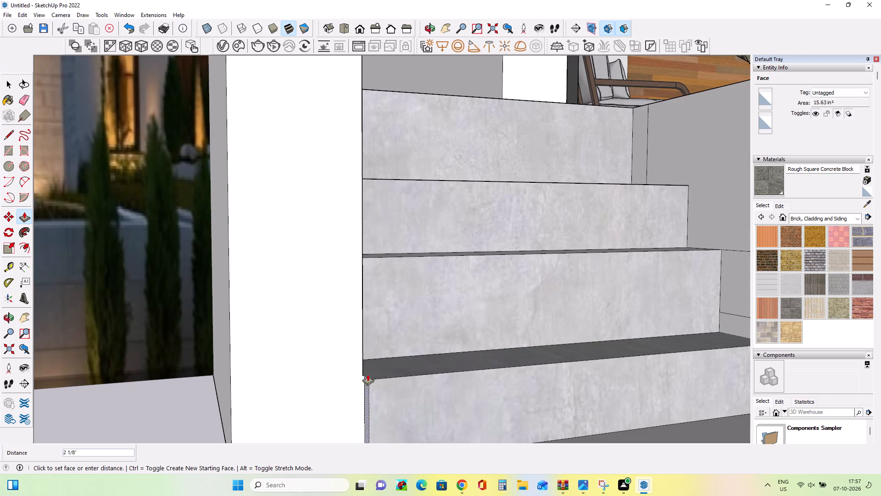
left_click(364, 353)
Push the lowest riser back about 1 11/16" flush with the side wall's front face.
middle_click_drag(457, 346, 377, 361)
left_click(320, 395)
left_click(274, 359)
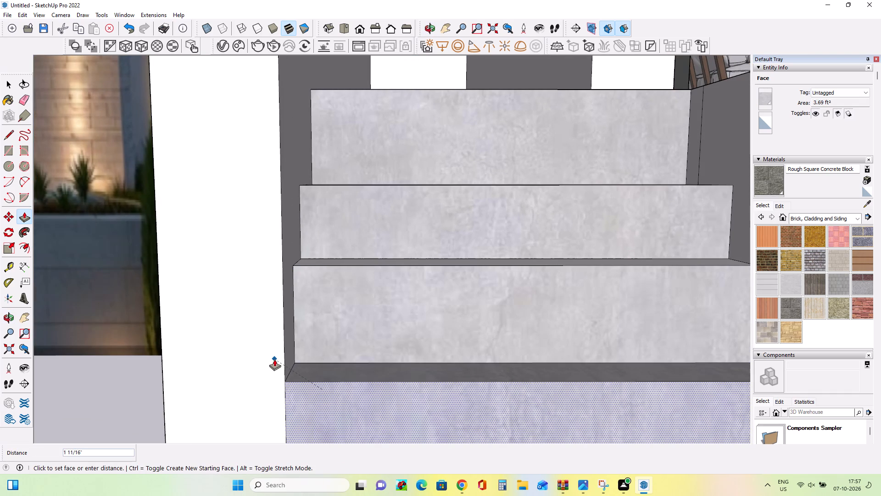
Pull the lowest riser forward flush with the planter's stone front face.
middle_click_drag(321, 349, 435, 395)
scroll(330, 318, "down", 1)
middle_click_drag(378, 254, 364, 282)
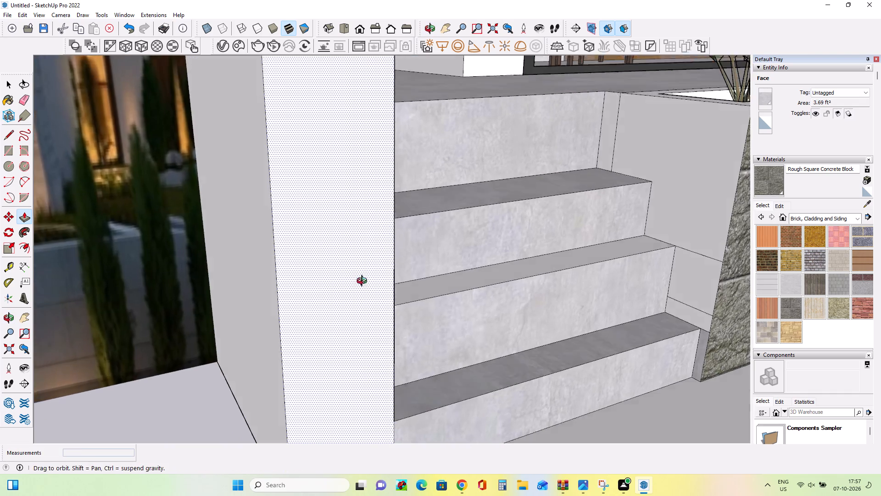
middle_click_drag(364, 282, 301, 278)
scroll(325, 254, "down", 13)
middle_click_drag(474, 281, 477, 318)
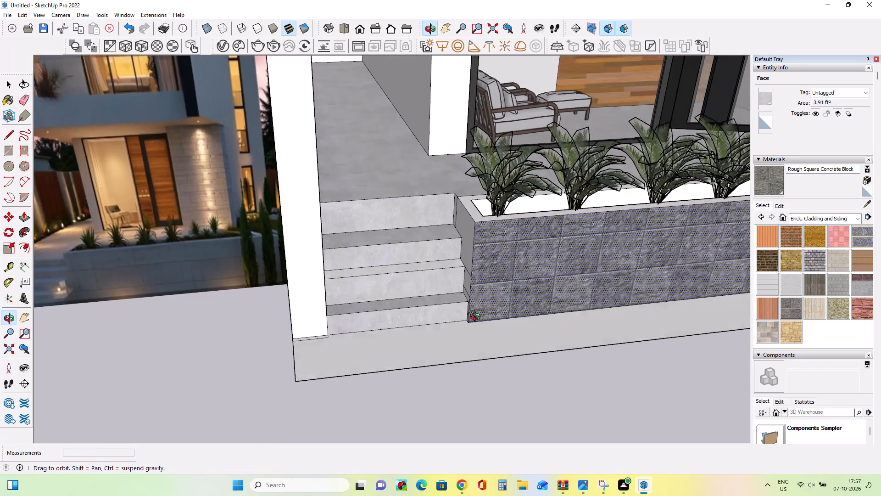
middle_click_drag(477, 318, 481, 330)
scroll(461, 295, "up", 7)
left_click(468, 318)
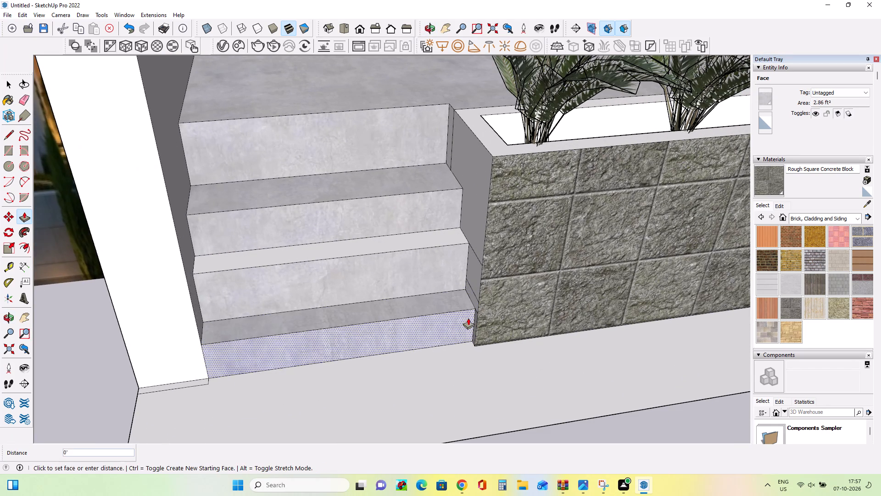
left_click(482, 319)
Pull the side wall's front face out about 1 11/16" flush with the lowest riser.
left_click(186, 338)
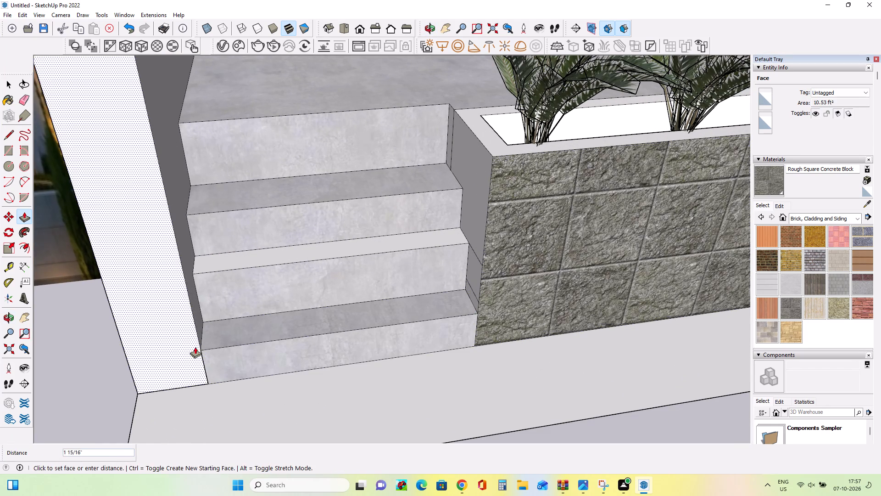
left_click(202, 354)
Even out the riser heights with Push/Pull on the middle and uppermost treads, finally lowering the uppermost tread about 2 1/8".
scroll(288, 323, "down", 7)
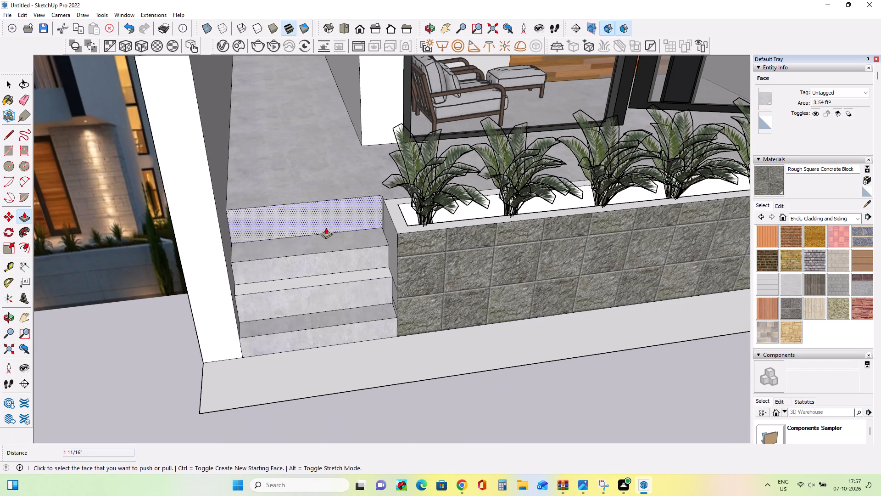
left_click(326, 245)
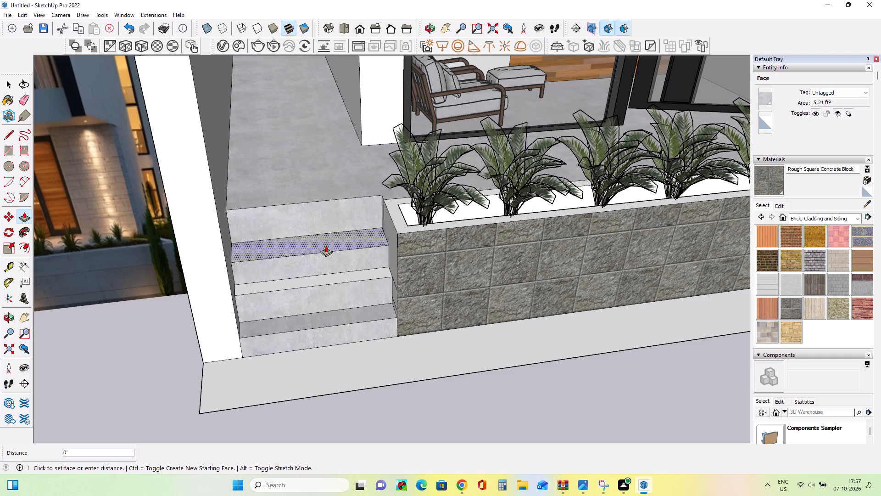
left_click(326, 240)
left_click(331, 276)
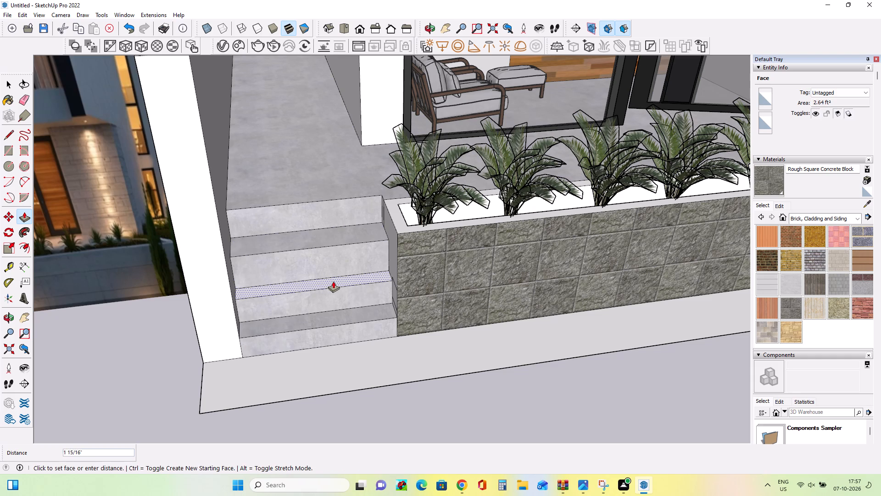
left_click(333, 280)
middle_click_drag(411, 281, 375, 254)
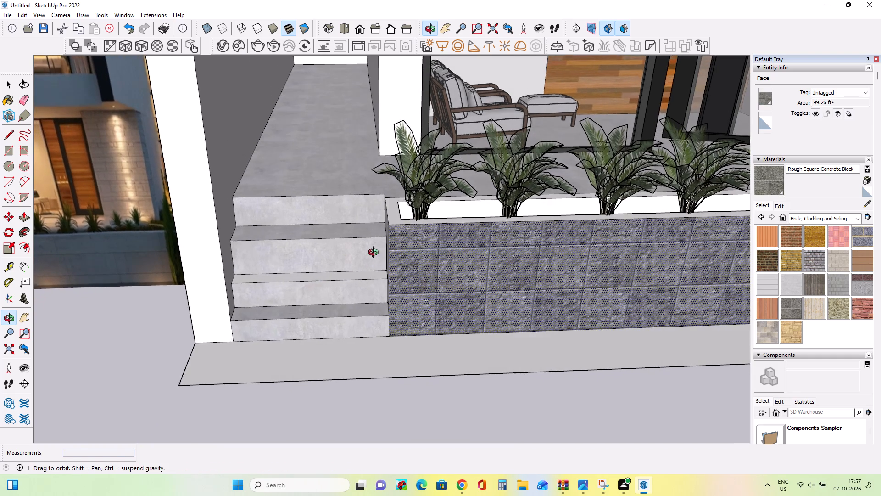
middle_click_drag(375, 254, 375, 252)
left_click(370, 228)
left_click(370, 233)
middle_click_drag(422, 228, 423, 228)
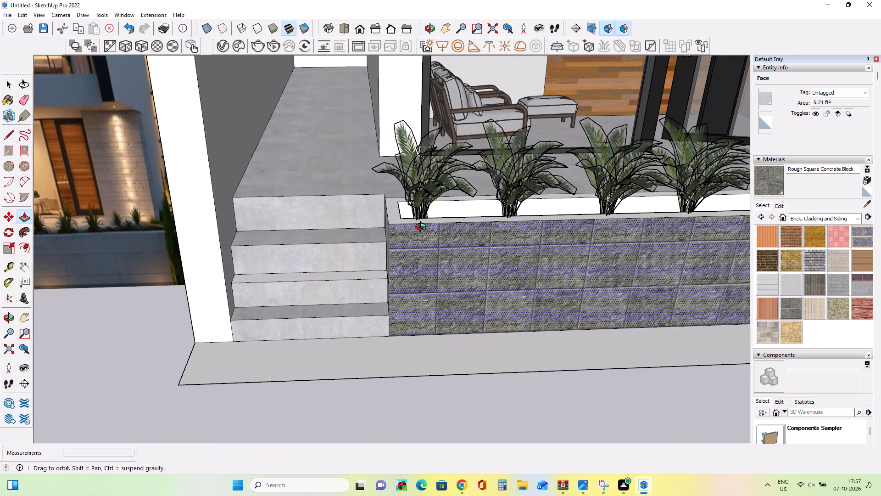
middle_click_drag(423, 228, 440, 214)
scroll(402, 219, "down", 13)
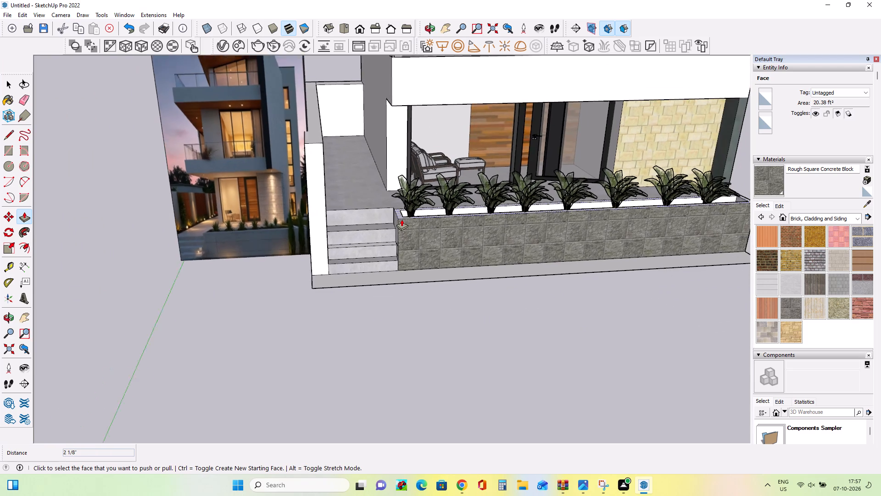
Compare the whole front facade and the entrance walkway with the reference photo, examining the side wall's panels and planting.
scroll(401, 219, "down", 6)
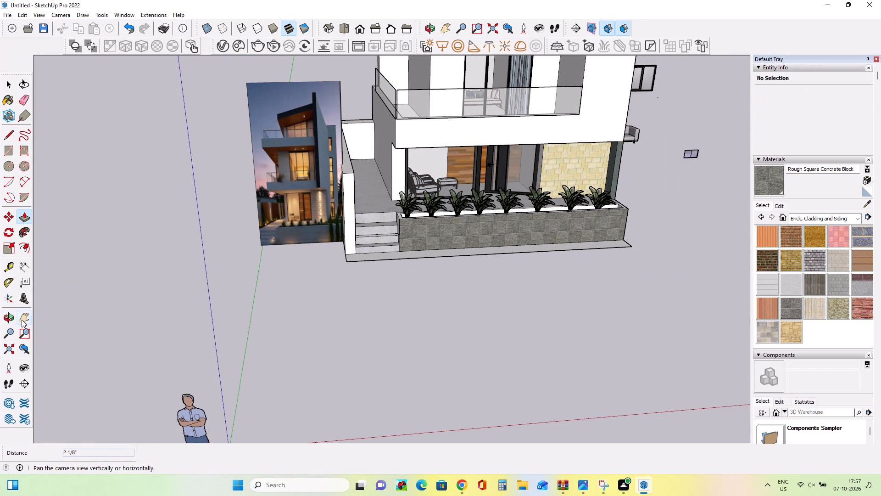
left_click(22, 320)
left_click_drag(327, 193, 234, 294)
left_click_drag(366, 226, 346, 268)
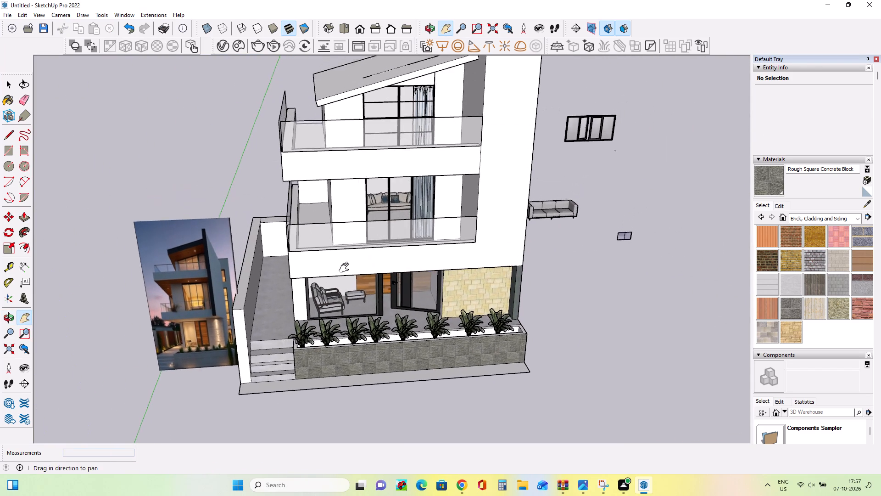
left_click_drag(346, 268, 343, 273)
middle_click_drag(422, 274, 416, 243)
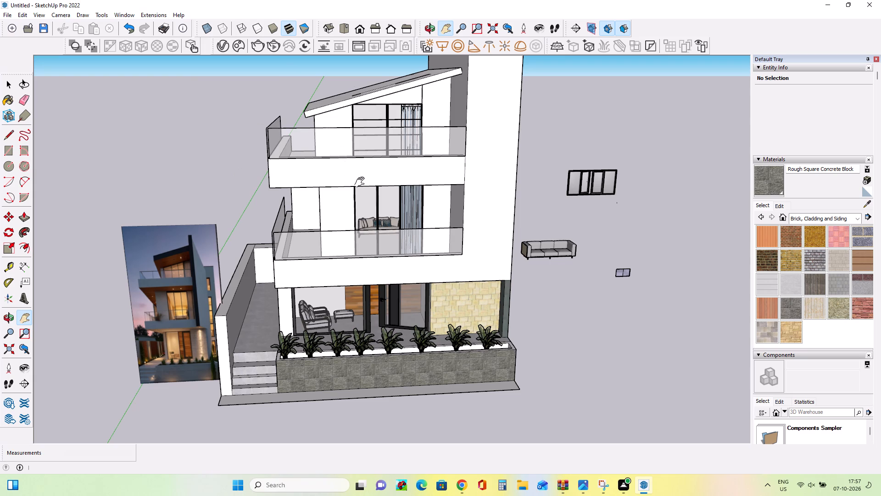
left_click_drag(355, 164, 353, 188)
left_click_drag(352, 187, 332, 196)
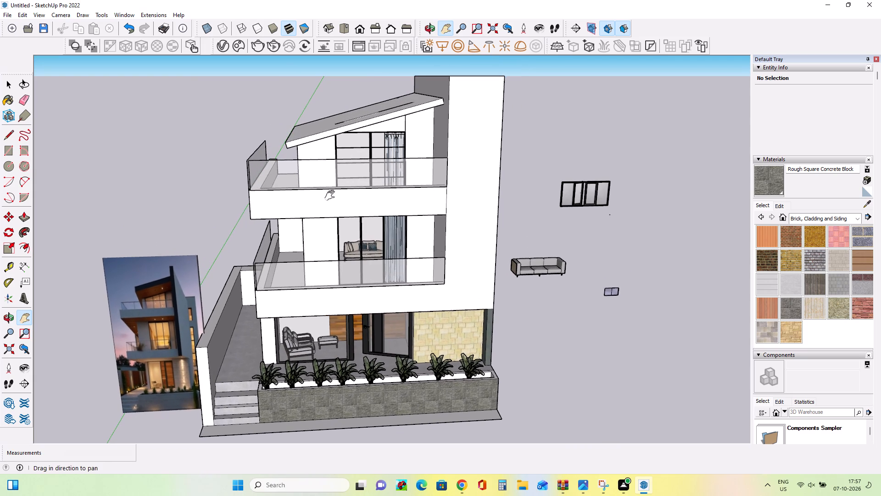
left_click_drag(332, 196, 319, 203)
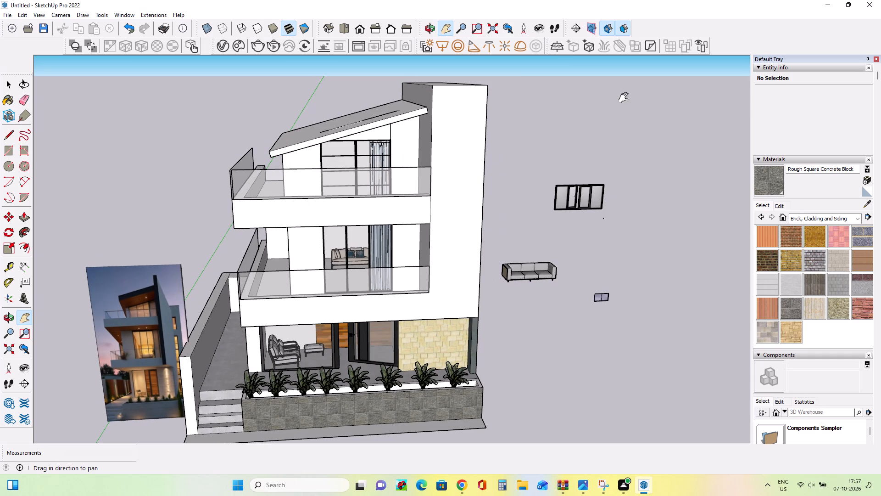
scroll(279, 250, "down", 3)
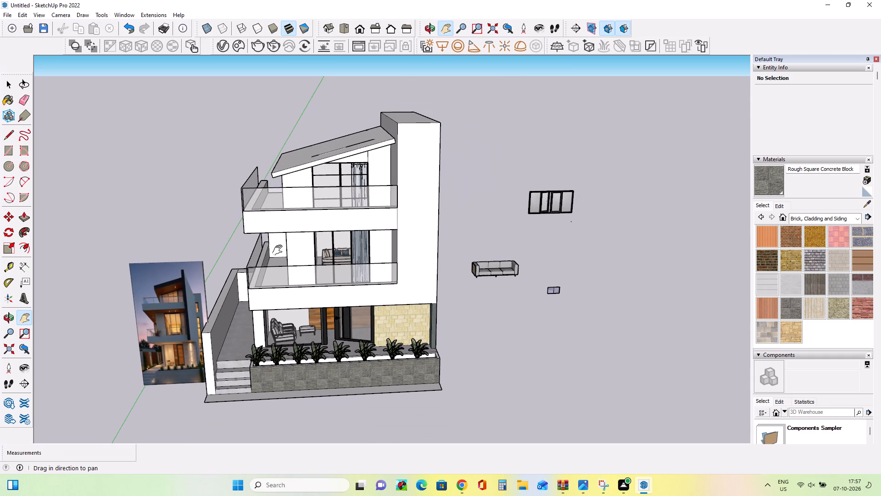
scroll(290, 280, "up", 2)
scroll(157, 410, "up", 4)
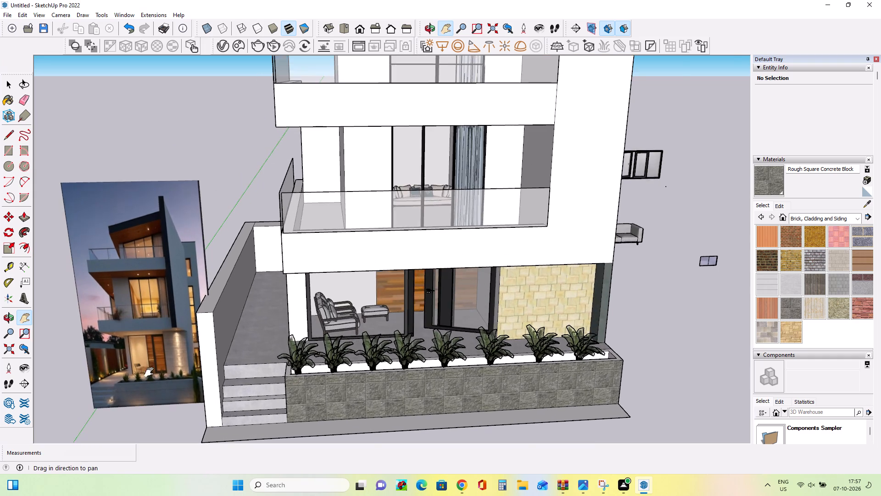
scroll(151, 369, "up", 8)
scroll(154, 346, "down", 3)
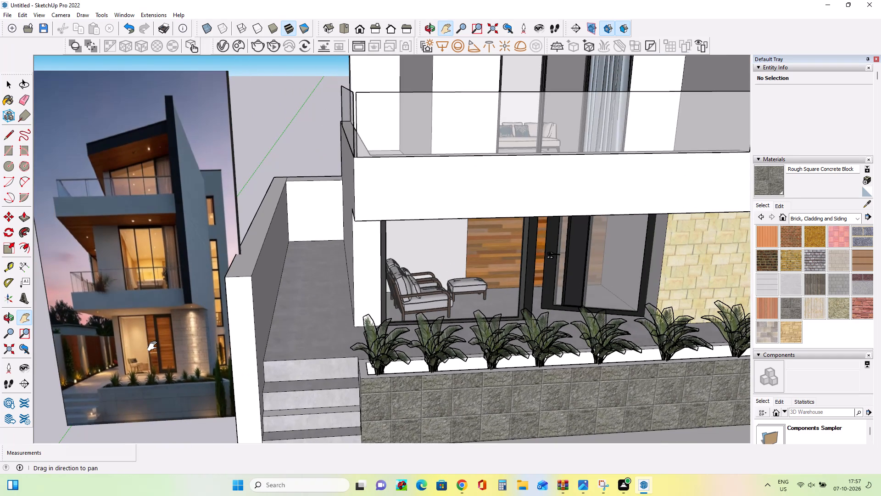
scroll(158, 346, "down", 3)
scroll(103, 363, "up", 11)
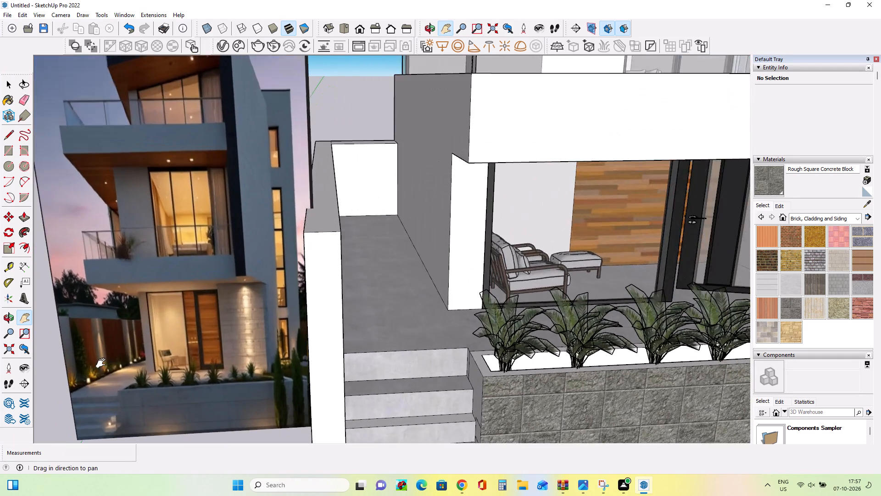
scroll(103, 363, "up", 12)
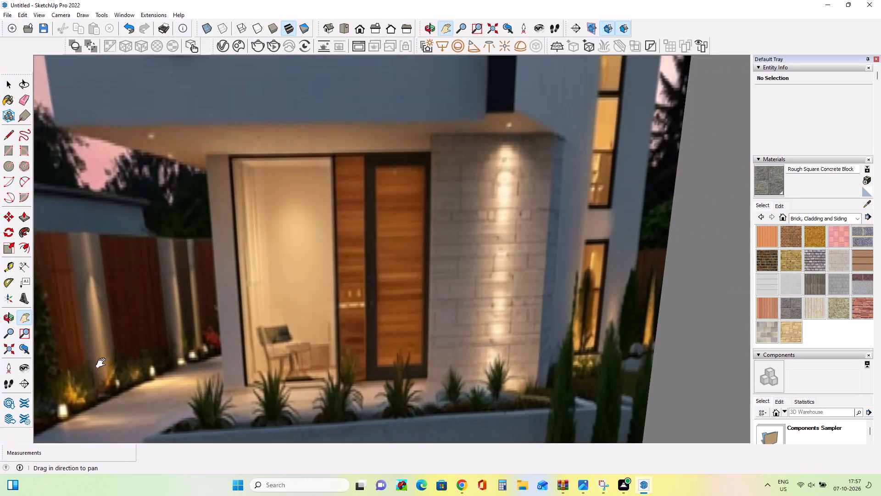
scroll(103, 363, "down", 15)
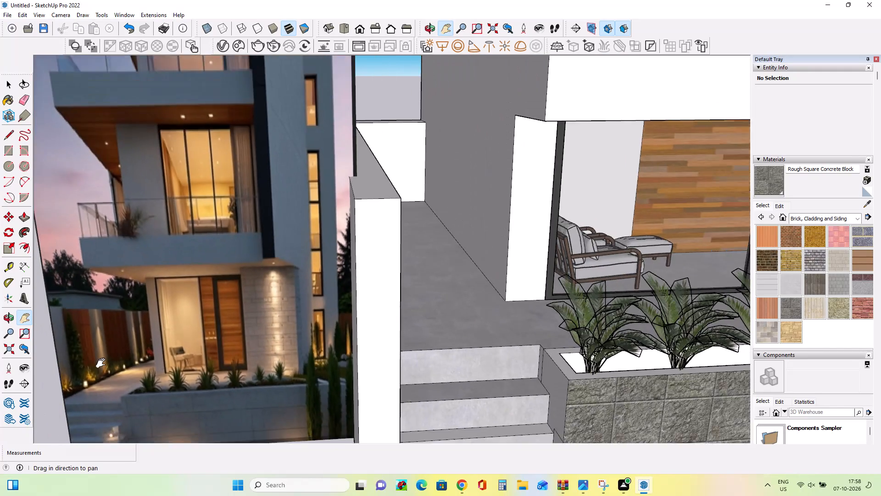
scroll(103, 363, "down", 10)
Draw two full-height rectangular panels on the side wall's inner face along the walkway, about 3' 10" and 5' wide.
middle_click_drag(309, 328, 116, 346)
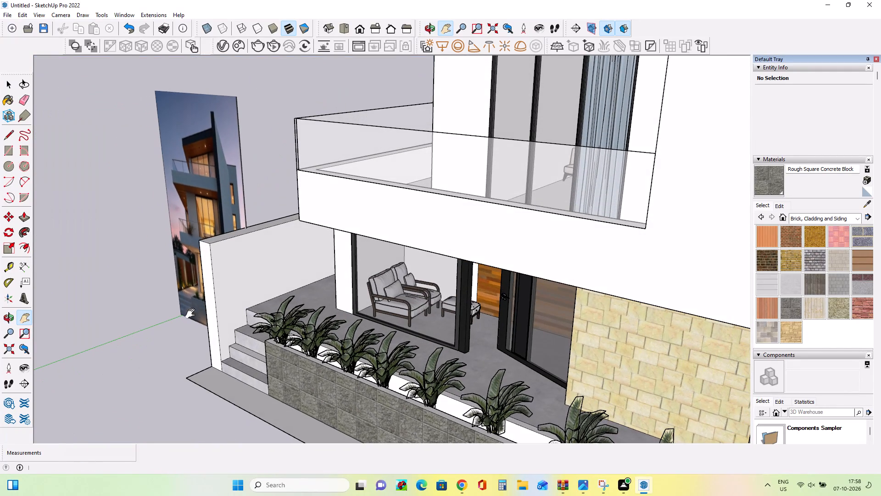
middle_click_drag(334, 280, 366, 288)
scroll(297, 282, "up", 8)
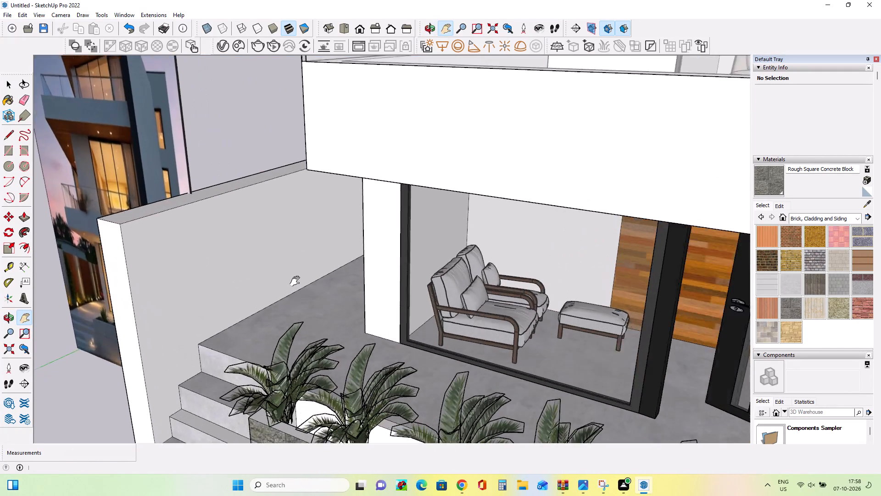
middle_click_drag(309, 282, 324, 259)
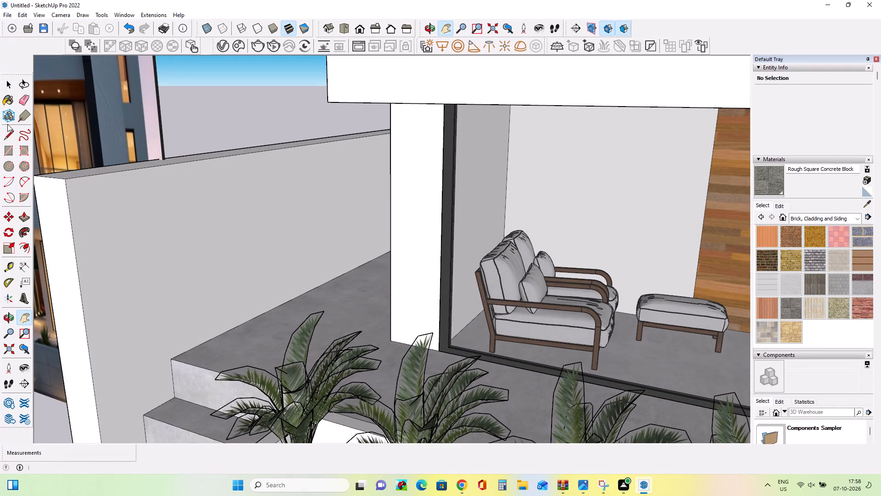
left_click(6, 140)
left_click(9, 151)
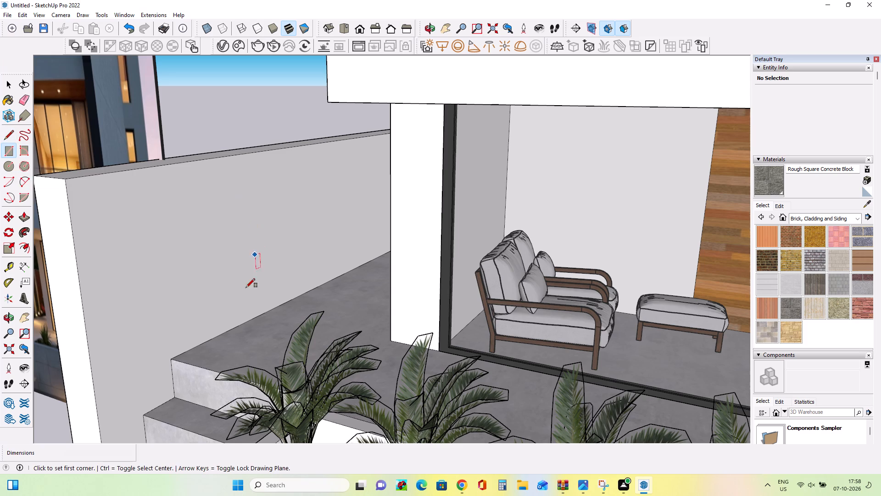
left_click(274, 306)
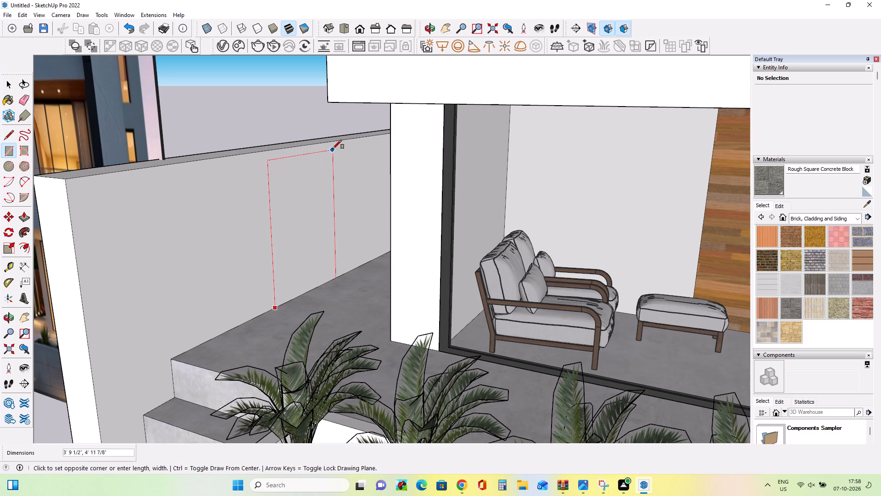
left_click(334, 143)
middle_click_drag(329, 243, 388, 258)
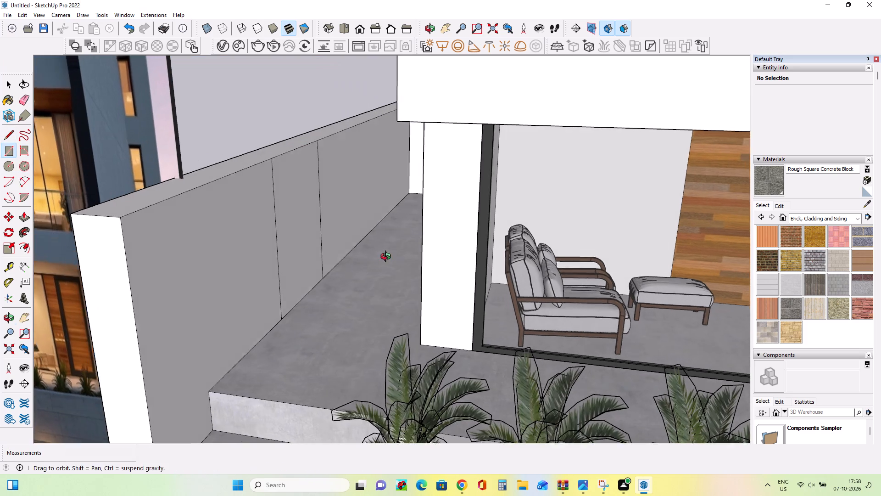
middle_click_drag(388, 258, 388, 257)
scroll(372, 238, "up", 4)
left_click(343, 255)
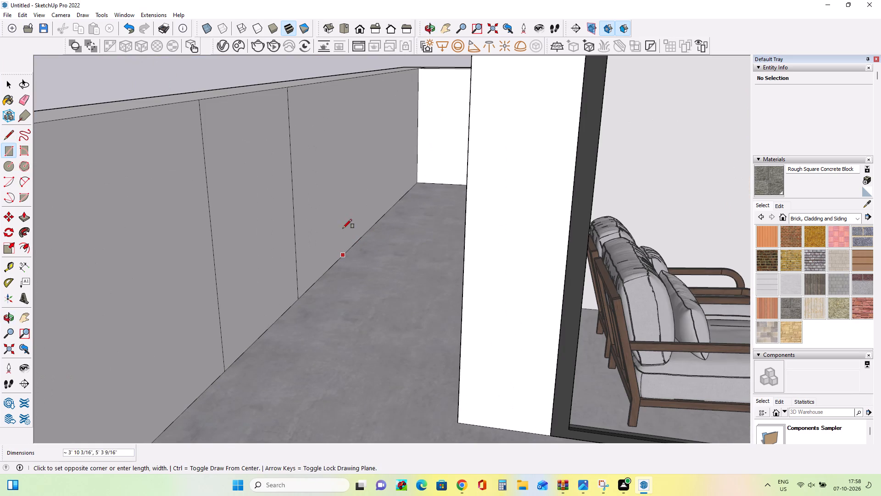
left_click(383, 75)
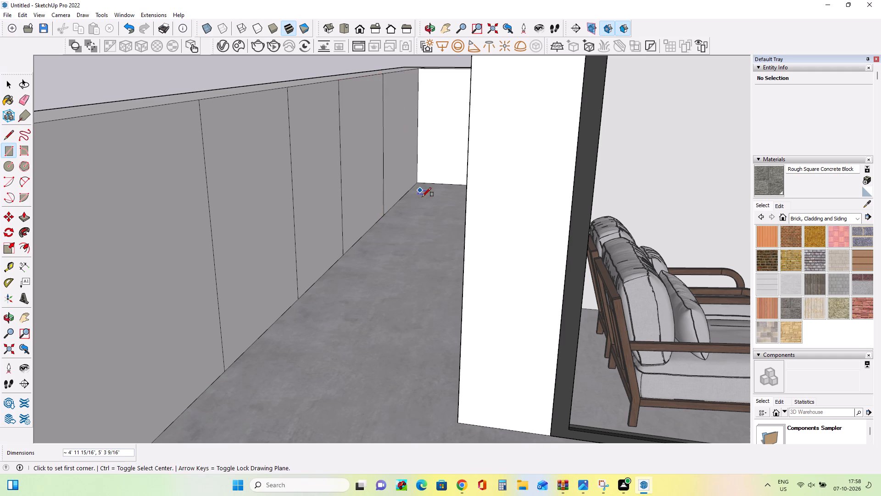
Paint the two side wall panels with the Wood Floor Dark material.
middle_click_drag(422, 197, 436, 207)
scroll(390, 214, "down", 5)
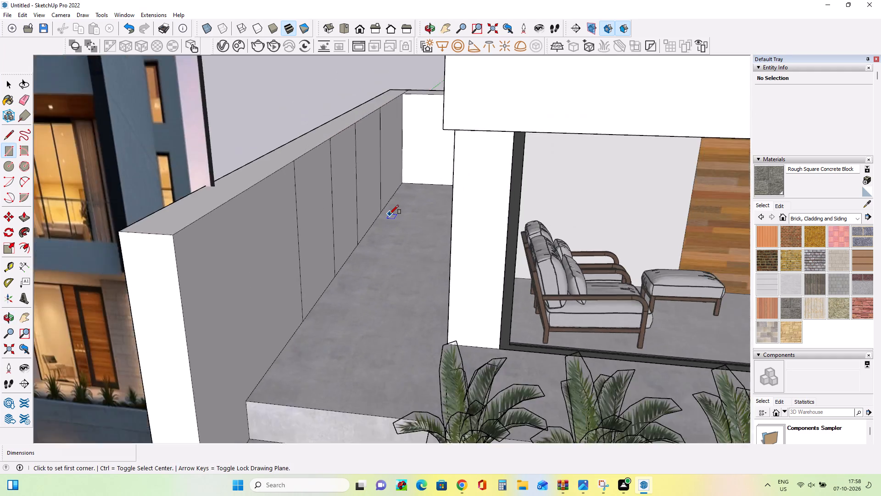
scroll(390, 214, "down", 7)
middle_click_drag(395, 234, 398, 246)
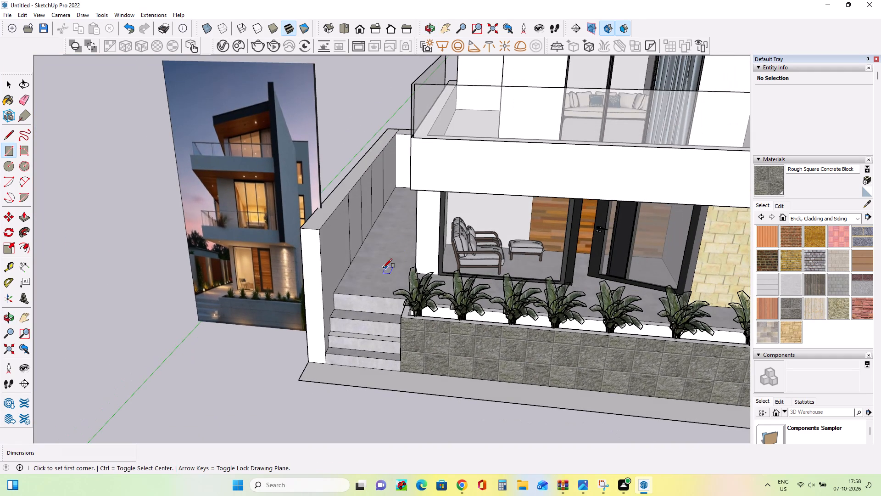
scroll(480, 249, "down", 1)
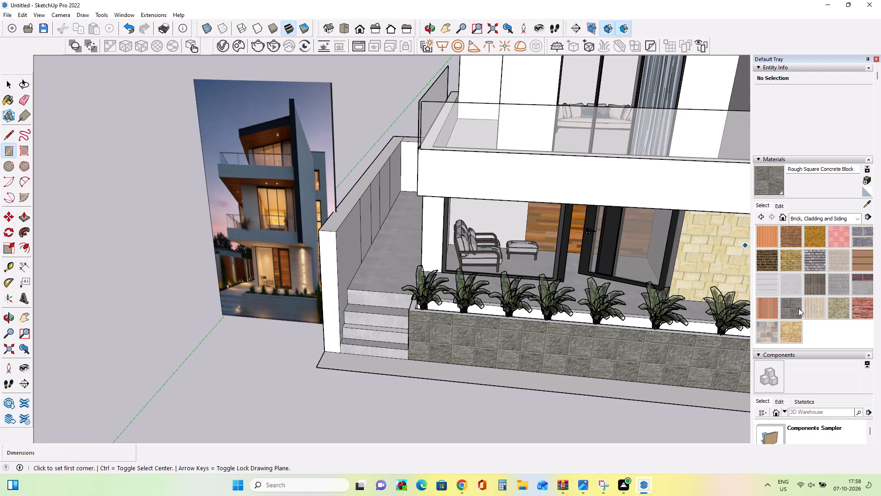
left_click(794, 218)
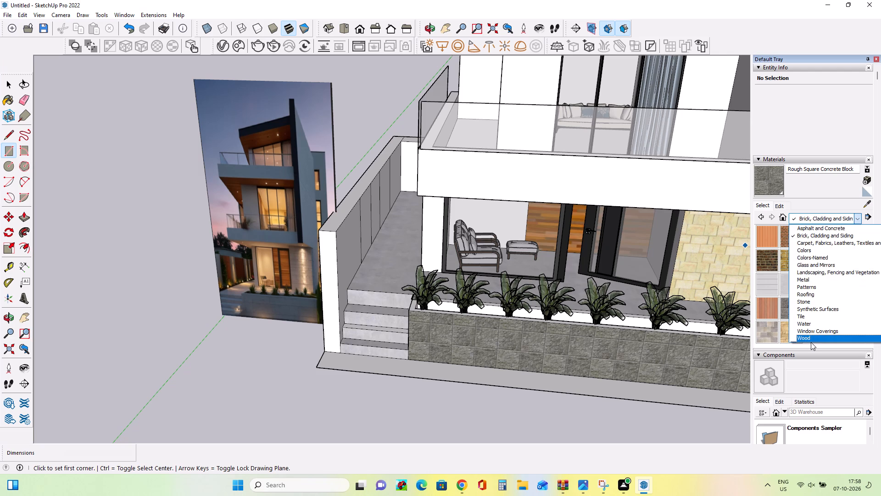
left_click(811, 342)
left_click(870, 242)
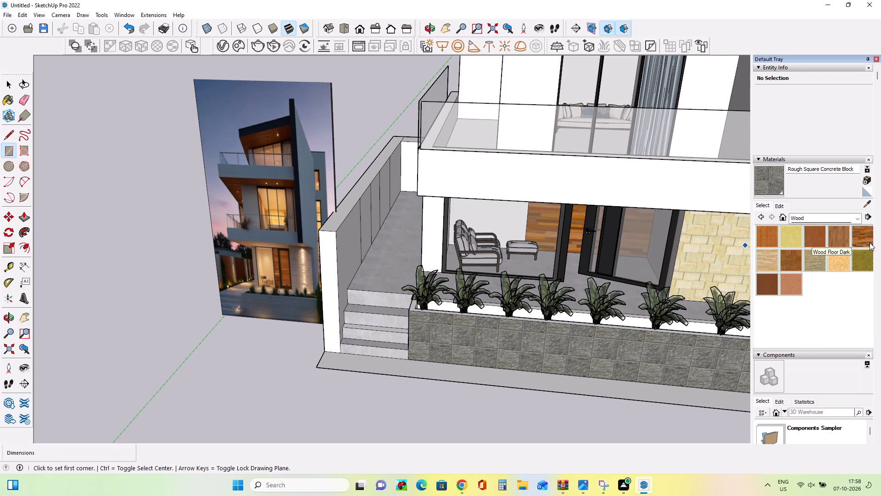
left_click(867, 237)
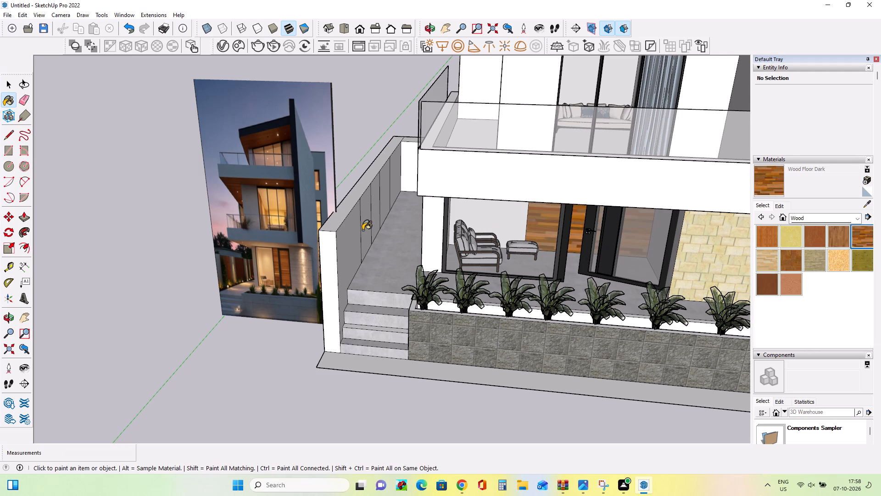
left_click(364, 229)
left_click(385, 197)
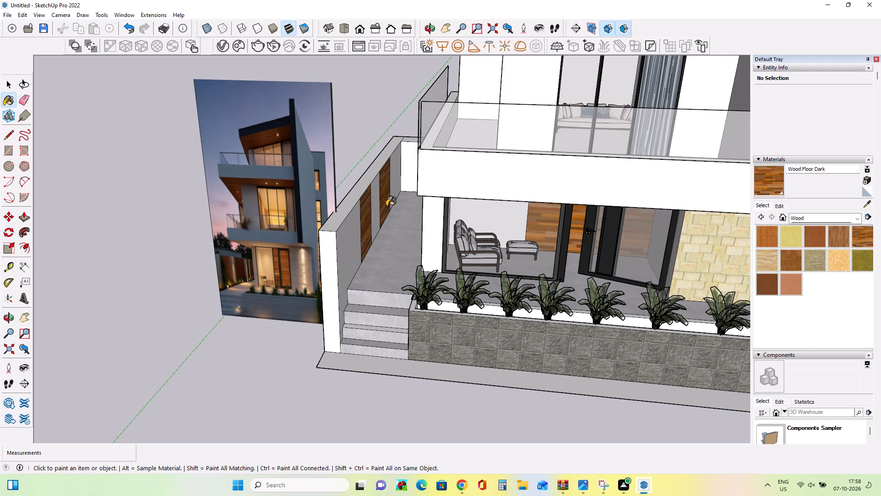
Draw a rectangular strip about 10" wide on the walkway floor along the side wall, from the top step to the rear wall.
scroll(274, 299, "up", 13)
middle_click_drag(274, 299, 274, 303)
scroll(274, 303, "down", 14)
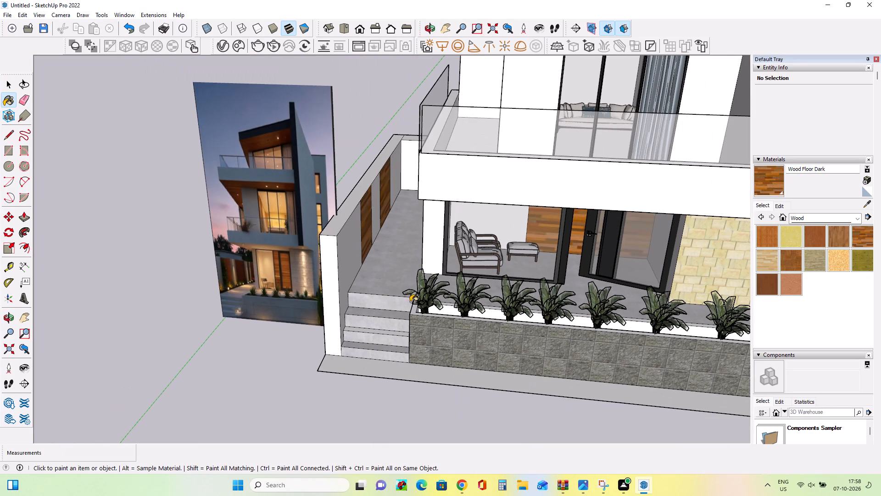
middle_click_drag(410, 302, 397, 304)
scroll(389, 294, "up", 8)
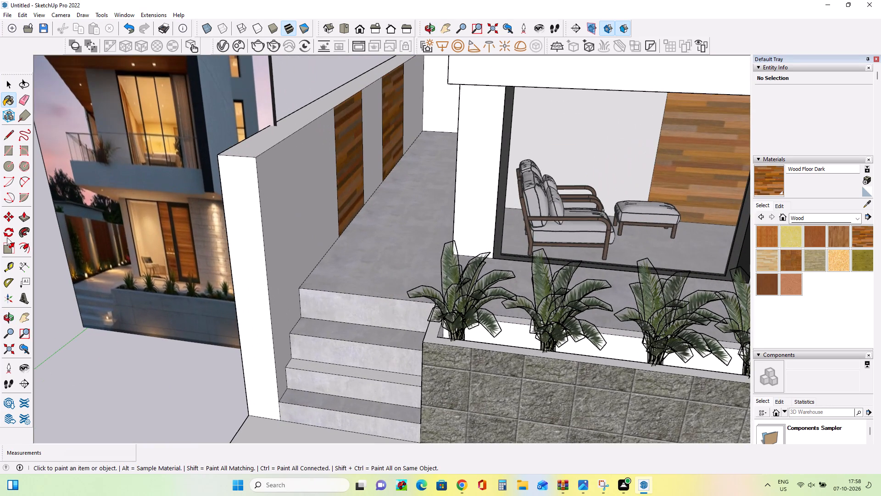
left_click(11, 152)
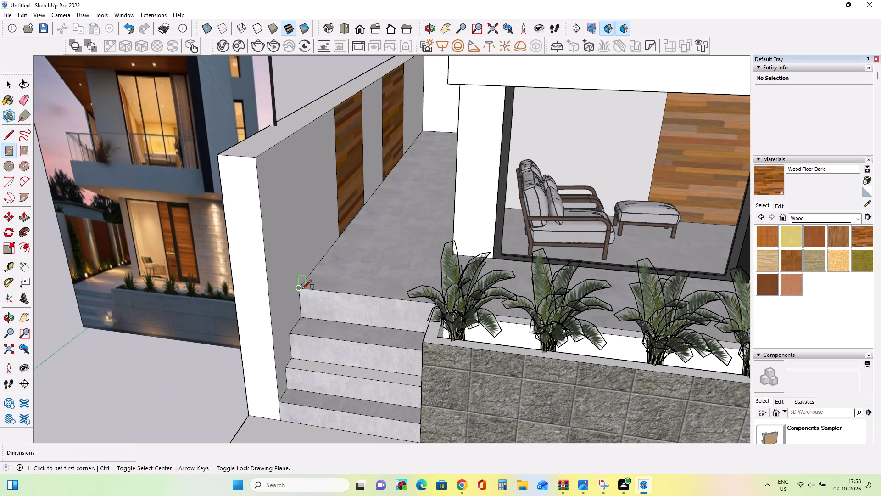
left_click(302, 289)
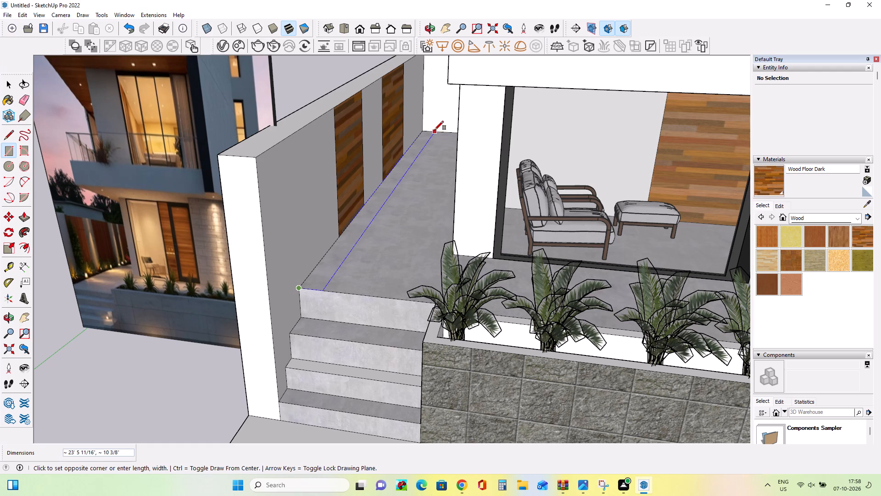
left_click(432, 130)
Push the floor strip beside the side wall down about 3 7/8" to form a recessed planting channel.
middle_click_drag(336, 243, 370, 259)
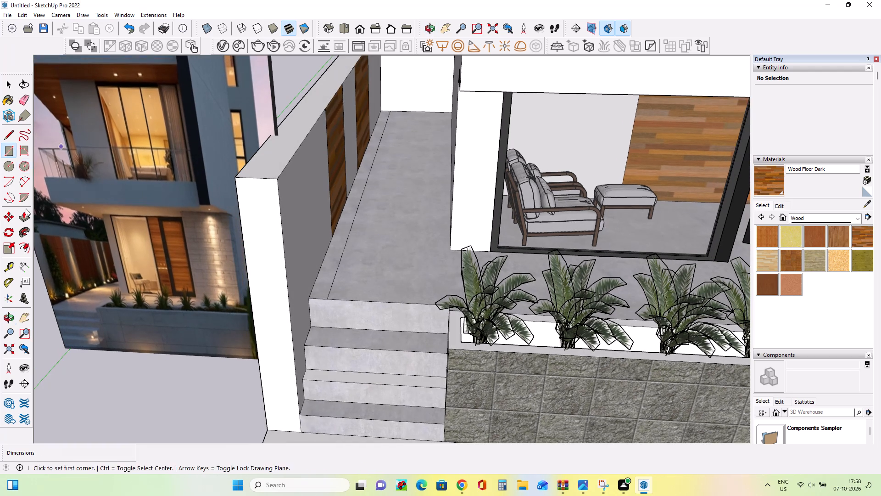
left_click(25, 220)
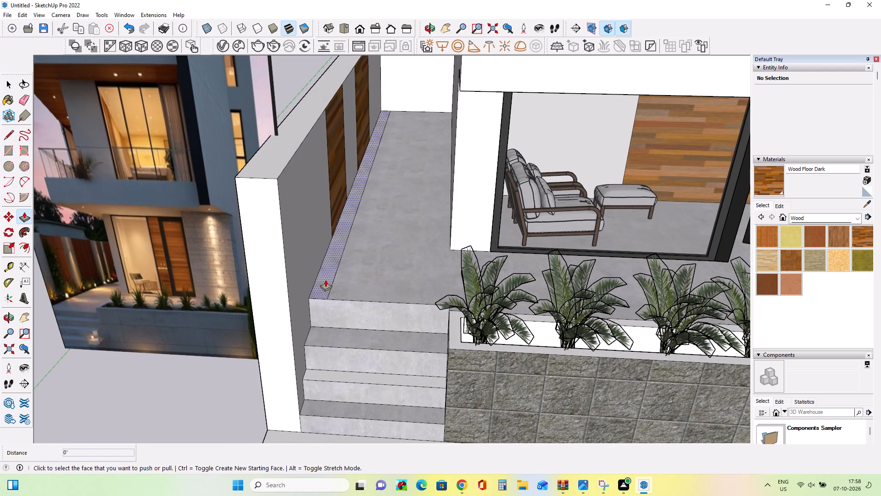
left_click(325, 280)
left_click(324, 287)
Draw a 3 7/8" by about 1 15/16" rectangle on the planting channel's inner side face, at the top-step end.
middle_click_drag(344, 311, 366, 262)
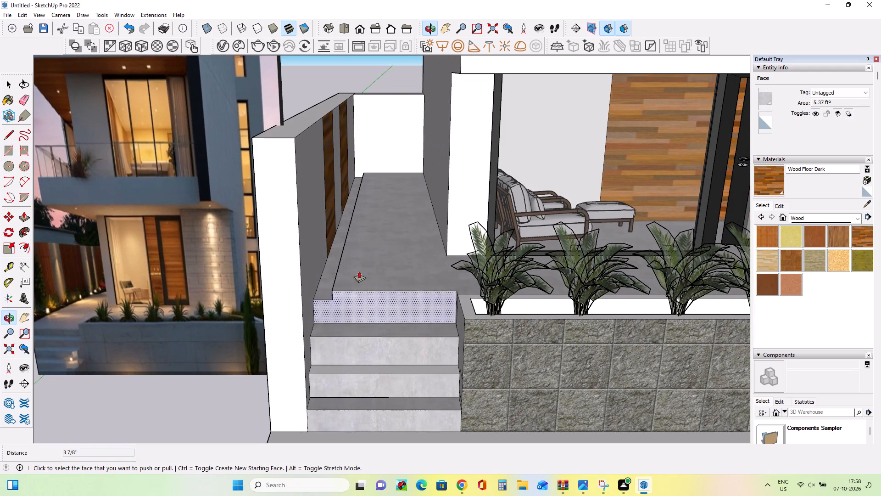
scroll(151, 330, "down", 3)
scroll(75, 349, "up", 3)
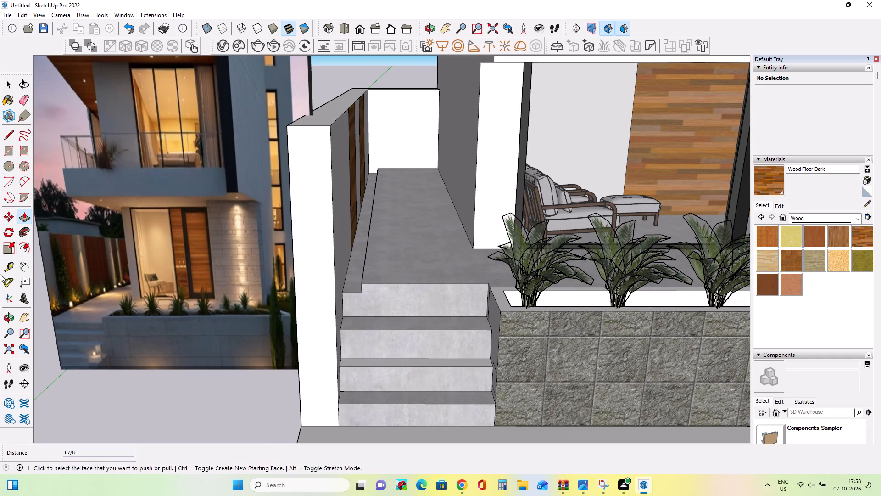
left_click(9, 148)
middle_click_drag(379, 292, 475, 344)
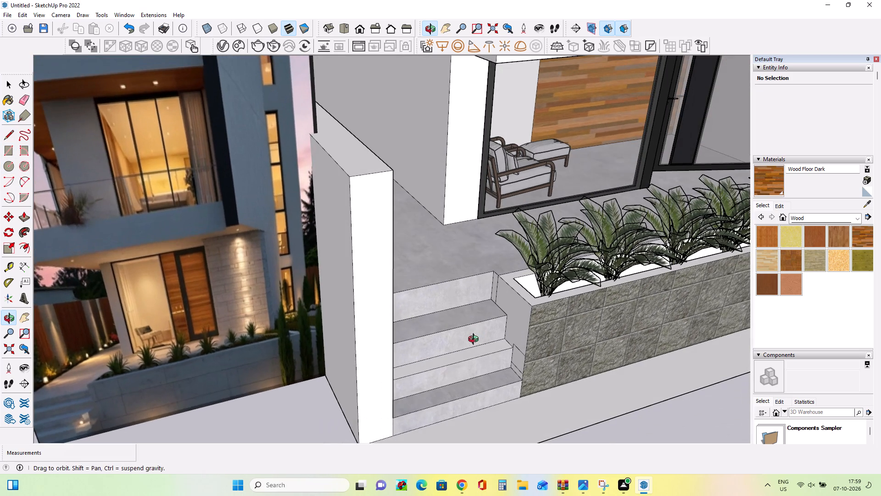
scroll(397, 286, "up", 8)
middle_click_drag(417, 300, 377, 314)
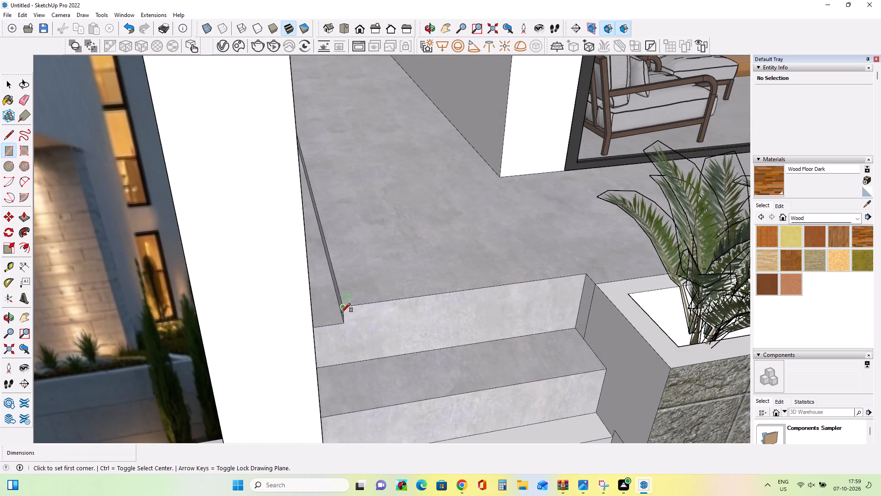
scroll(341, 312, "up", 8)
middle_click_drag(345, 328, 360, 333)
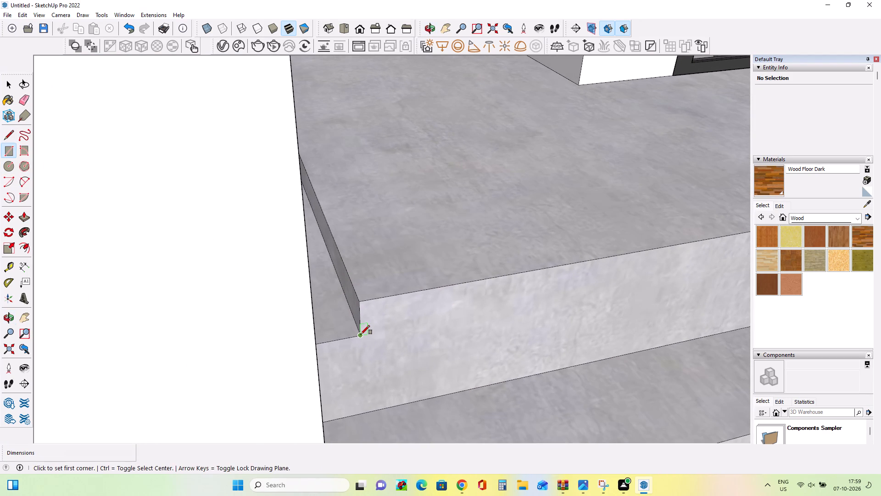
left_click(361, 336)
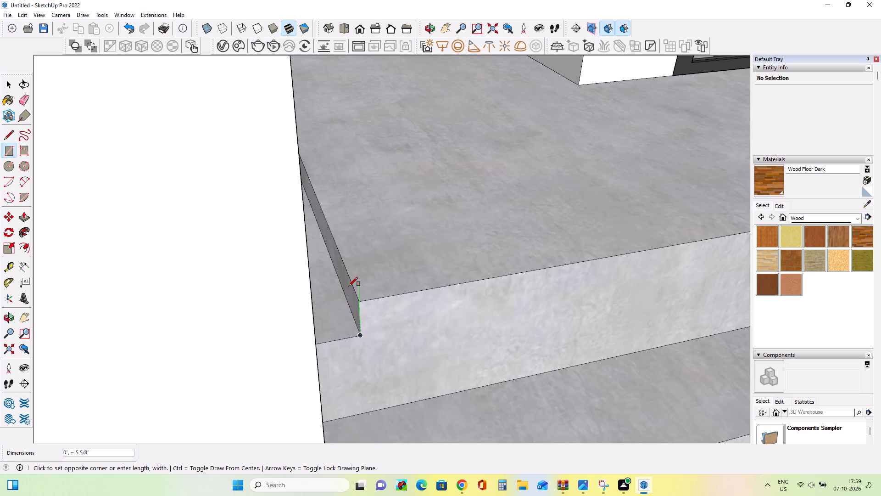
scroll(350, 287, "up", 4)
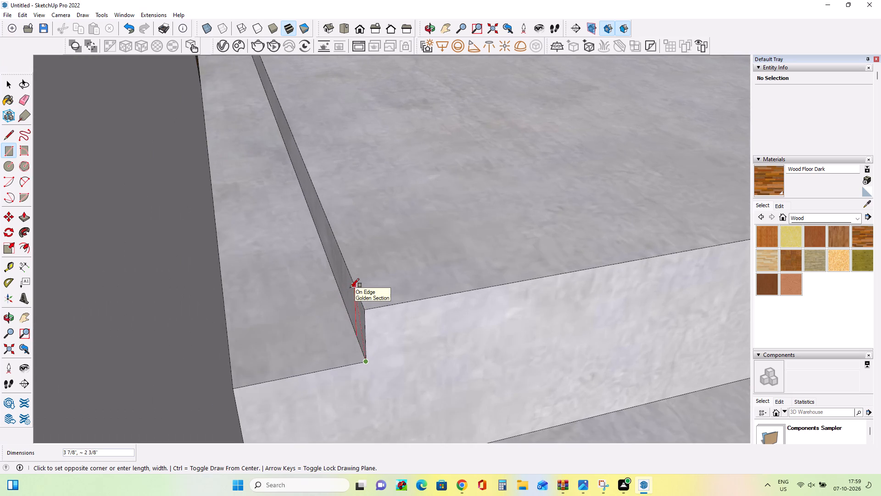
scroll(350, 287, "up", 3)
left_click(357, 292)
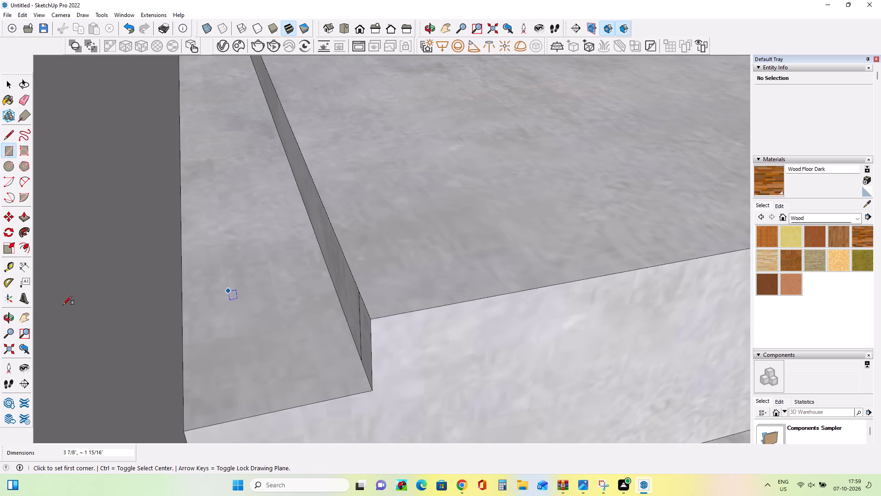
Push/pull the small rectangle about 7 11/16" across to the side wall, closing the channel's open end.
left_click(28, 215)
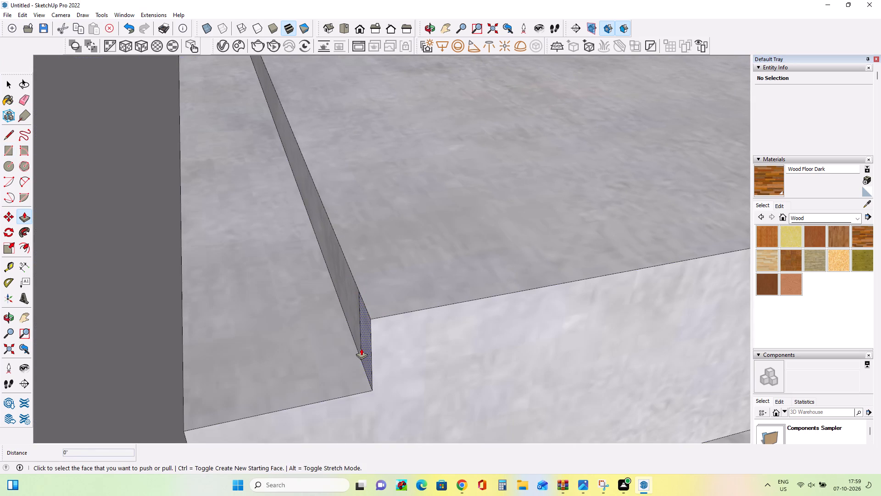
left_click(361, 348)
left_click(165, 361)
Paint the recessed planting channel's floor with Grass Dark Green from the Landscaping, Fencing and Vegetation materials.
middle_click_drag(420, 305, 326, 315)
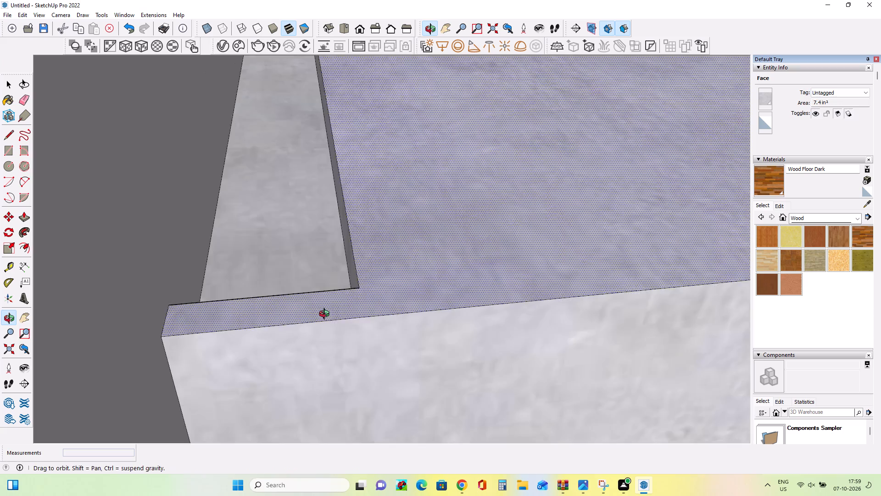
middle_click_drag(326, 315, 290, 319)
scroll(290, 319, "down", 20)
scroll(290, 319, "down", 1)
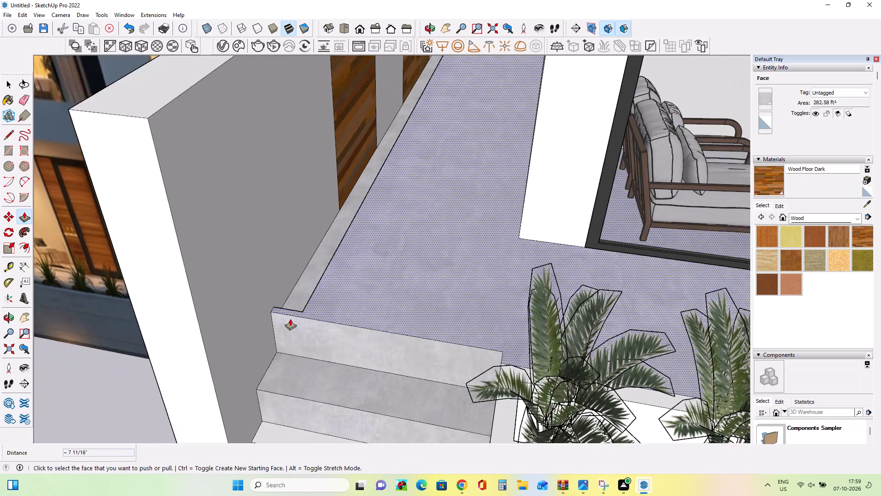
scroll(290, 319, "down", 3)
middle_click_drag(290, 319, 348, 290)
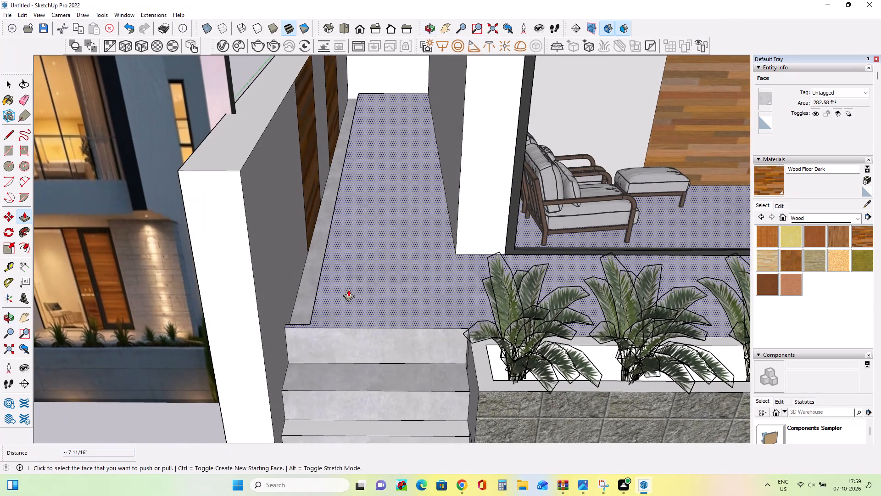
middle_click_drag(349, 289, 387, 291)
scroll(388, 291, "down", 7)
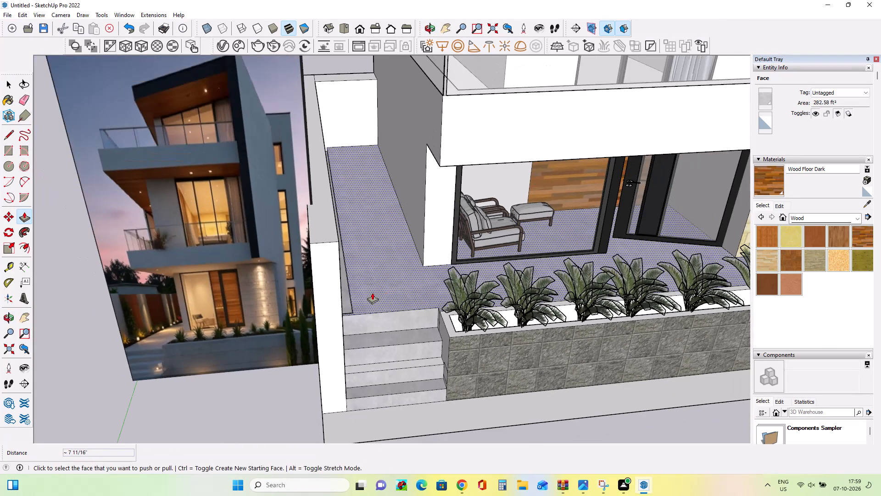
scroll(372, 294, "up", 4)
middle_click_drag(372, 294, 341, 271)
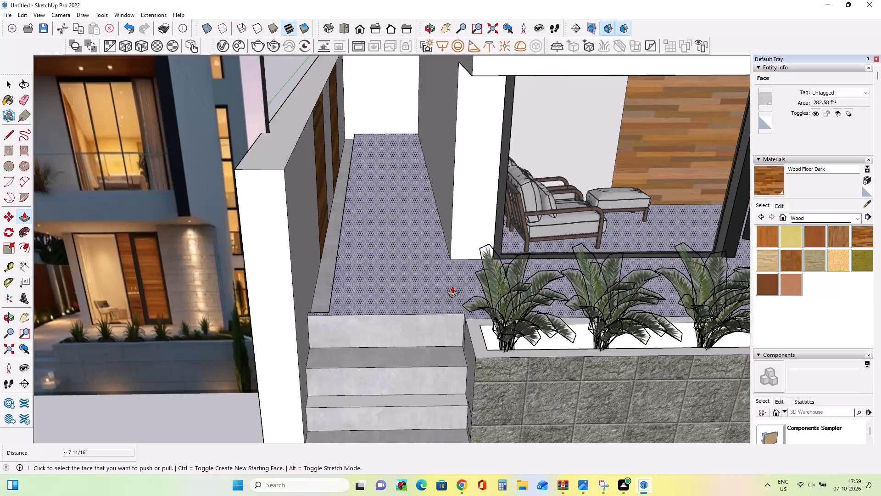
middle_click_drag(433, 259, 416, 281)
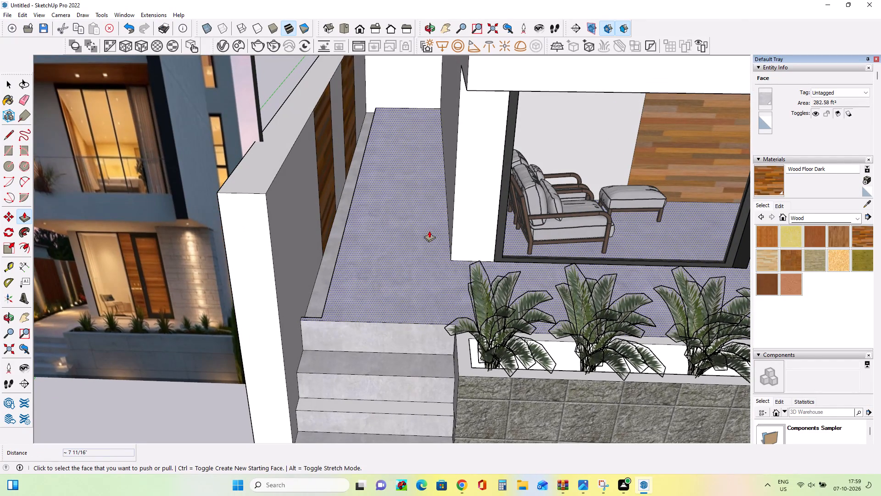
scroll(391, 208, "down", 1)
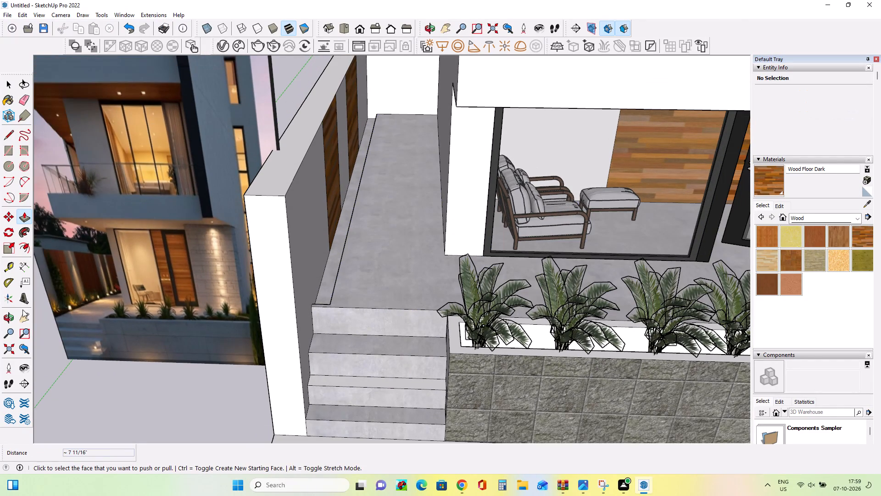
left_click(6, 11)
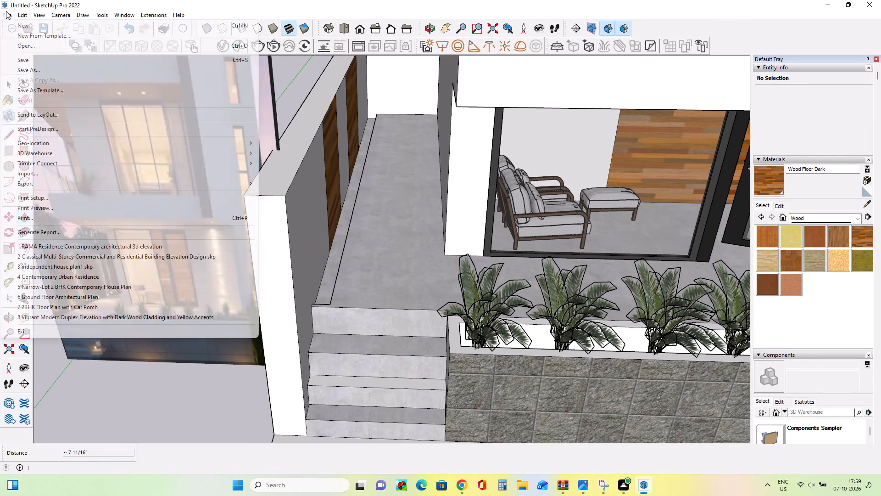
left_click(849, 220)
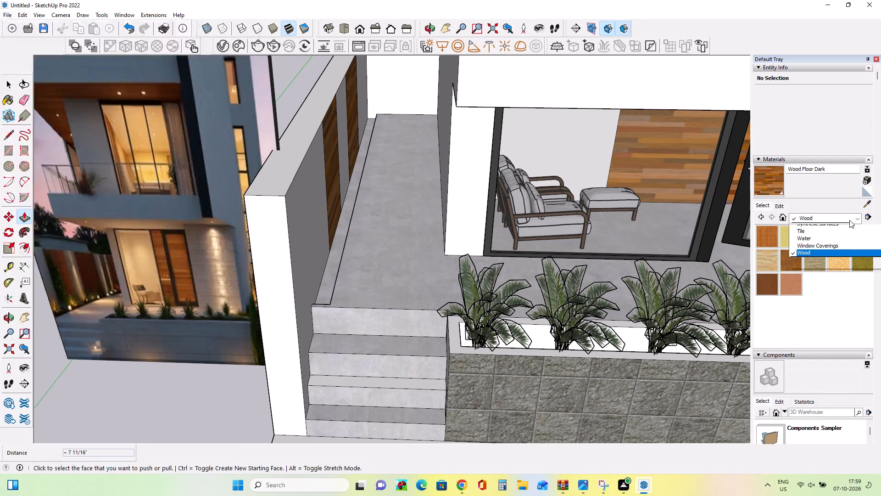
left_click(814, 275)
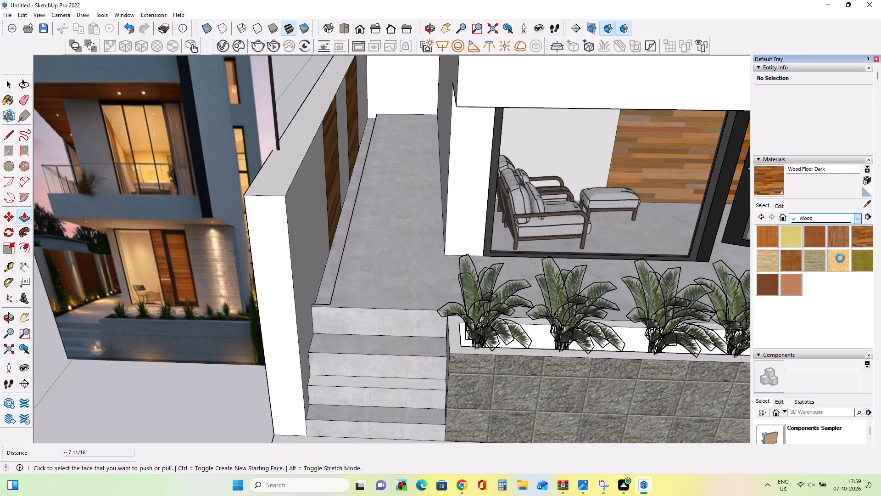
left_click(831, 277)
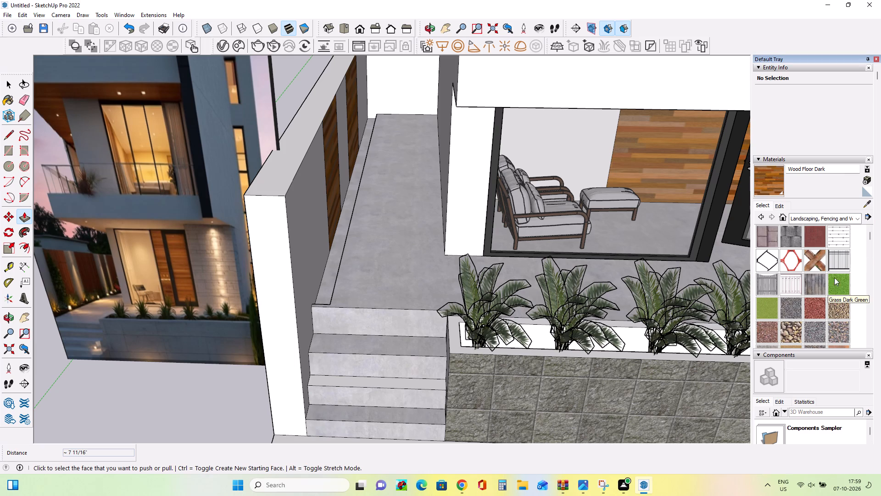
left_click(326, 283)
Examine the whole house front and the grass strip alongside the reference photo.
middle_click_drag(329, 275, 329, 265)
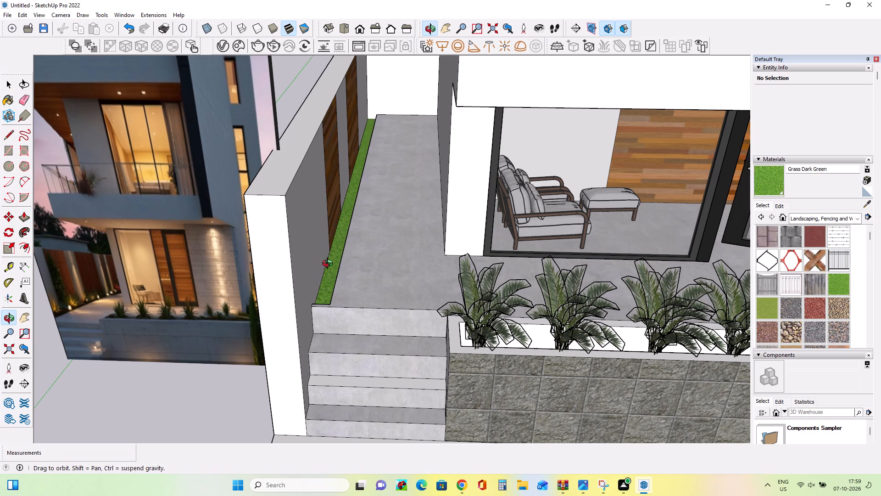
middle_click_drag(329, 265, 335, 272)
scroll(335, 271, "down", 10)
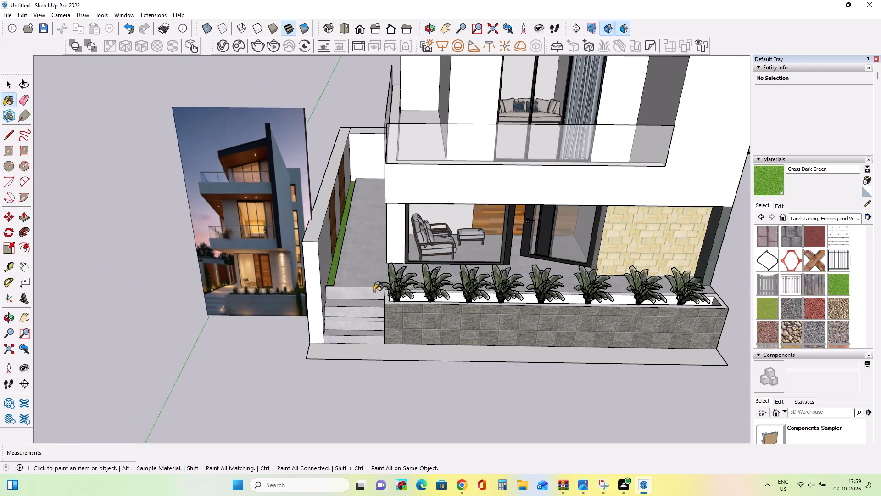
middle_click_drag(412, 306, 377, 284)
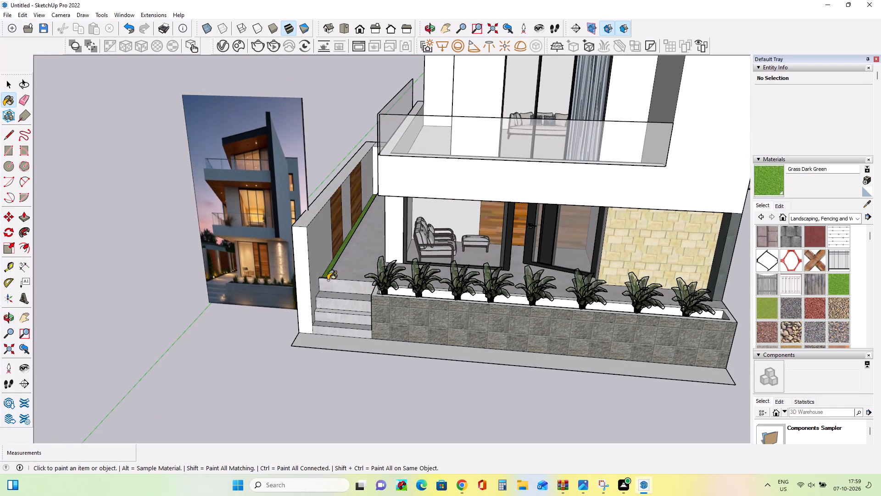
left_click(28, 319)
left_click_drag(294, 224, 144, 308)
scroll(350, 255, "down", 6)
middle_click_drag(441, 291, 455, 284)
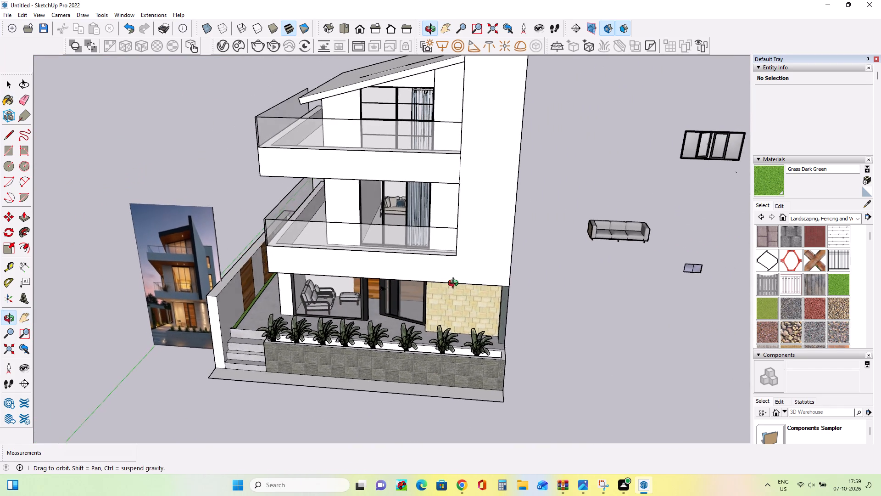
middle_click_drag(455, 284, 457, 263)
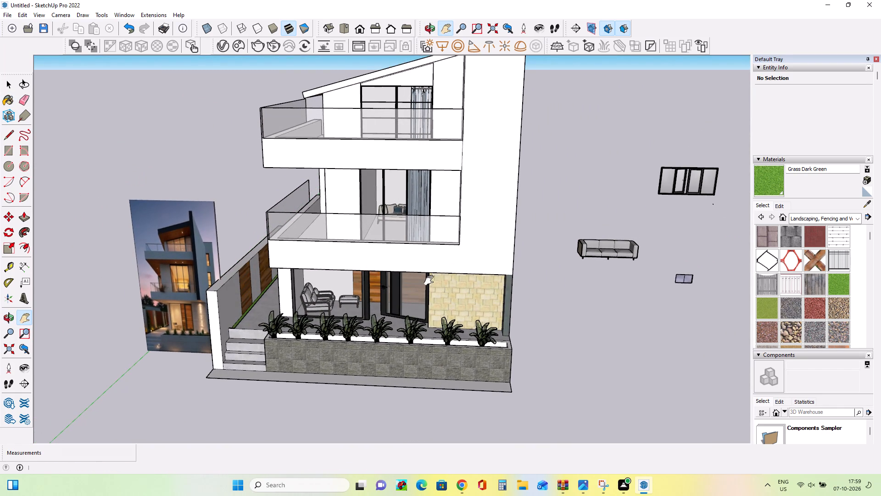
left_click_drag(426, 281, 413, 306)
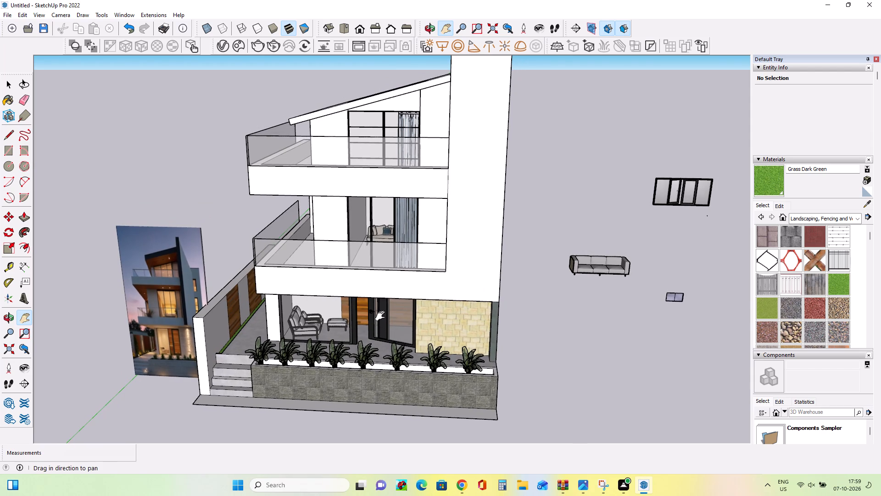
left_click_drag(380, 305, 379, 327)
middle_click_drag(429, 334, 434, 313)
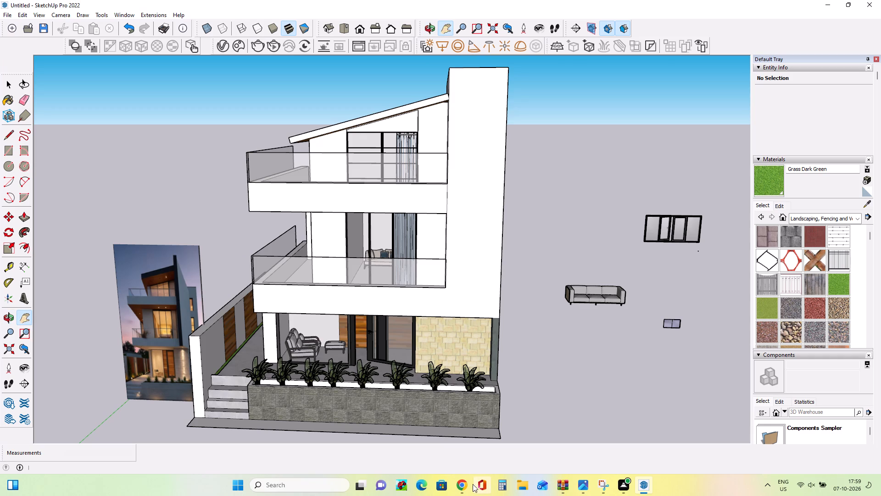
Switch to Chrome and download the 2.9 MB potted Plant model from the 3D Warehouse plants results.
left_click(458, 486)
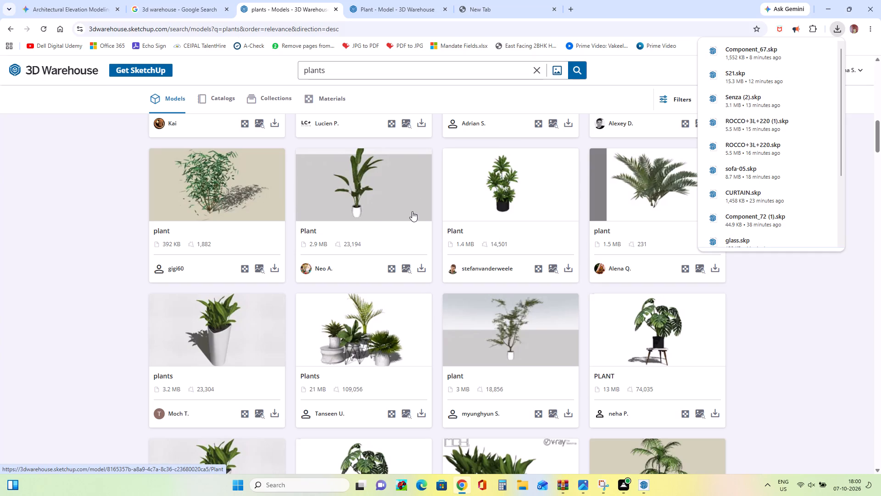
left_click(422, 269)
left_click(452, 289)
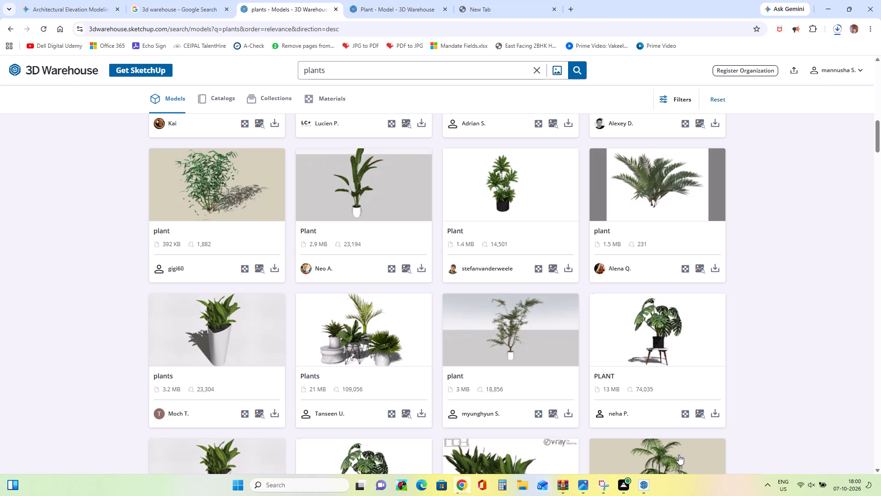
Switch to SketchUp, import the cay+chuoi potted plant file, and place it at the top-floor balcony.
left_click(642, 489)
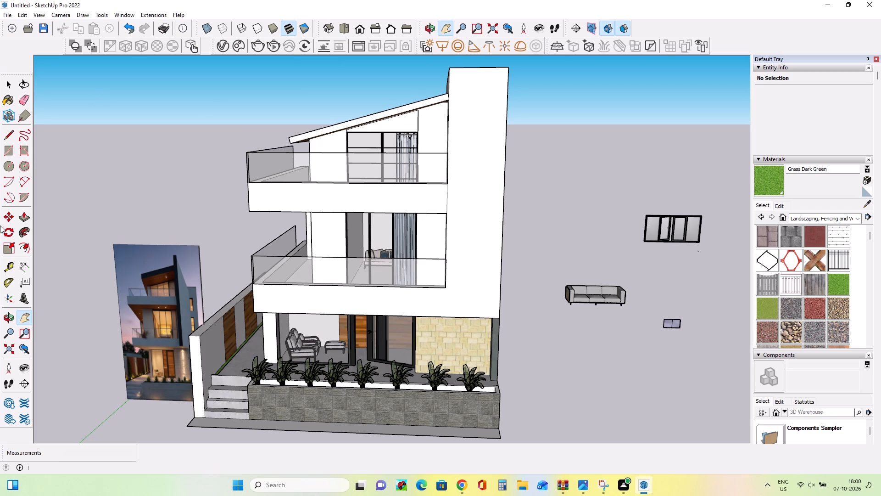
left_click(4, 11)
left_click(45, 177)
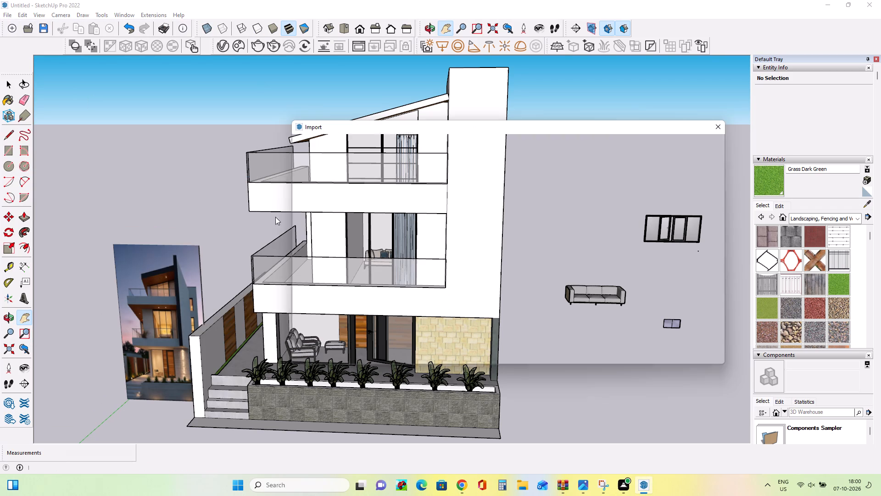
left_click(412, 209)
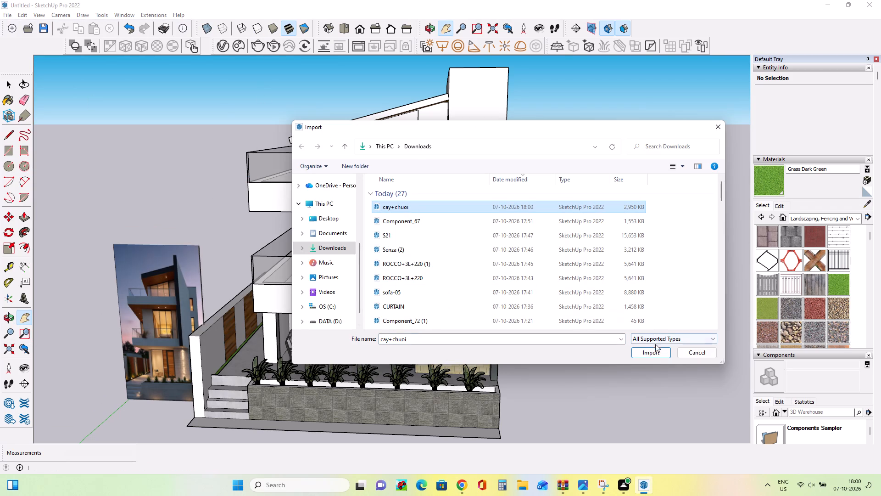
left_click(658, 352)
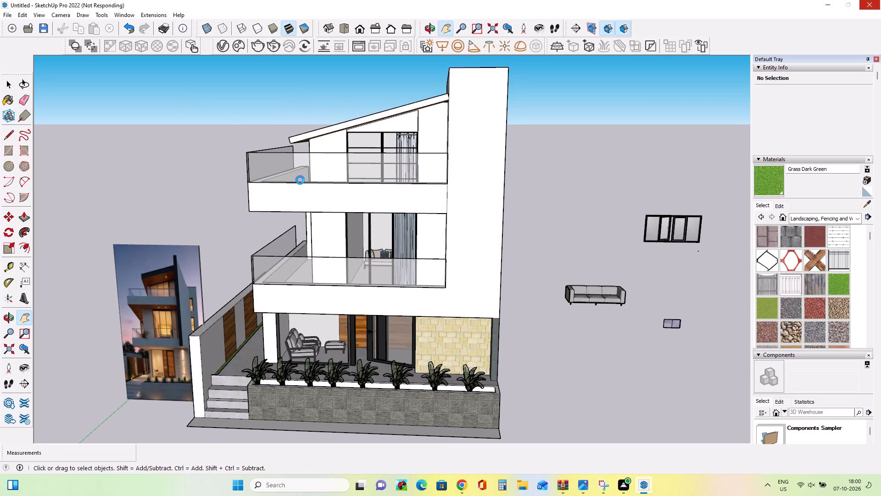
left_click(500, 274)
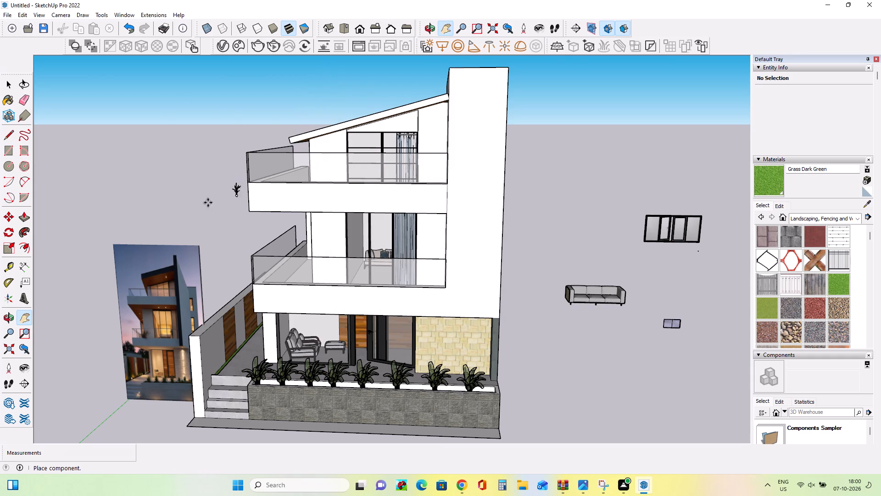
left_click(276, 192)
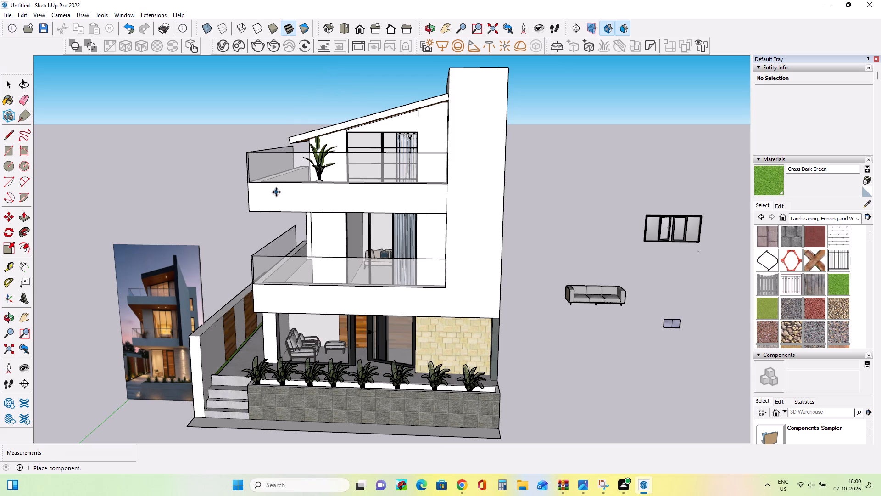
Move the potted plant down to the middle balcony's front corner beside the side glass railing.
middle_click_drag(344, 205, 372, 207)
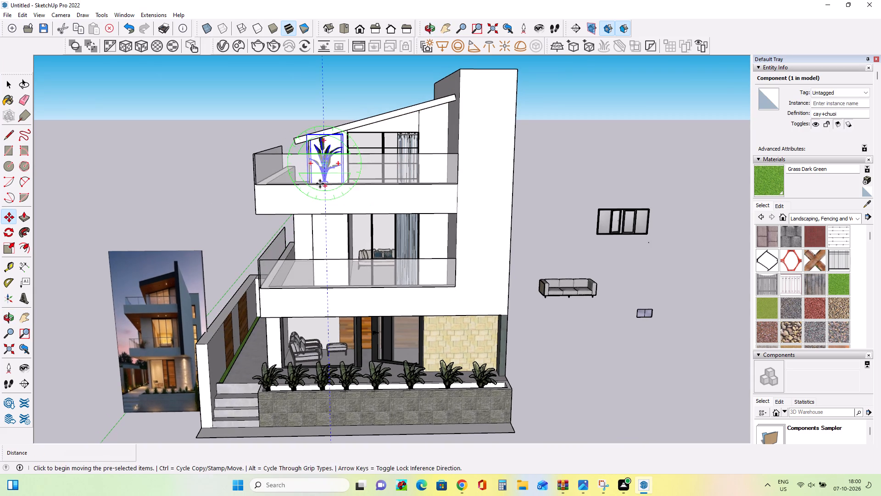
left_click(312, 184)
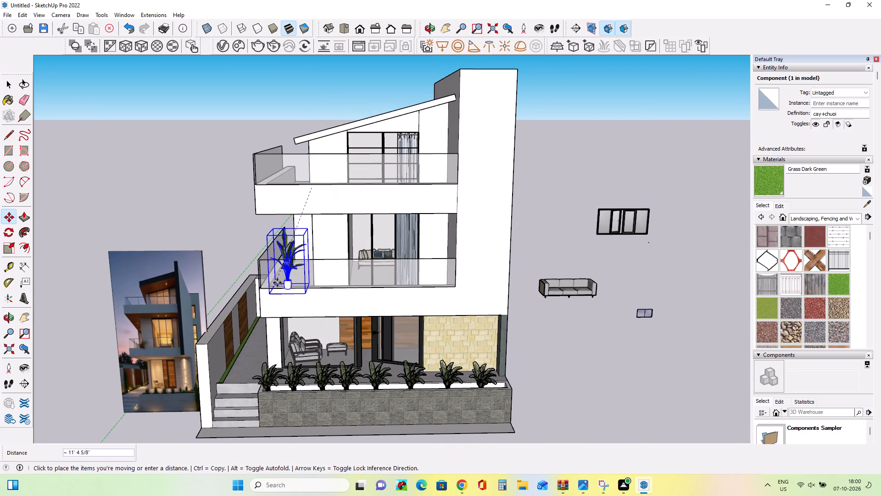
left_click(279, 281)
scroll(306, 303, "up", 9)
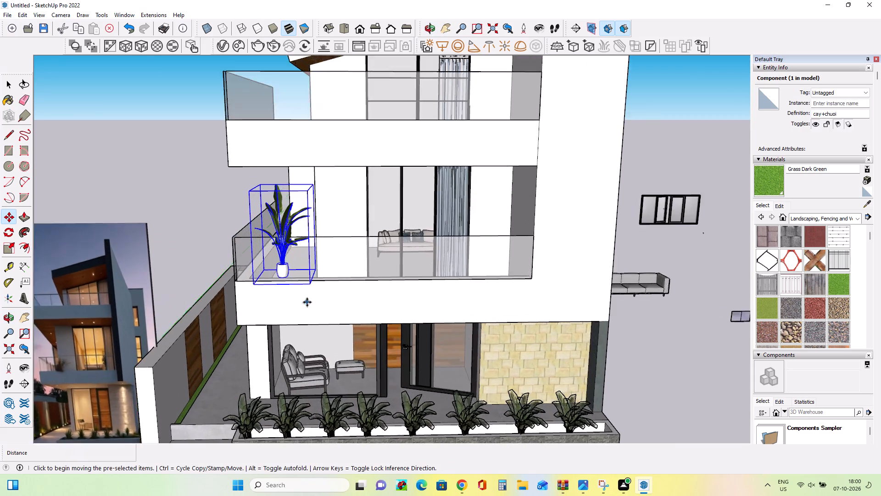
middle_click_drag(310, 302, 356, 351)
left_click(295, 344)
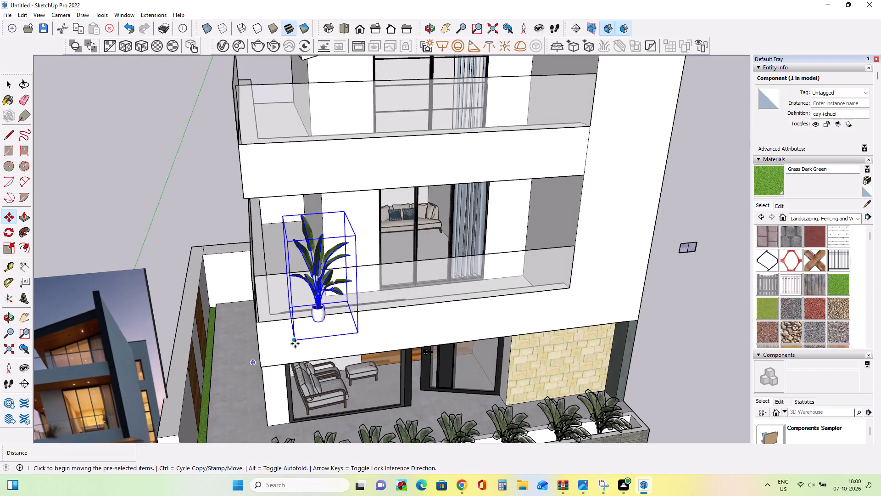
left_click(267, 327)
Lower the potted plant about 1' 5 9/16" onto the middle balcony's floor.
middle_click_drag(364, 326, 342, 275)
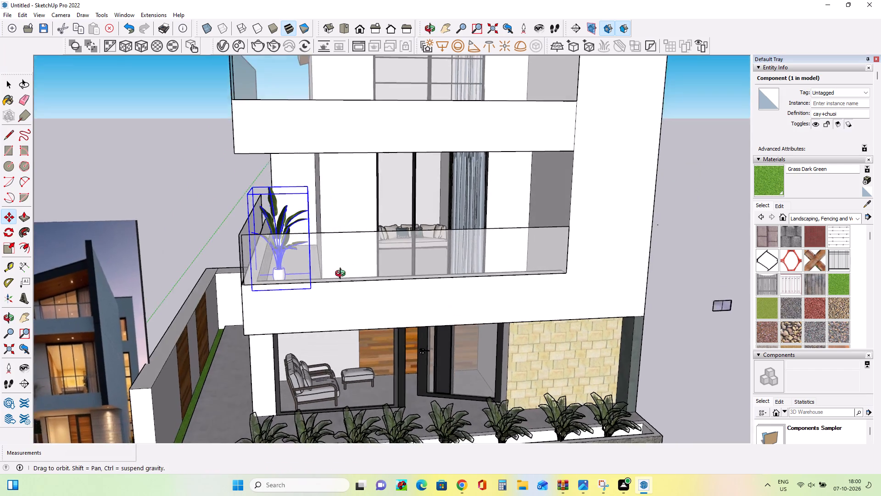
middle_click_drag(342, 275, 338, 255)
left_click(308, 276)
left_click(309, 298)
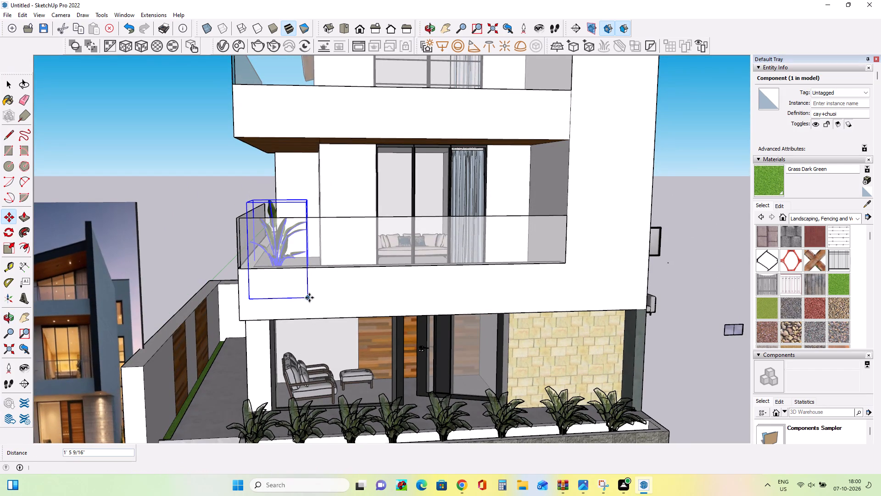
scroll(421, 276, "down", 6)
middle_click_drag(423, 276, 428, 283)
left_click(11, 84)
left_click(147, 134)
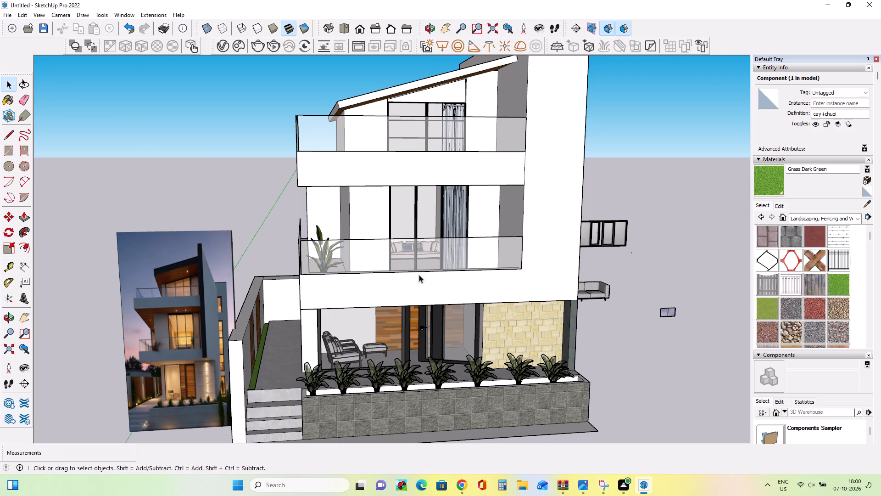
Examine the balcony plant, front planter and side walkway against the planting shown in the reference photo.
middle_click_drag(419, 275, 406, 253)
scroll(407, 337, "up", 3)
middle_click(407, 337)
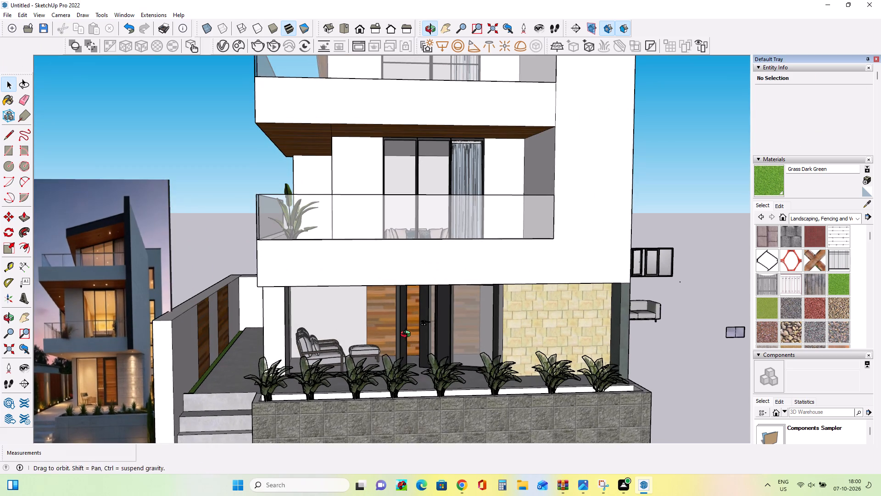
scroll(115, 402, "down", 4)
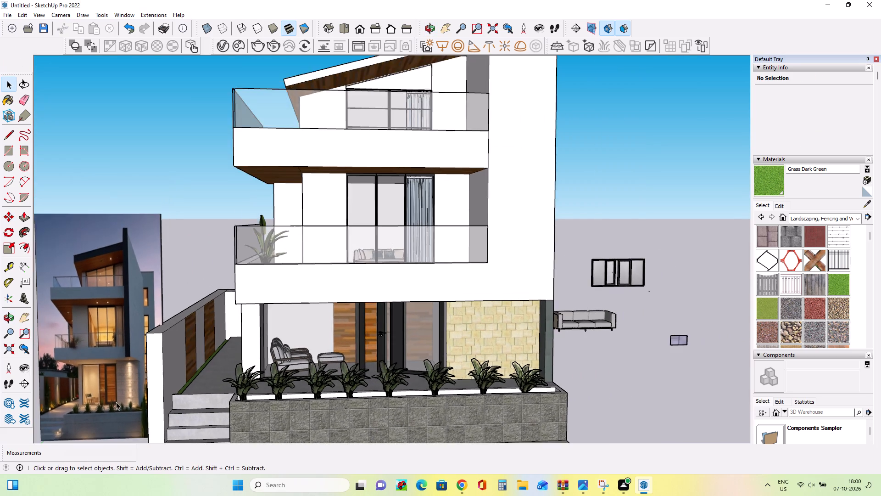
scroll(116, 402, "down", 4)
scroll(53, 417, "up", 20)
scroll(53, 417, "up", 1)
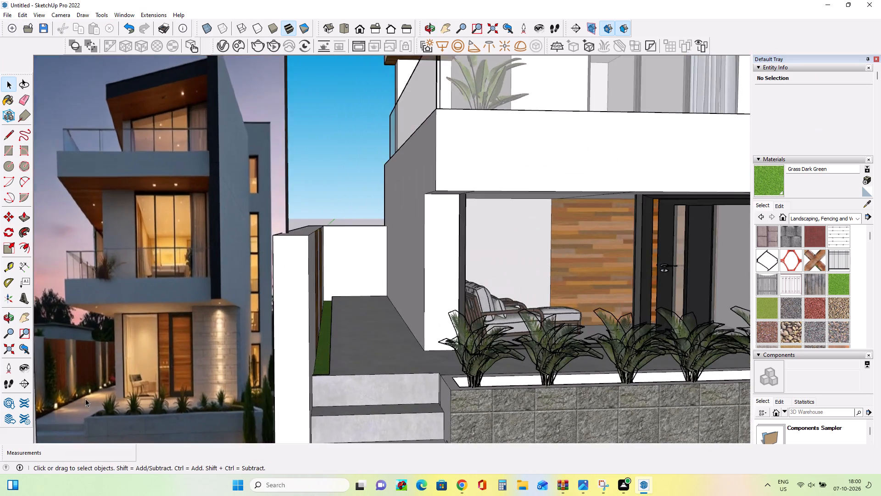
scroll(85, 399, "up", 4)
scroll(116, 394, "down", 4)
scroll(69, 398, "up", 4)
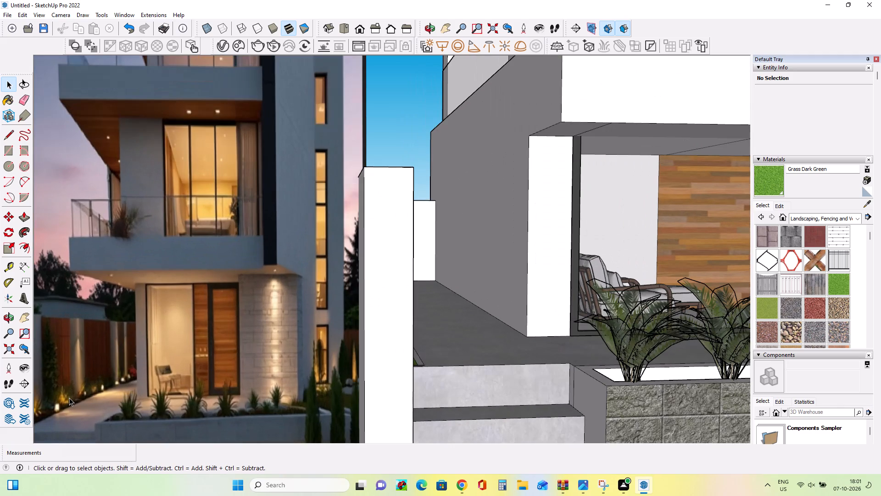
scroll(69, 398, "down", 7)
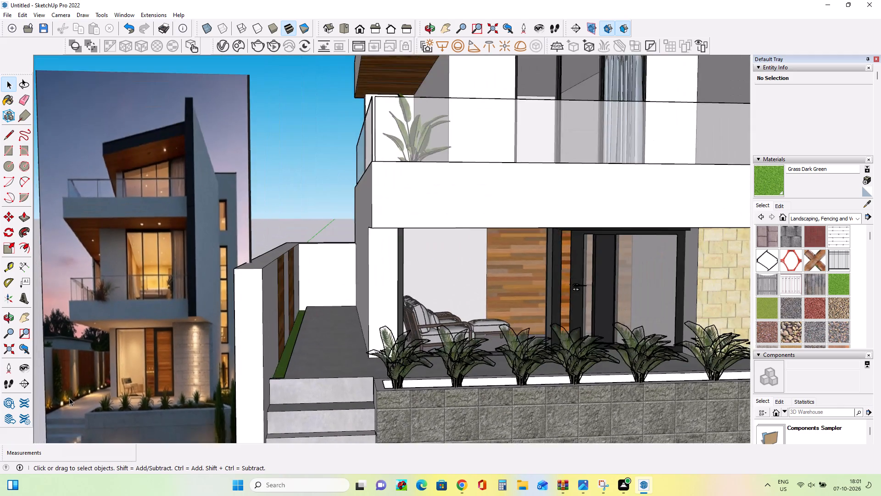
scroll(69, 398, "down", 3)
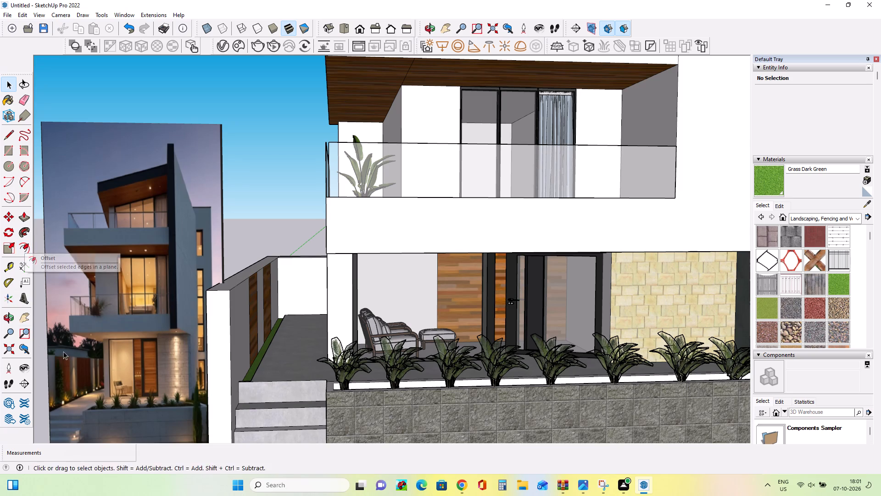
scroll(8, 310, "down", 7)
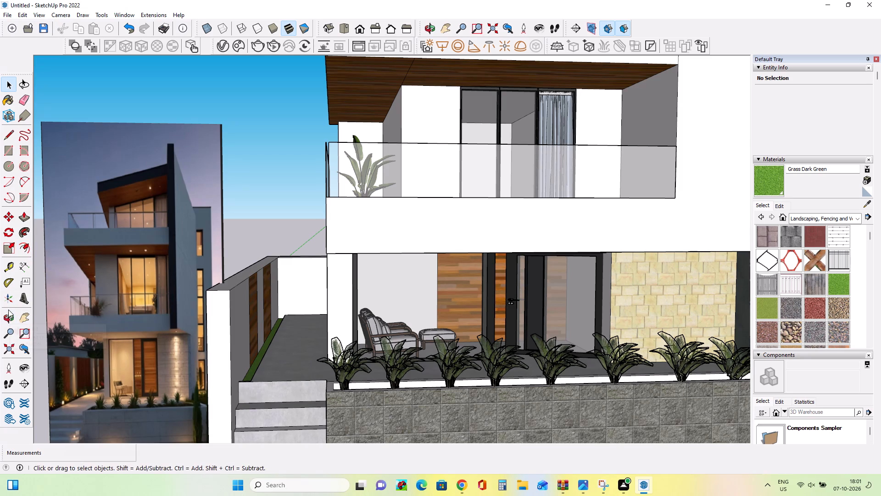
scroll(8, 310, "down", 4)
scroll(195, 313, "down", 11)
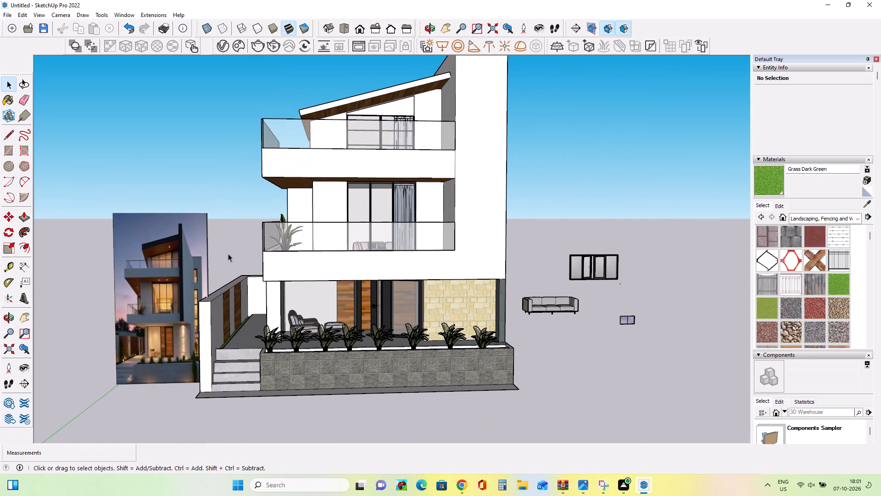
middle_click_drag(244, 340, 247, 366)
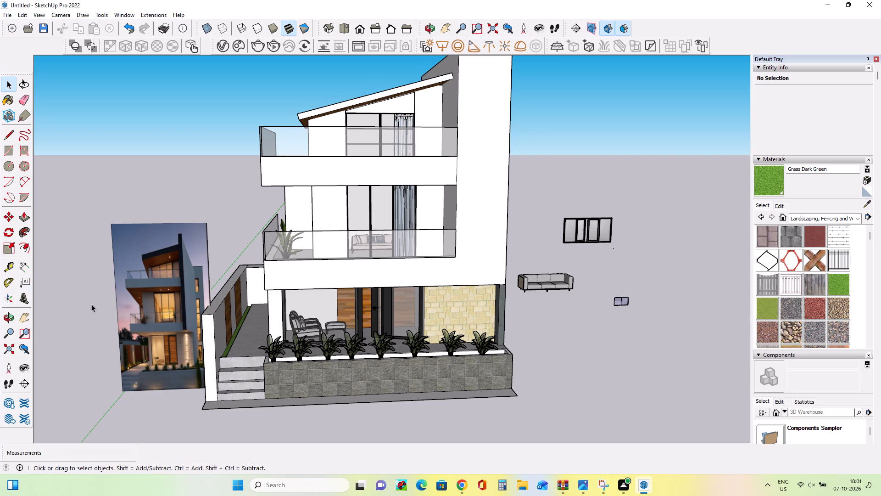
scroll(145, 356, "up", 13)
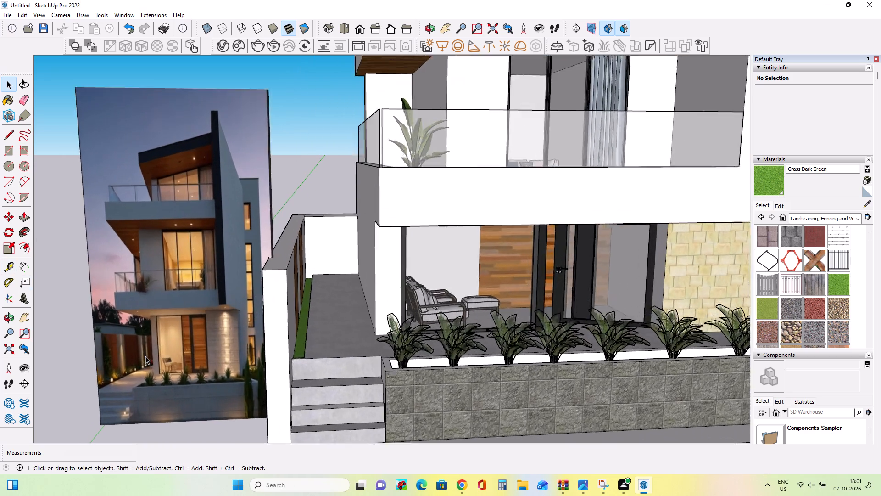
scroll(145, 356, "up", 9)
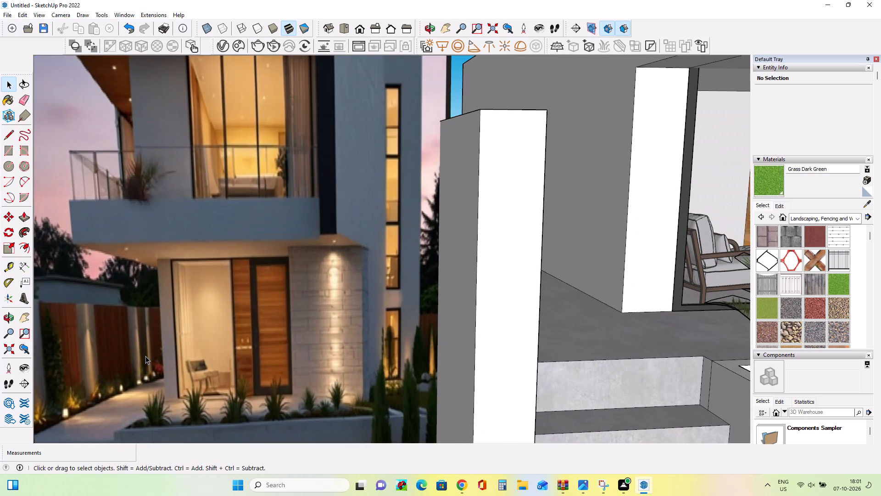
scroll(145, 356, "down", 17)
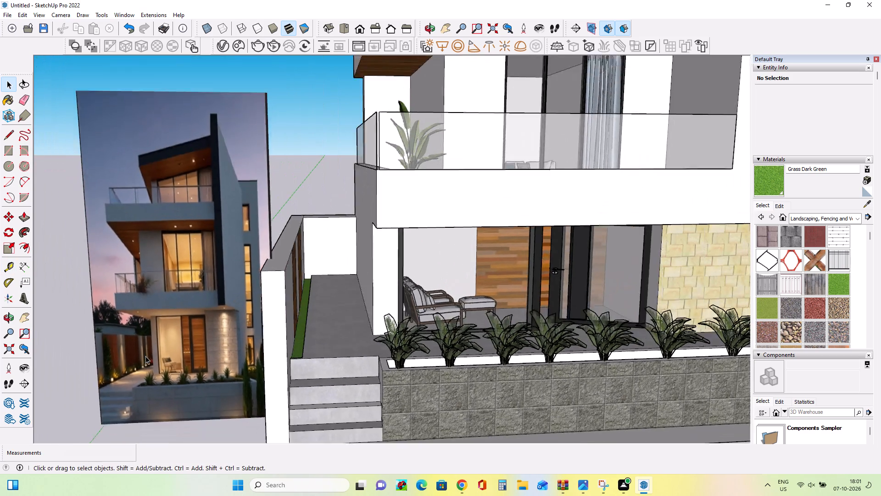
scroll(145, 356, "down", 10)
middle_click_drag(226, 356, 224, 378)
scroll(224, 376, "down", 1)
left_click(23, 323)
left_click_drag(150, 311, 110, 310)
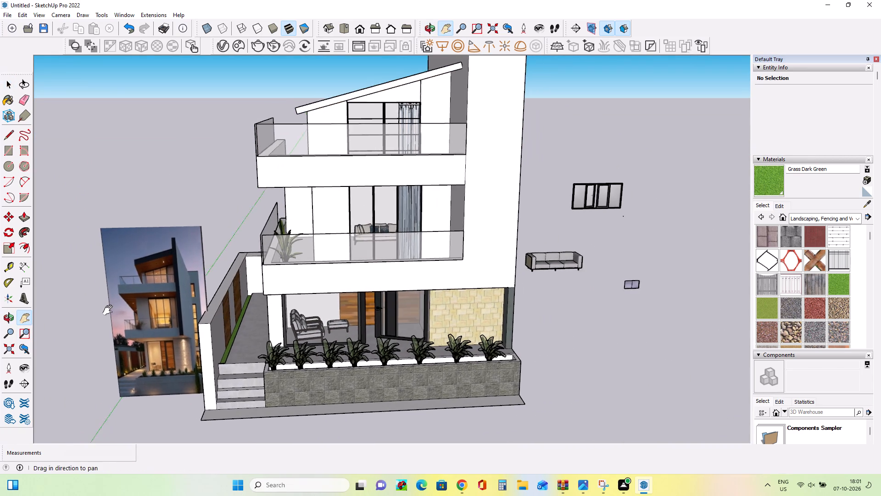
left_click_drag(110, 310, 100, 310)
middle_click_drag(235, 349, 238, 331)
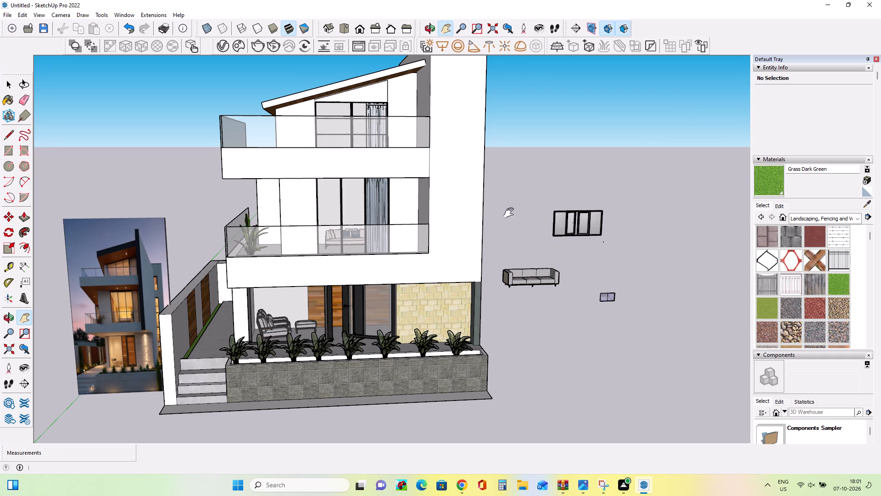
Switch to Chrome and download the 12 MB white-potted plants model from the 3D Warehouse results as a SketchUp file.
left_click(461, 484)
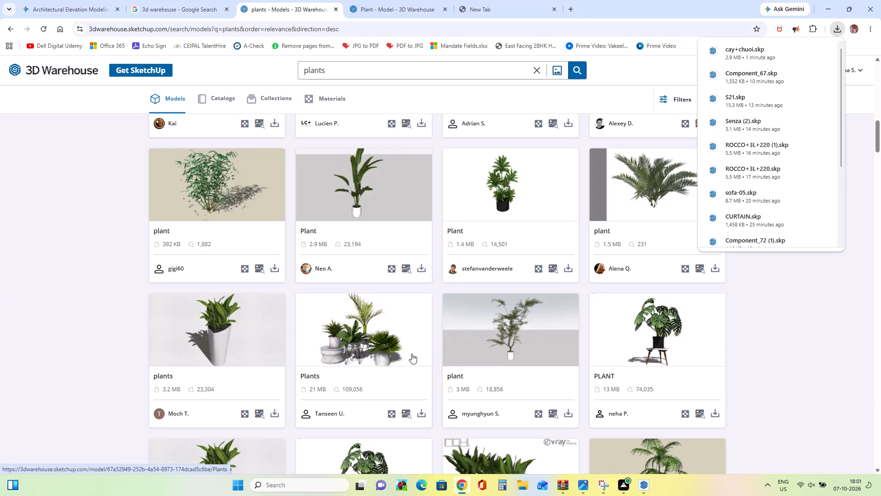
scroll(412, 354, "down", 8)
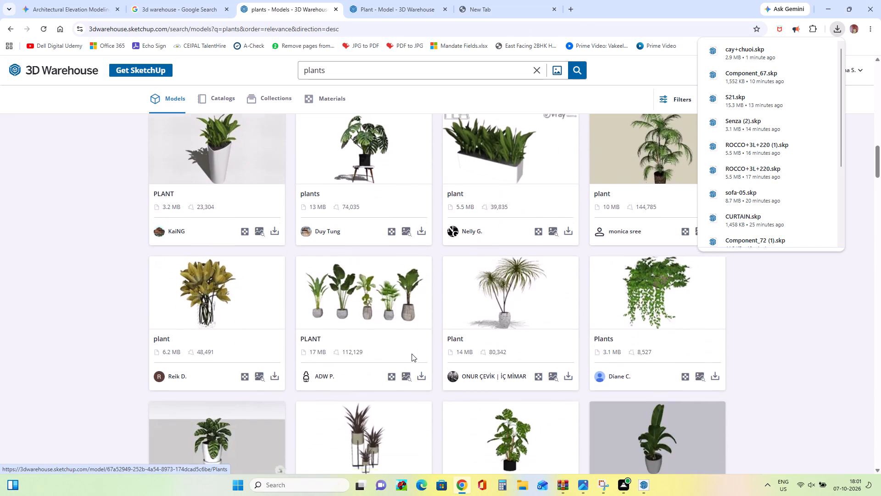
scroll(412, 354, "down", 9)
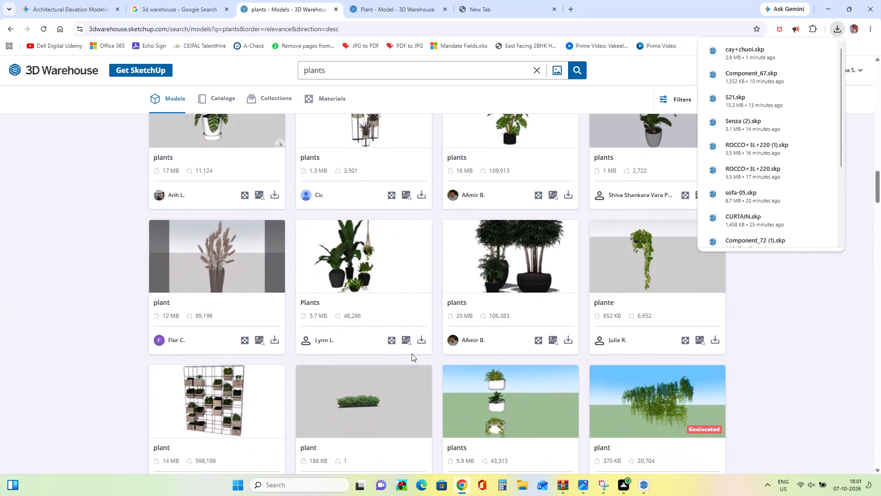
scroll(412, 354, "down", 3)
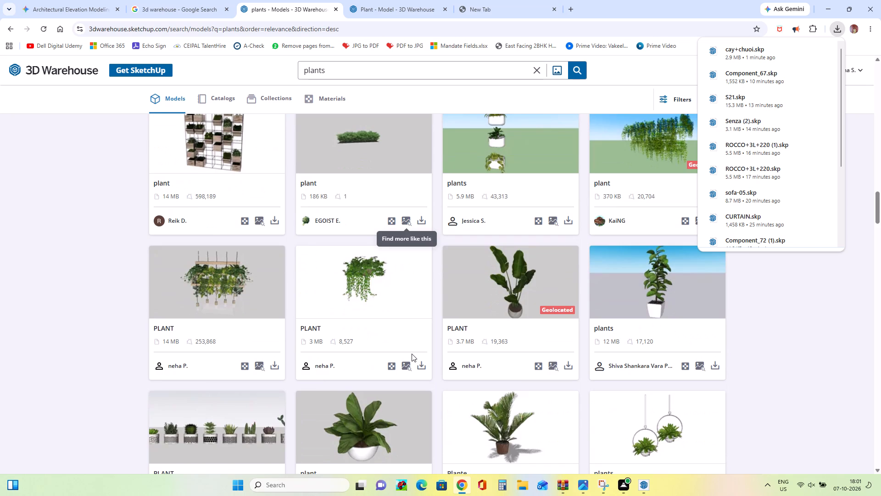
scroll(412, 354, "down", 1)
scroll(412, 354, "up", 2)
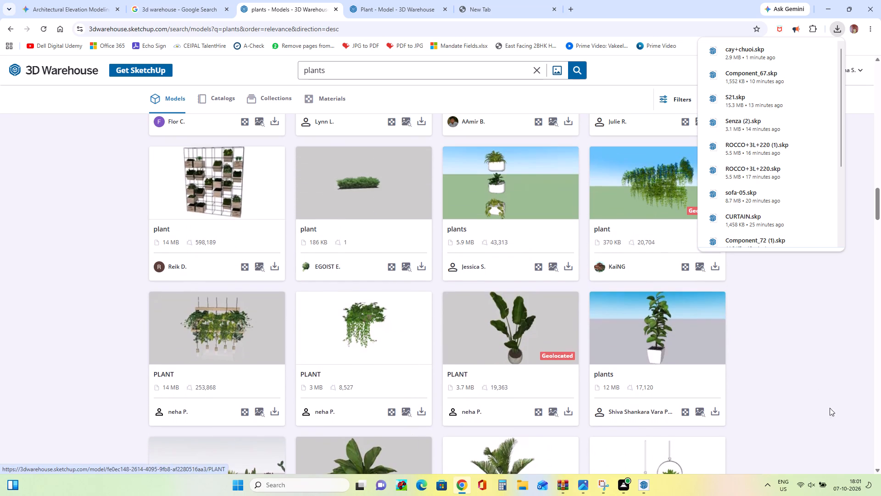
left_click(715, 412)
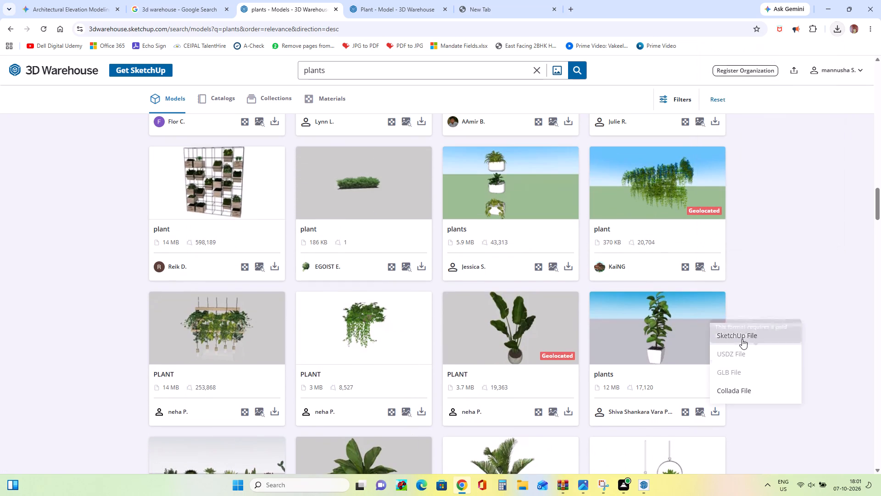
left_click(742, 339)
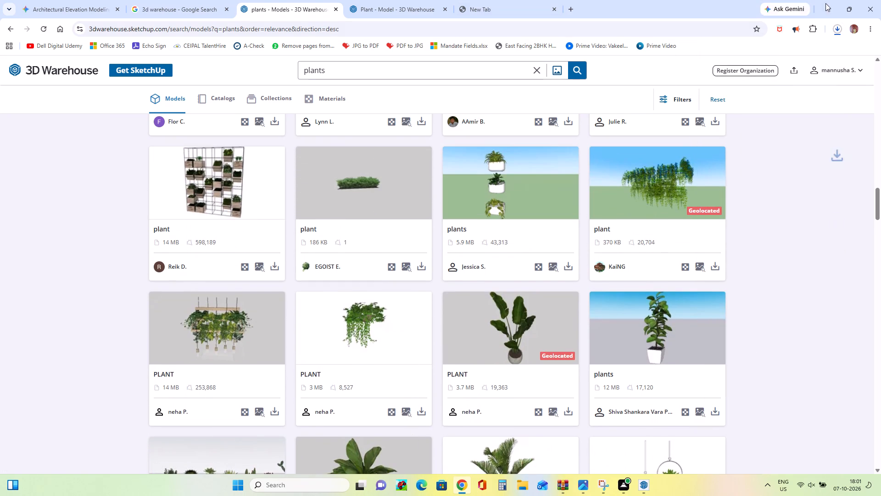
Switch back to SketchUp, import the downloaded plants model and place it on the walkway's grass strip beside the boundary wall.
left_click(829, 2)
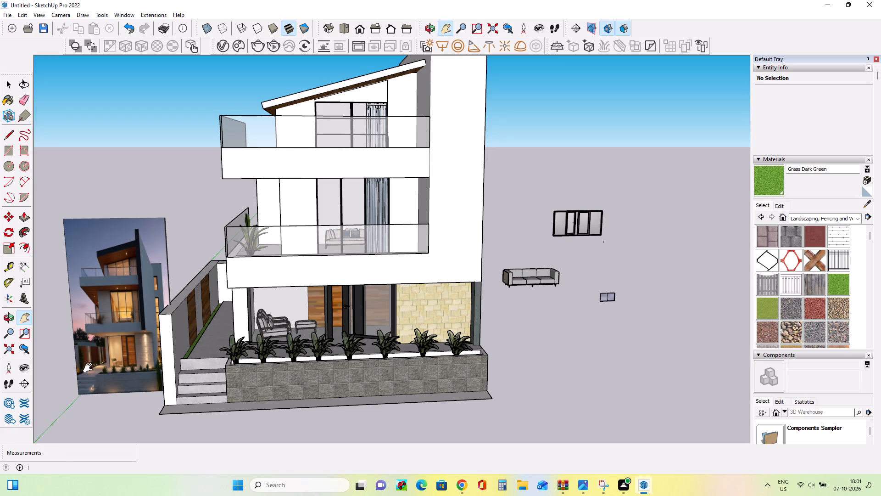
left_click(5, 16)
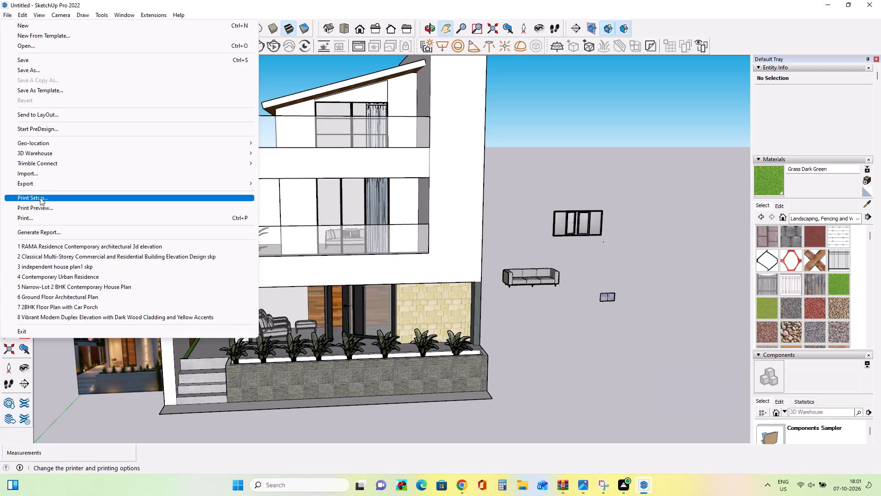
left_click(44, 172)
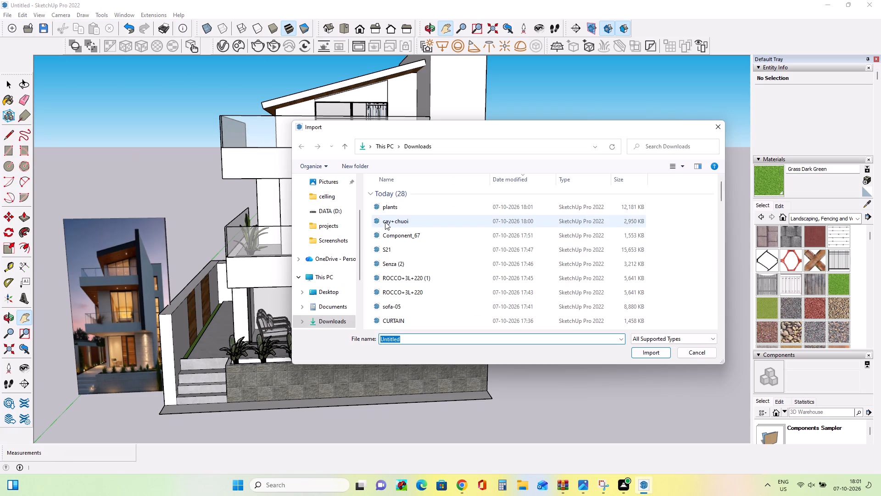
left_click(396, 209)
left_click(650, 351)
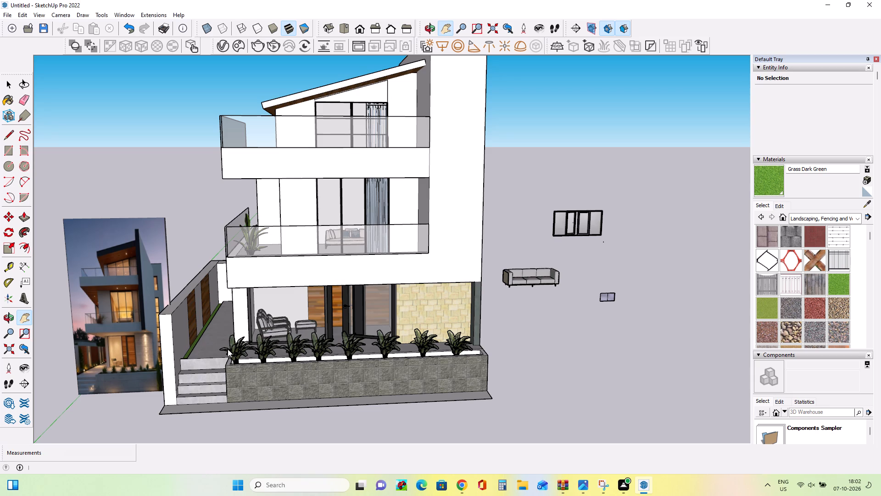
left_click(507, 273)
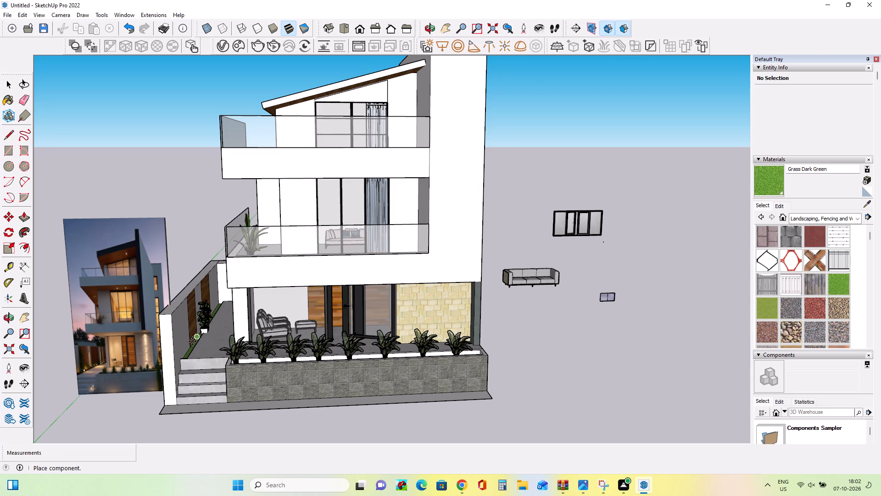
scroll(192, 341, "up", 20)
scroll(192, 341, "up", 8)
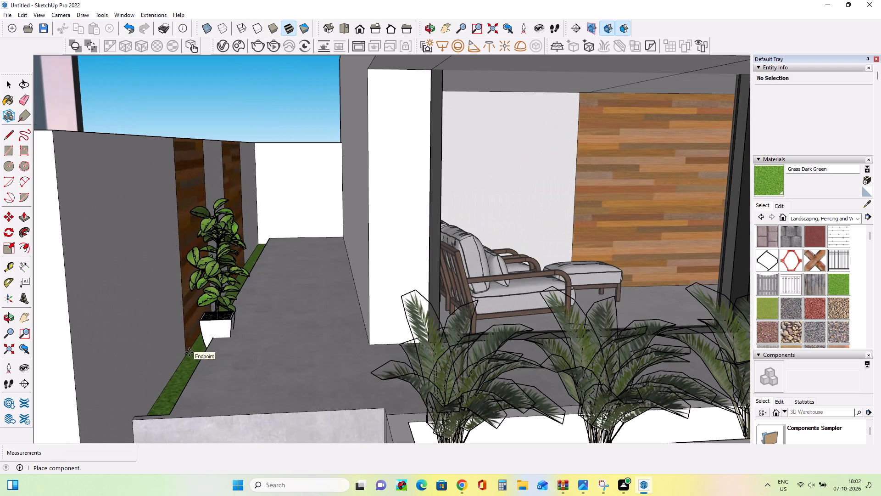
left_click(169, 362)
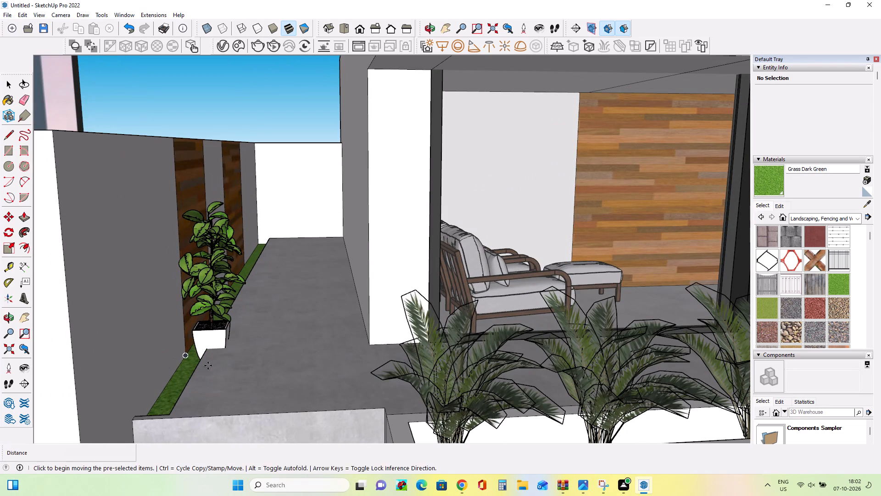
Scale the white-potted plant along the red axis to about 0.42 so it suits the narrow grass strip.
scroll(239, 356, "up", 2)
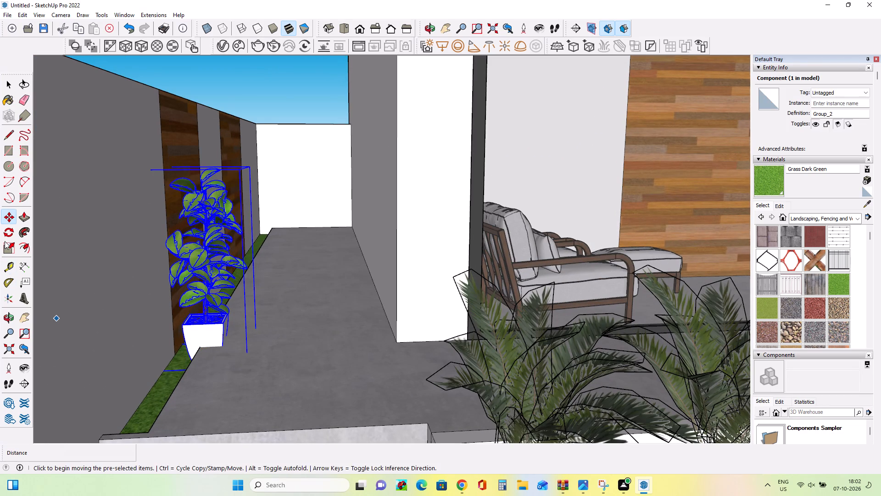
left_click(8, 250)
left_click(249, 263)
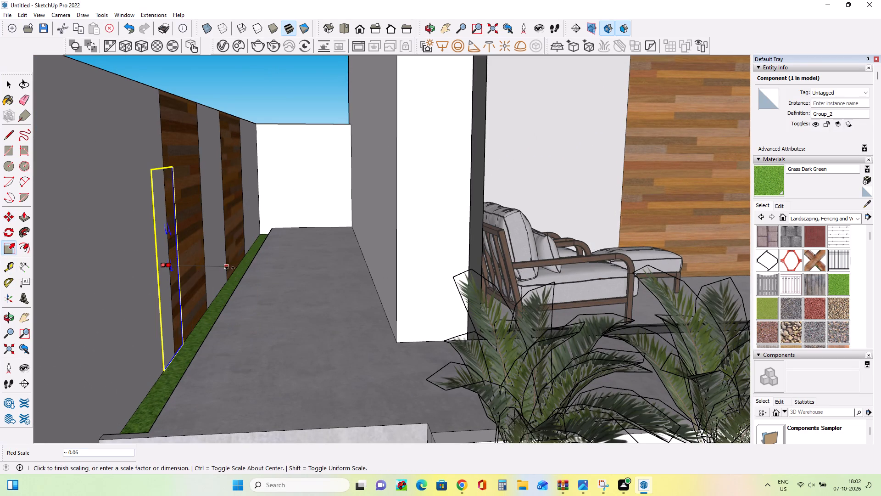
left_click(246, 272)
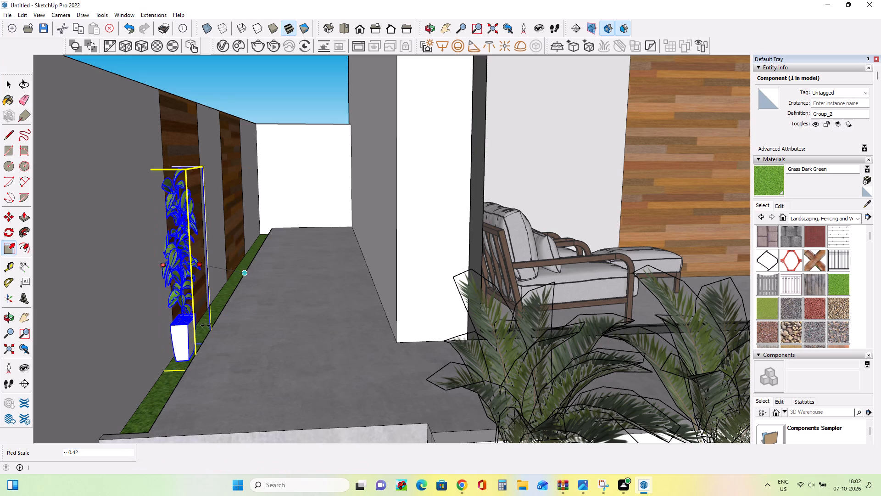
Move the narrowed potted plant about 1 9/16" across the grass strip, away from the boundary wall.
middle_click_drag(203, 329, 284, 349)
middle_click_drag(277, 350, 234, 360)
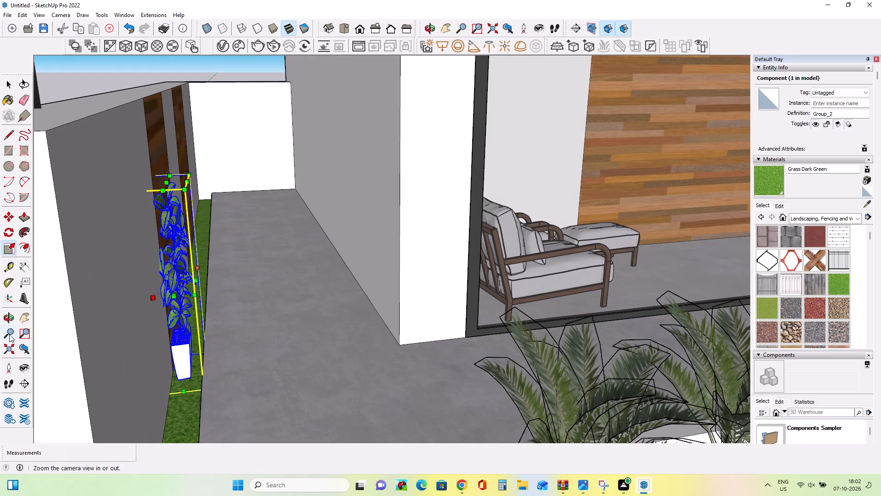
left_click(9, 221)
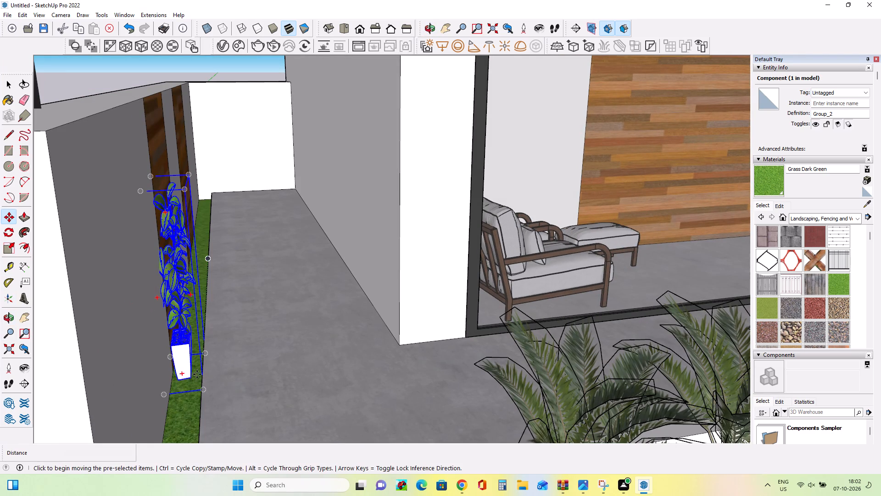
left_click(191, 376)
left_click(198, 378)
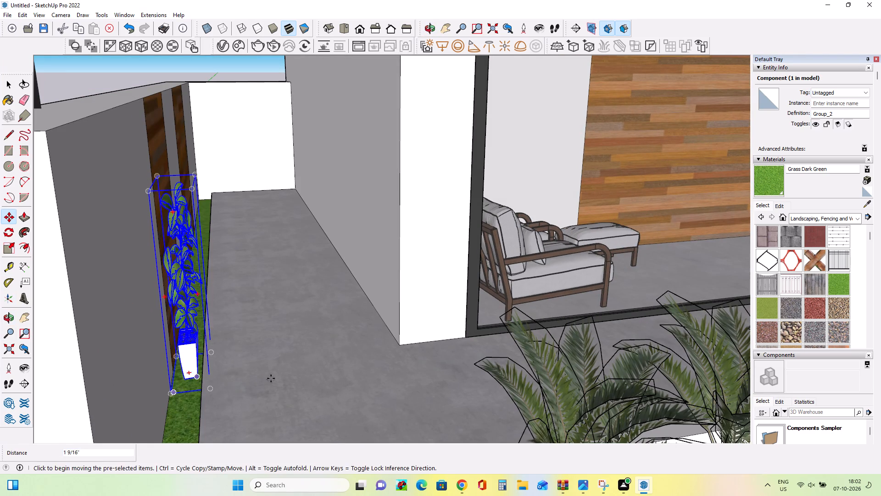
Examine the walkway plant and front planter against the planting shown in the reference photo.
middle_click_drag(281, 372, 178, 395)
middle_click_drag(202, 338, 208, 337)
scroll(228, 335, "down", 9)
scroll(228, 336, "up", 1)
scroll(228, 336, "down", 8)
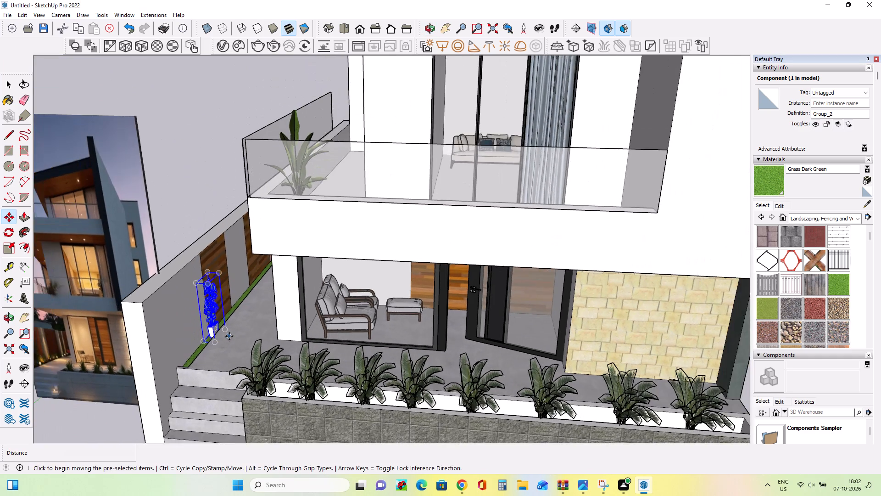
scroll(229, 336, "down", 8)
scroll(62, 371, "up", 4)
scroll(139, 368, "up", 4)
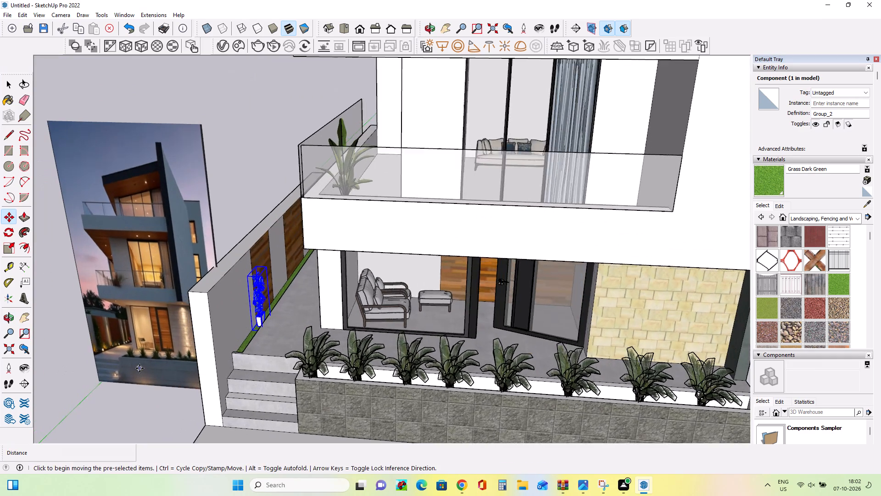
scroll(139, 368, "up", 20)
scroll(139, 368, "up", 4)
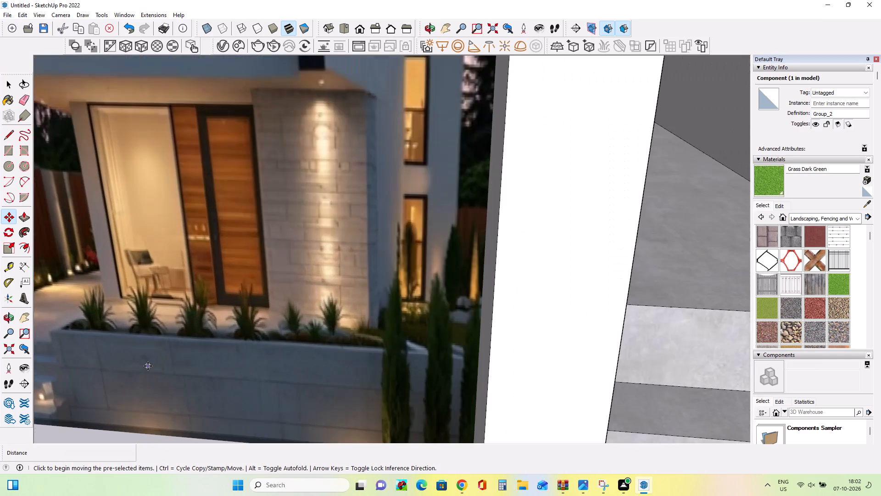
scroll(148, 366, "down", 20)
scroll(148, 366, "down", 2)
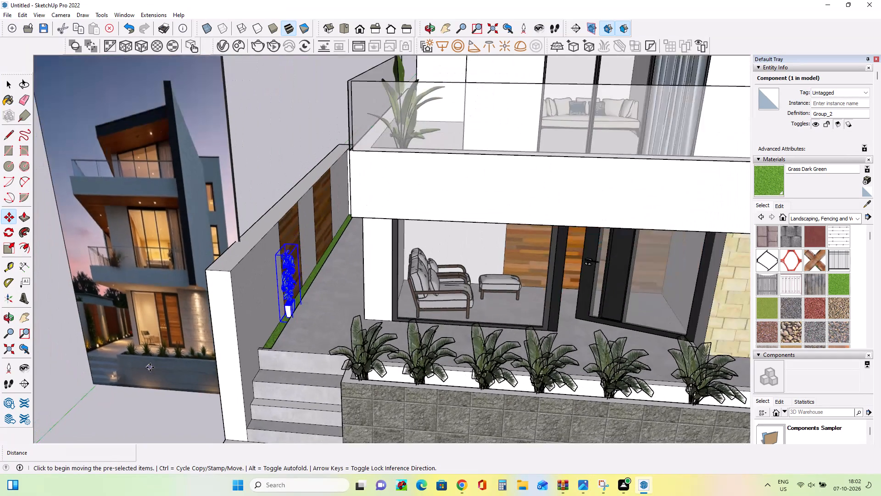
scroll(150, 367, "down", 10)
middle_click_drag(152, 369, 211, 370)
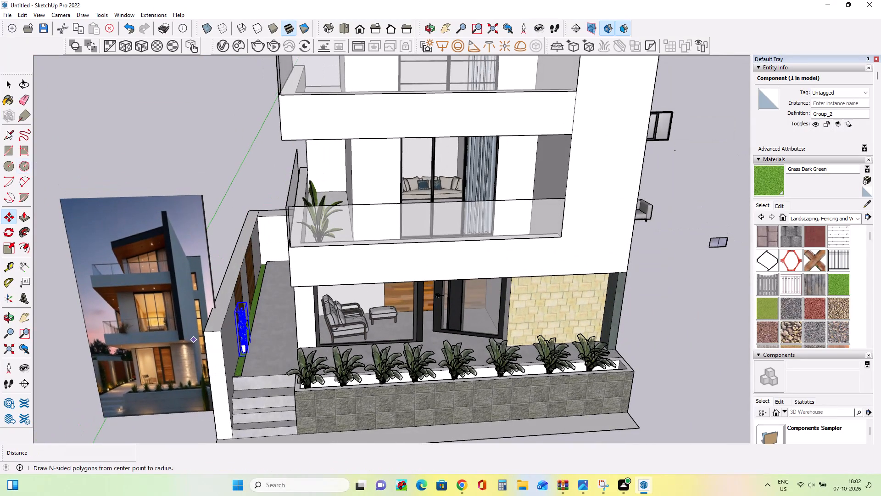
left_click(9, 84)
left_click(100, 110)
middle_click_drag(203, 359, 190, 334)
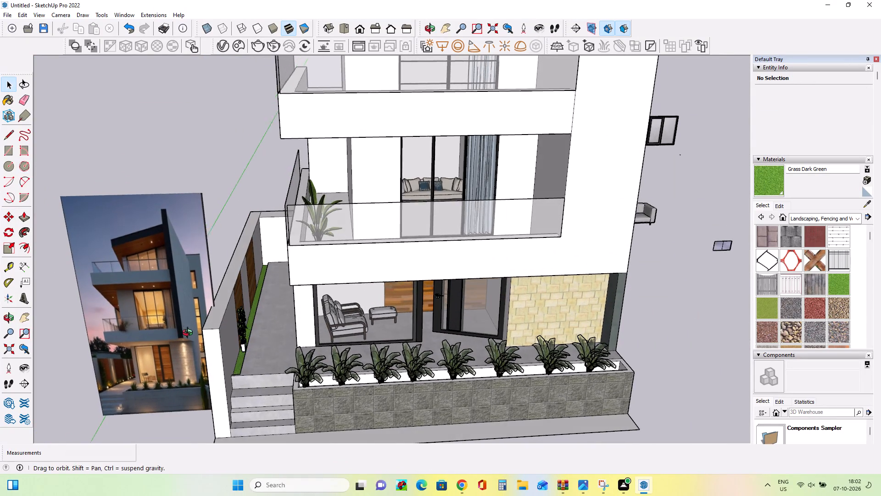
middle_click_drag(190, 334, 162, 282)
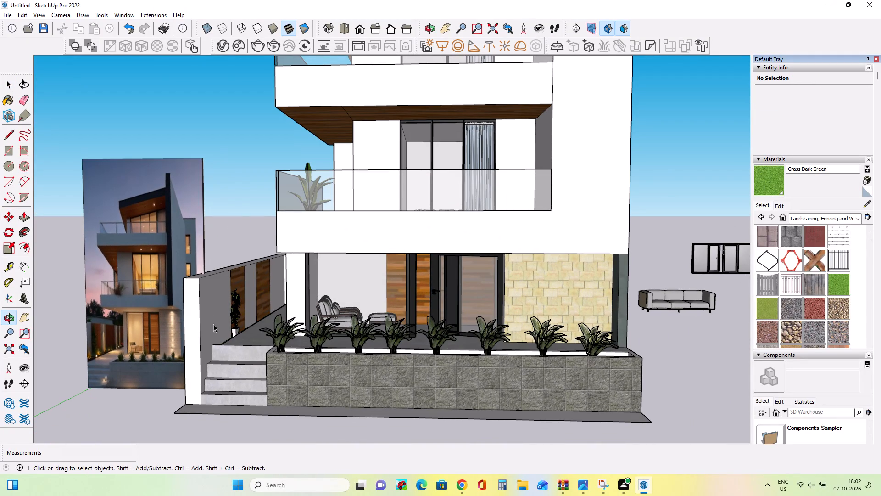
Copy the white-potted plant twice toward the back of the grass strip, about 5' 6" and a further 9' 2" along.
left_click(13, 87)
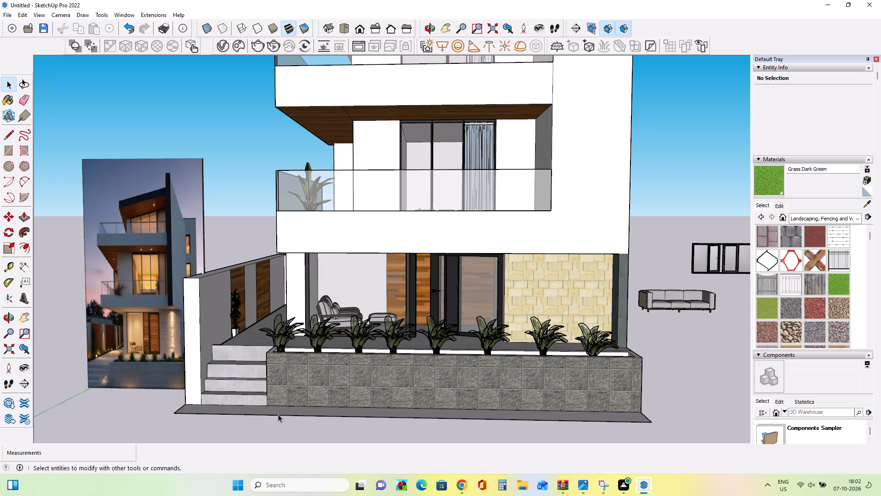
left_click(237, 326)
middle_click_drag(289, 340, 294, 363)
scroll(292, 353, "down", 1)
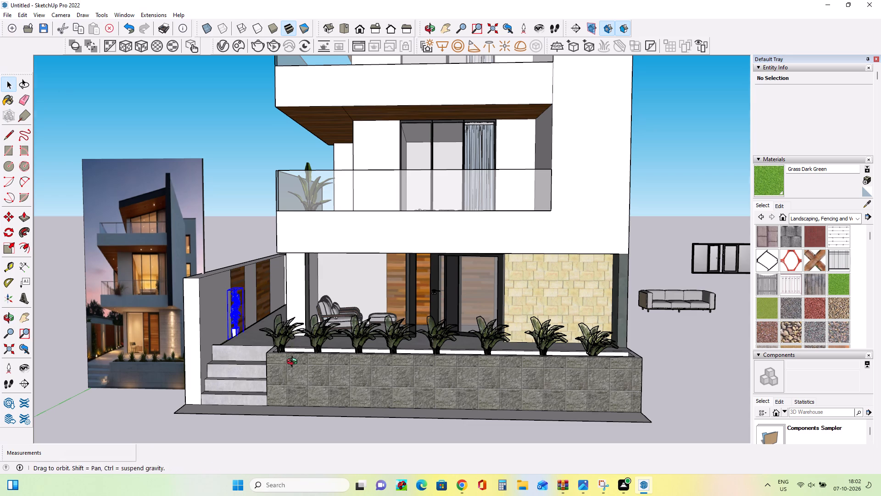
middle_click_drag(294, 363, 295, 389)
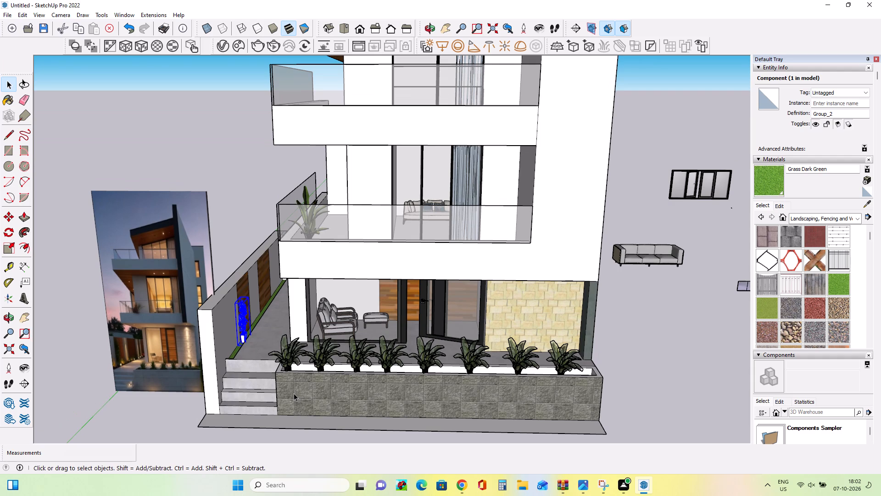
left_click(11, 220)
middle_click_drag(277, 295, 269, 344)
scroll(251, 333, "up", 4)
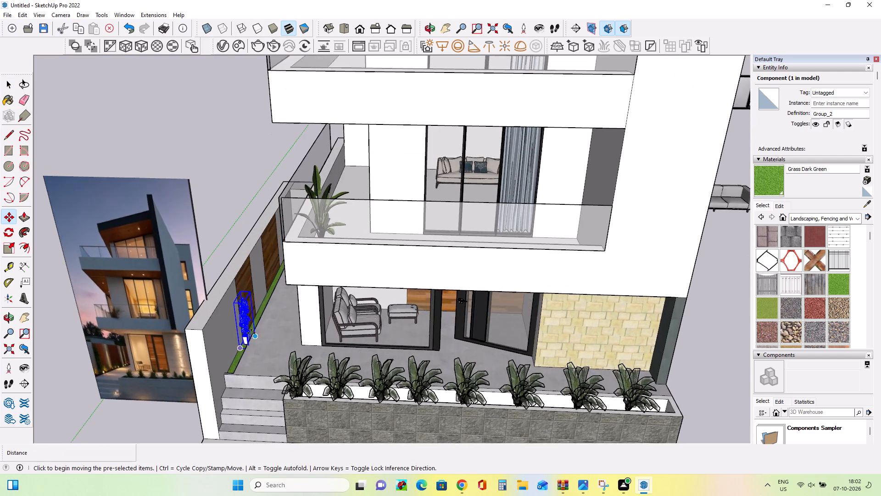
scroll(251, 333, "up", 13)
left_click(260, 328)
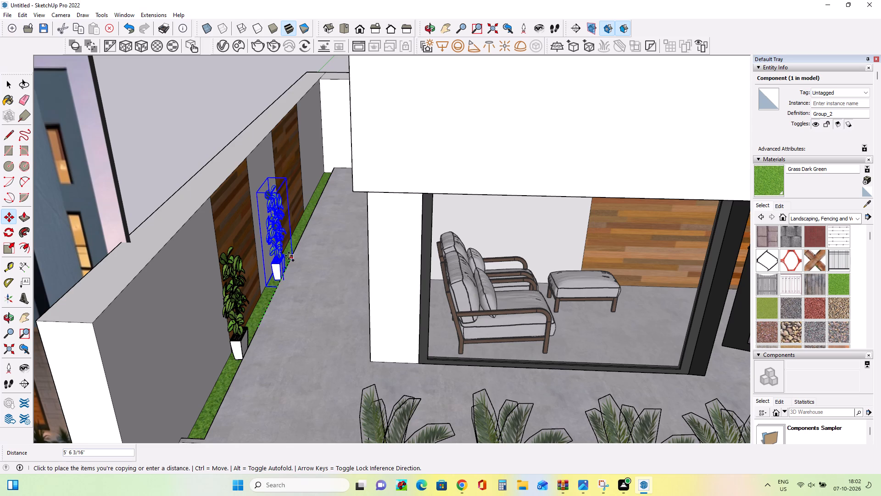
left_click(289, 256)
left_click(290, 257)
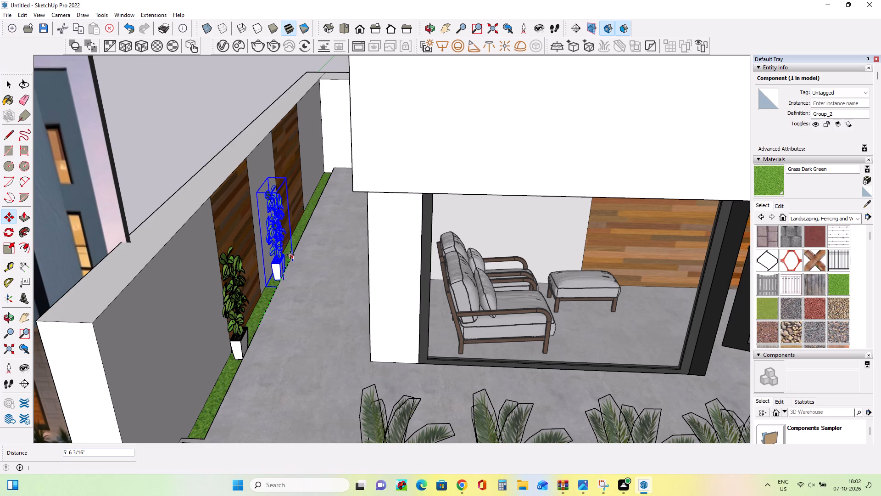
left_click(330, 186)
Examine the whole front elevation, walkway plants and balconies against the reference photo for remaining differences.
middle_click_drag(279, 338, 293, 282)
scroll(292, 281, "down", 12)
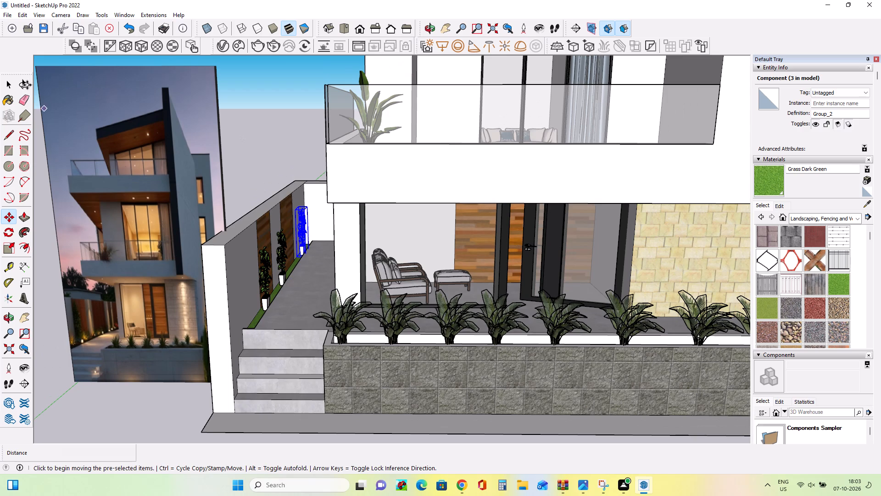
left_click(14, 84)
left_click(259, 116)
scroll(173, 294, "down", 4)
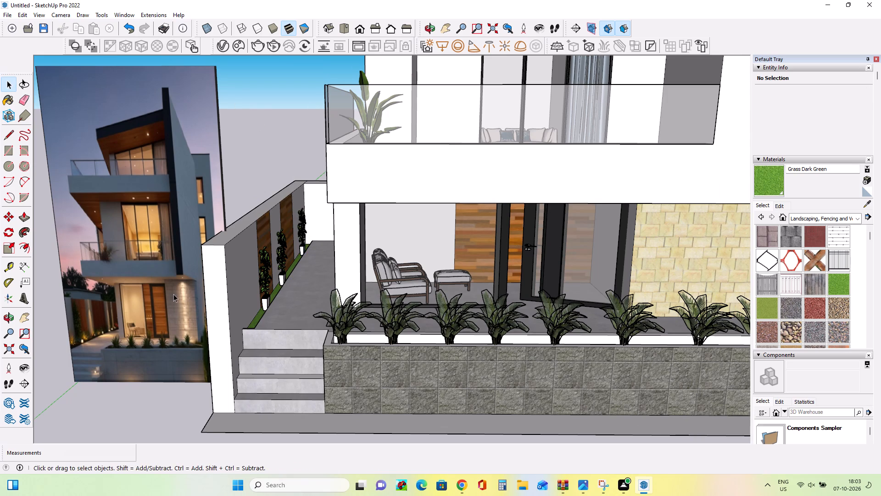
scroll(173, 294, "down", 16)
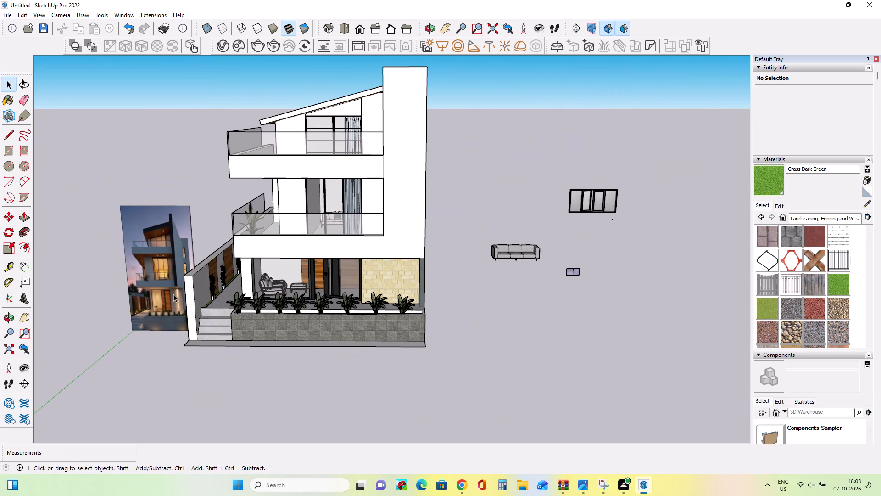
scroll(151, 298, "up", 4)
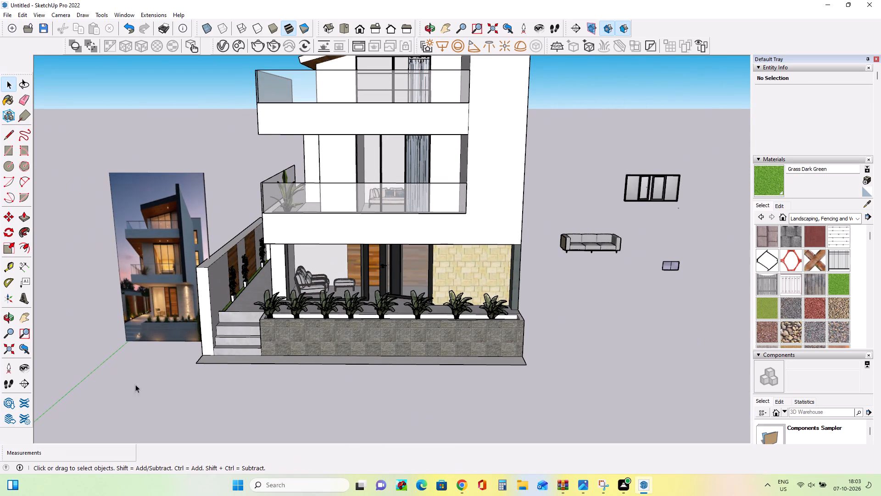
middle_click_drag(415, 355, 426, 364)
middle_click(208, 355)
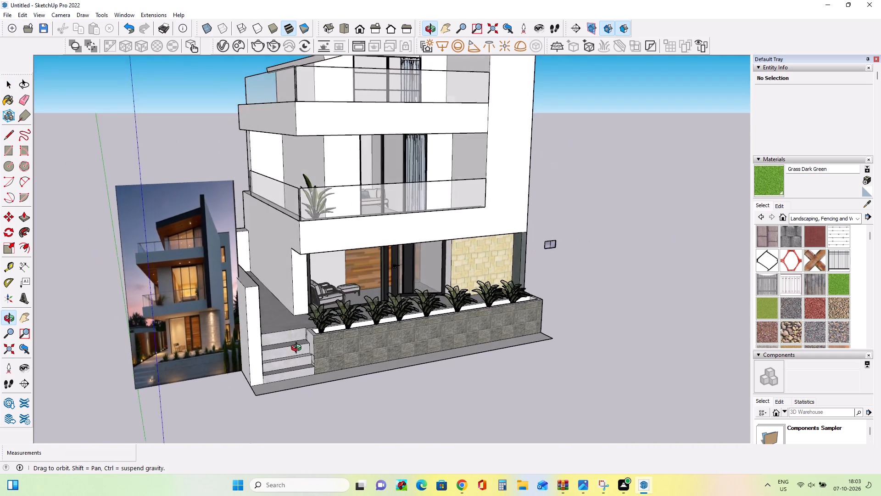
middle_click_drag(318, 363, 321, 349)
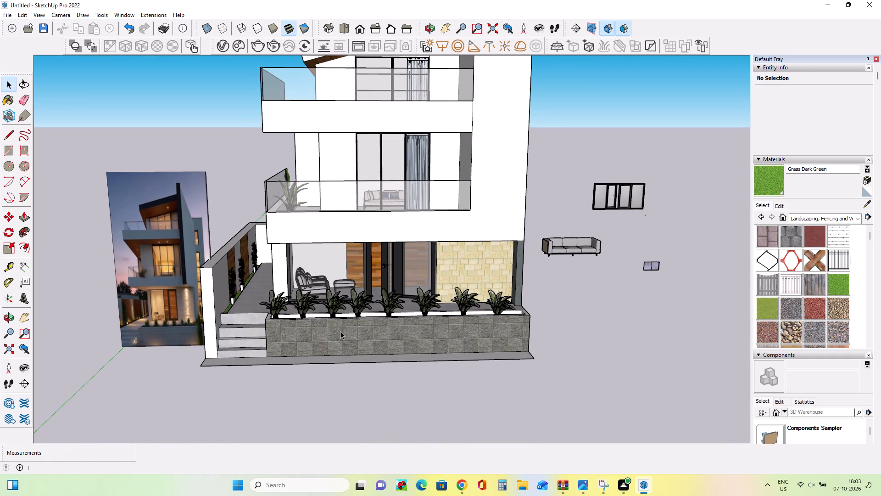
left_click(22, 320)
left_click_drag(344, 275, 344, 275)
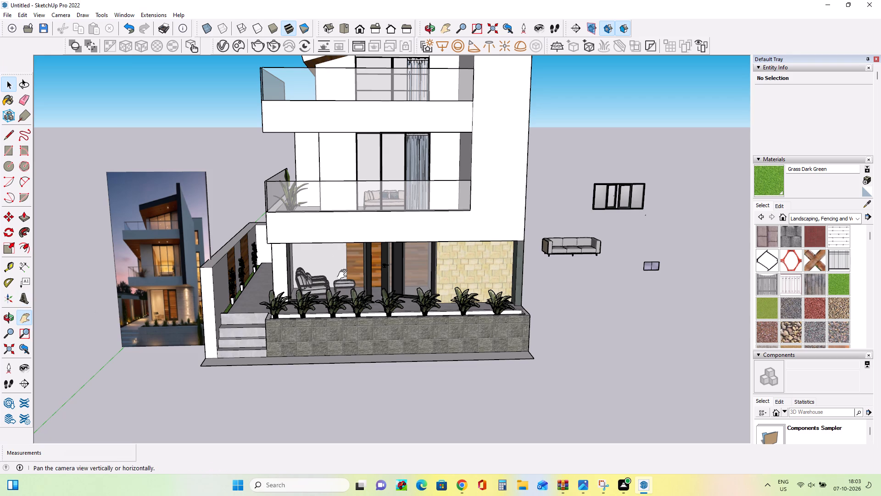
left_click_drag(344, 275, 332, 340)
middle_click_drag(368, 340, 369, 329)
scroll(155, 348, "up", 18)
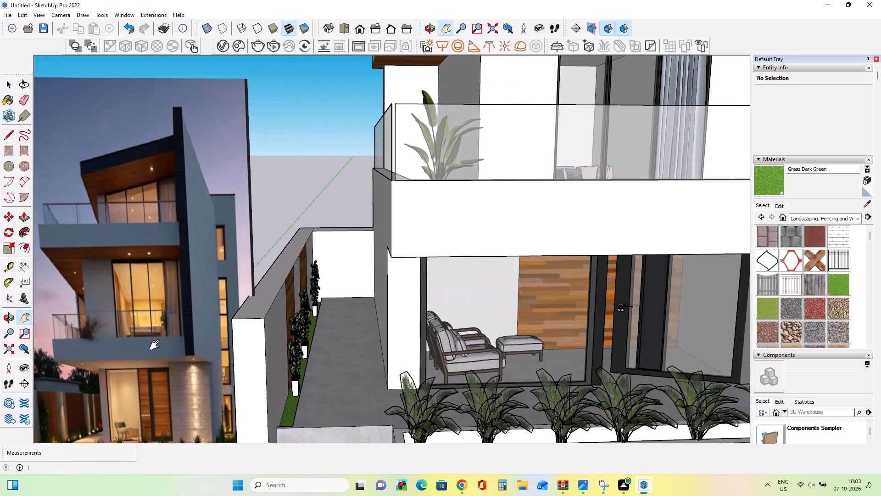
scroll(156, 345, "up", 1)
middle_click_drag(156, 345, 166, 337)
scroll(166, 337, "down", 4)
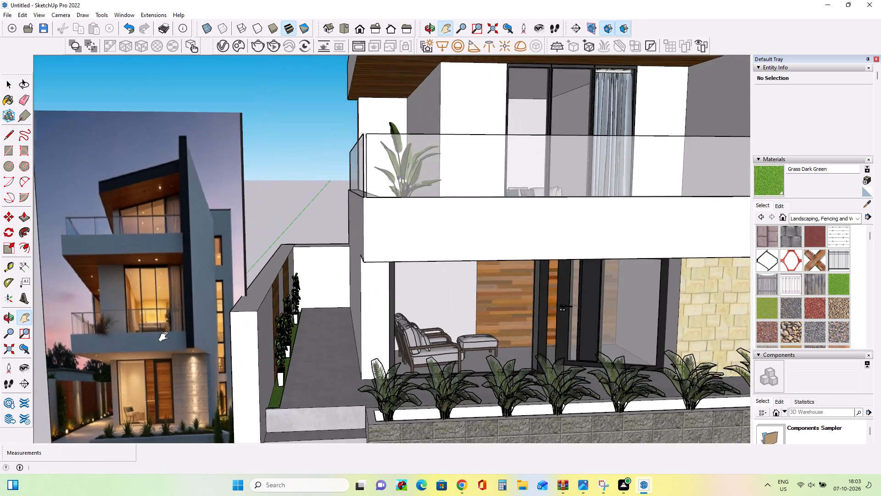
Pick the 0134_DimGray colour from the Colors-Named material collection.
scroll(166, 337, "down", 5)
left_click(815, 220)
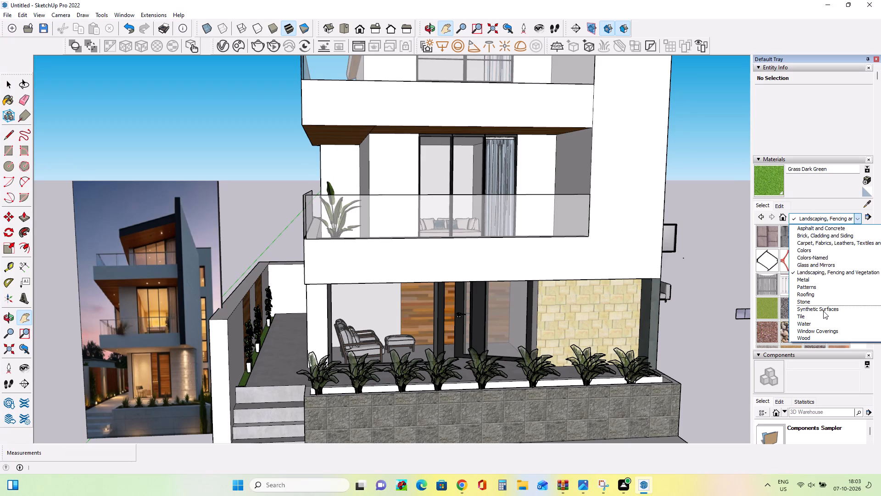
left_click(827, 260)
scroll(544, 311, "down", 2)
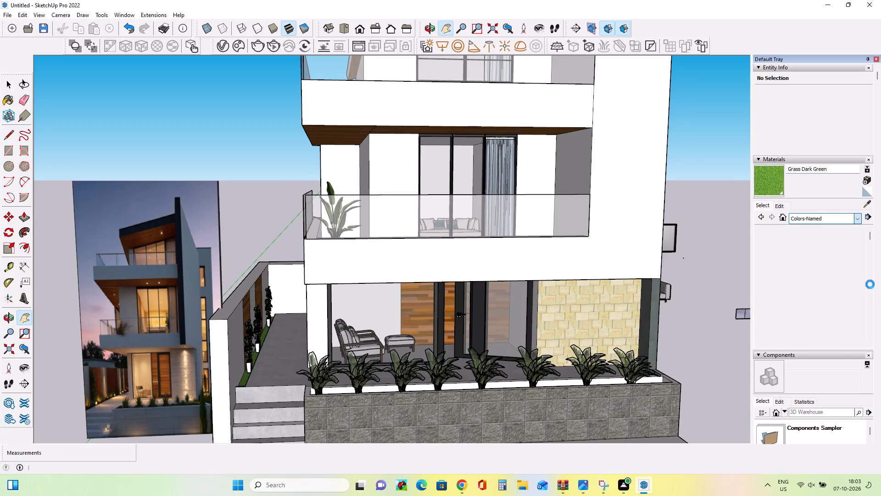
scroll(817, 280, "down", 10)
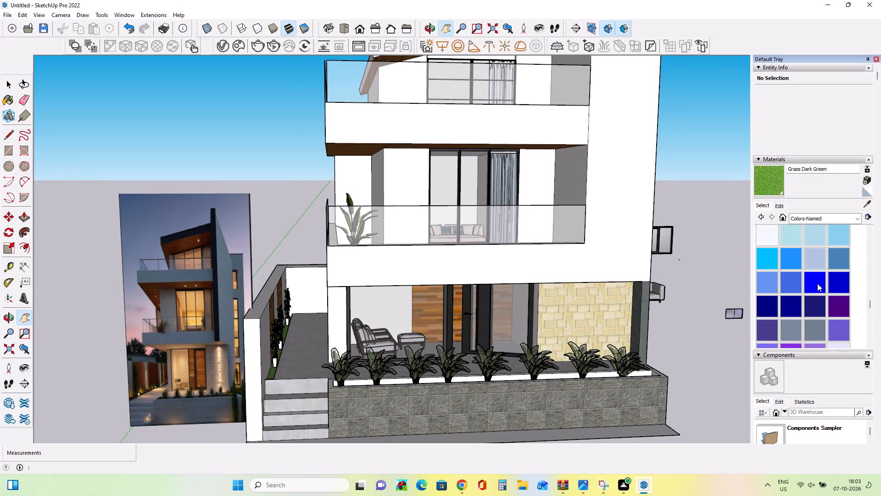
scroll(817, 284, "down", 4)
left_click(788, 254)
scroll(493, 167, "down", 5)
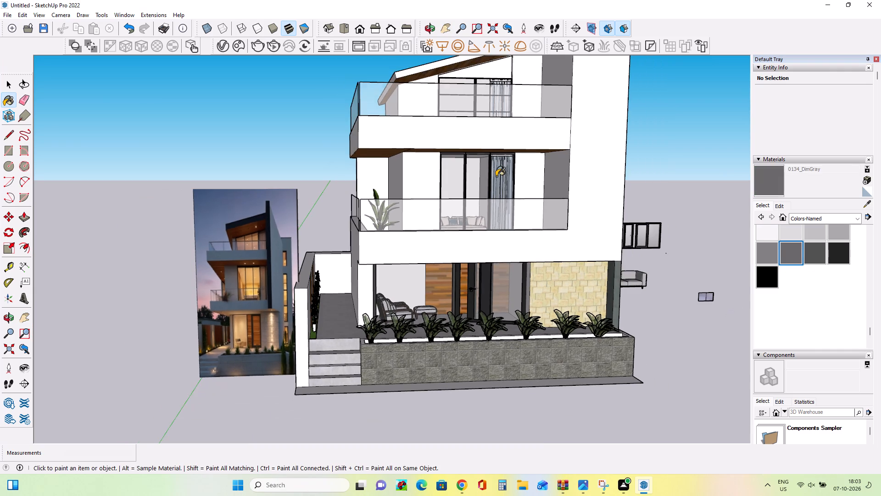
Examine the house's front elevation and tall side wall from several angles, comparing its form with the reference photo.
scroll(496, 176, "down", 7)
middle_click_drag(579, 217, 558, 228)
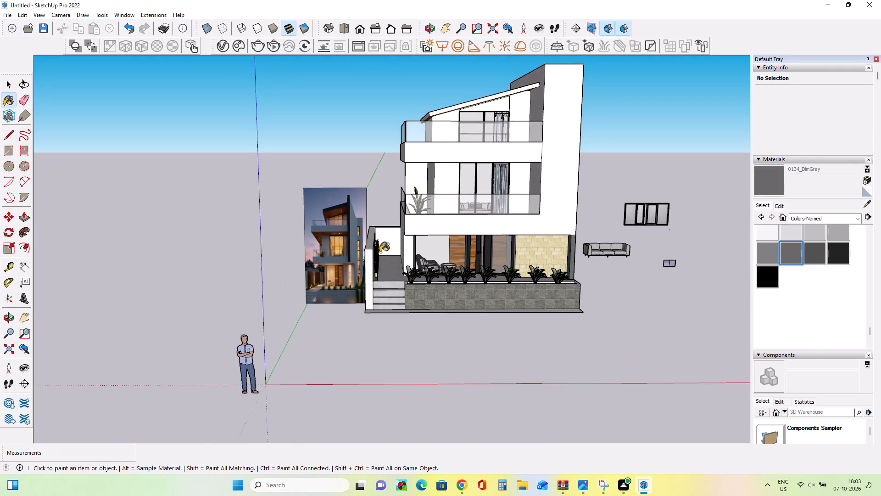
scroll(380, 252, "up", 3)
scroll(380, 252, "down", 1)
middle_click_drag(381, 253, 481, 263)
middle_click_drag(481, 263, 480, 263)
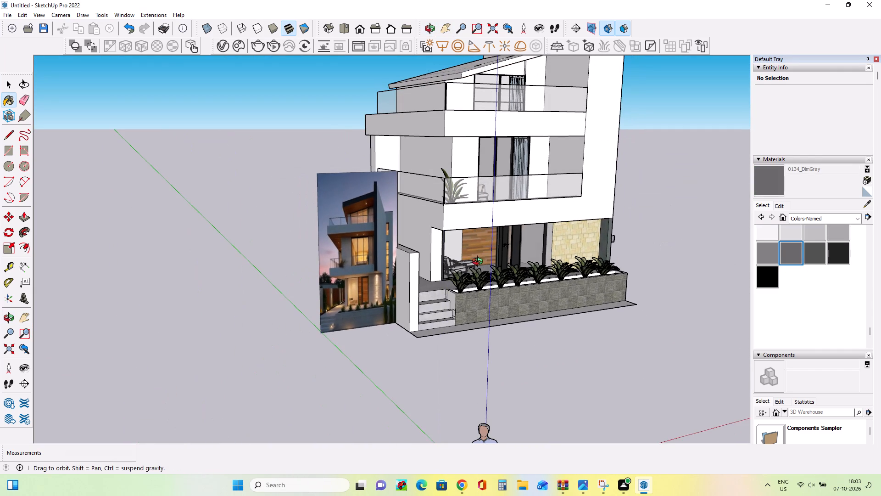
middle_click_drag(480, 263, 379, 273)
scroll(652, 187, "down", 8)
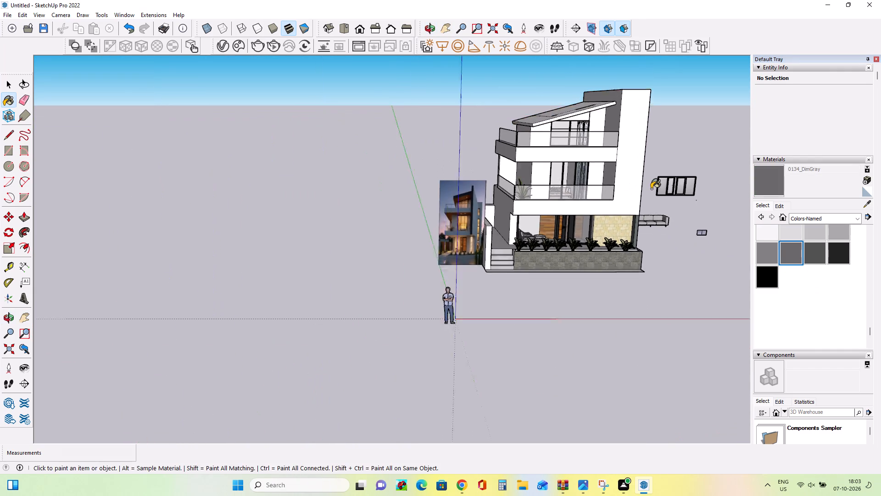
middle_click_drag(651, 189, 572, 197)
scroll(627, 187, "up", 2)
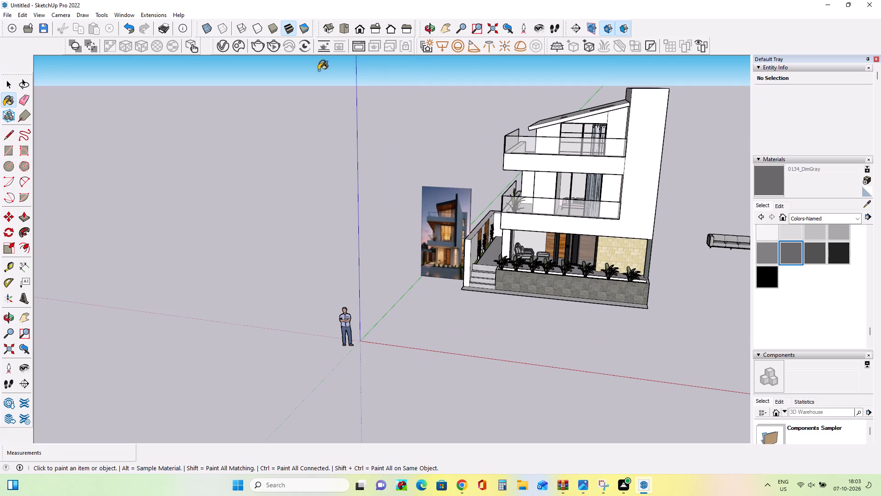
Draw a rectangular strip about 25' 1 11/16" by 1' 3 1/16" down the outer edge of the tall white front wall.
left_click(7, 149)
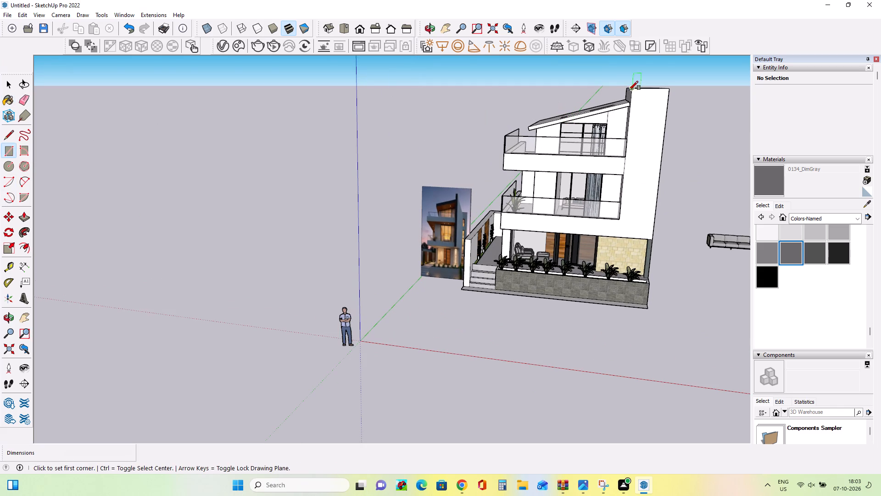
left_click(670, 90)
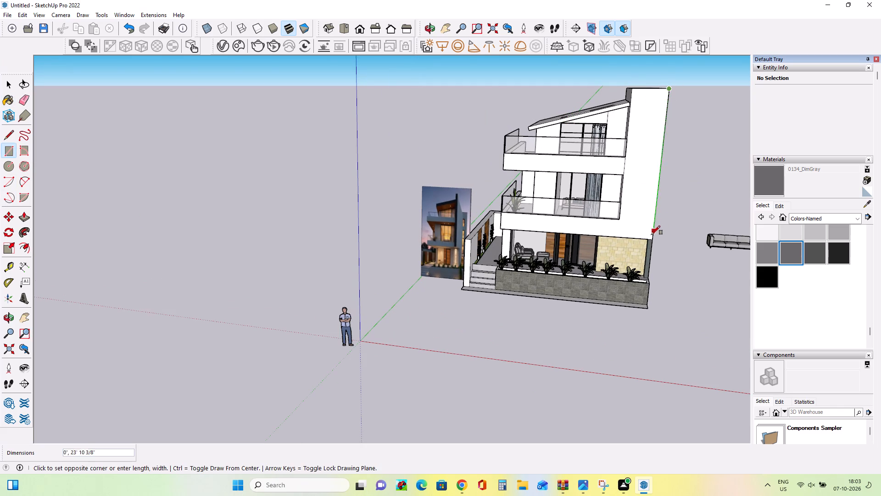
left_click(642, 240)
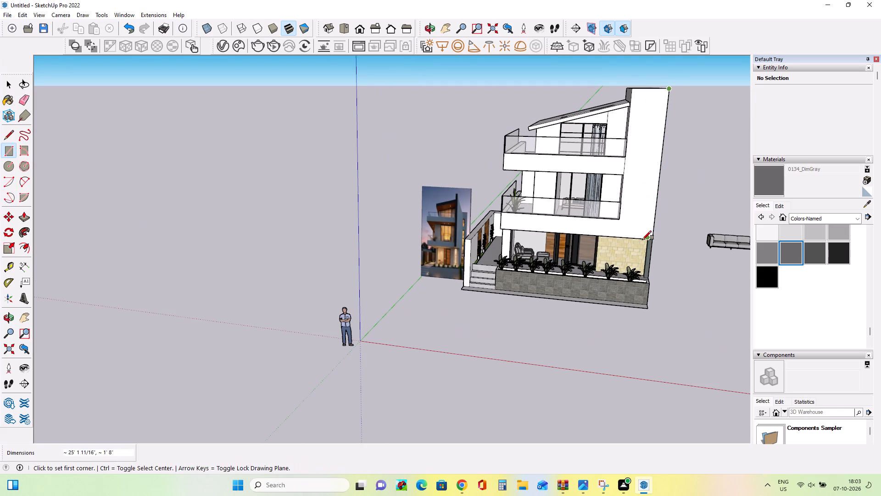
scroll(643, 238, "up", 5)
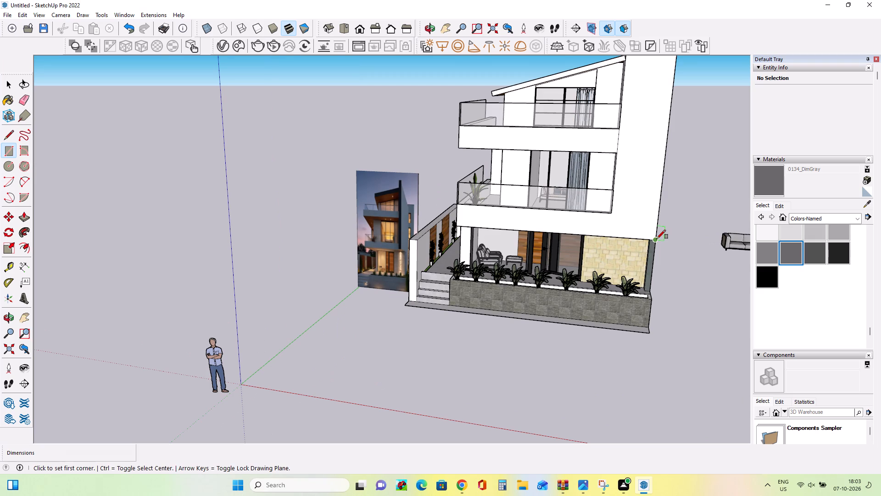
left_click(657, 239)
scroll(643, 113, "down", 13)
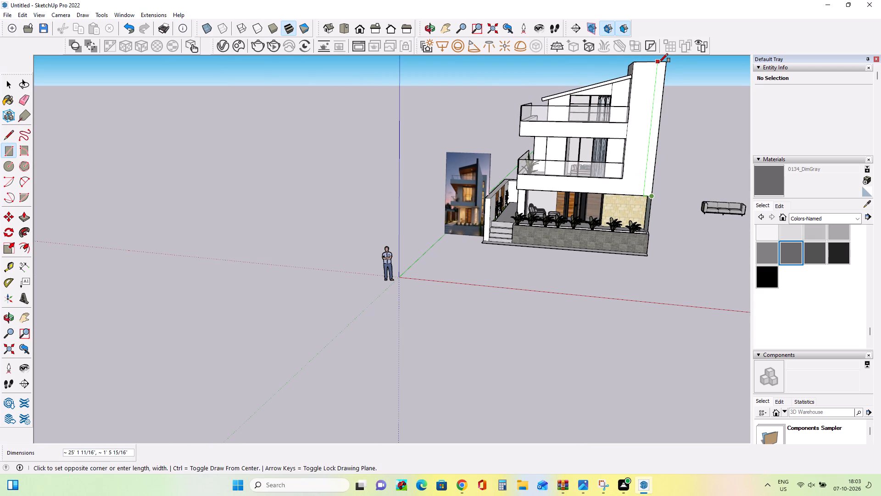
left_click(659, 62)
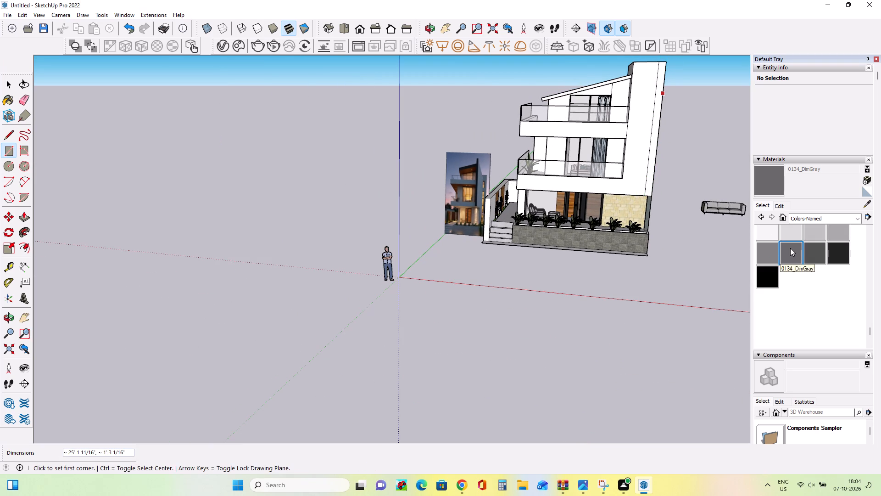
Pull the new strip forward about 4' 8 3/16" to form a vertical fin on the facade.
left_click(23, 218)
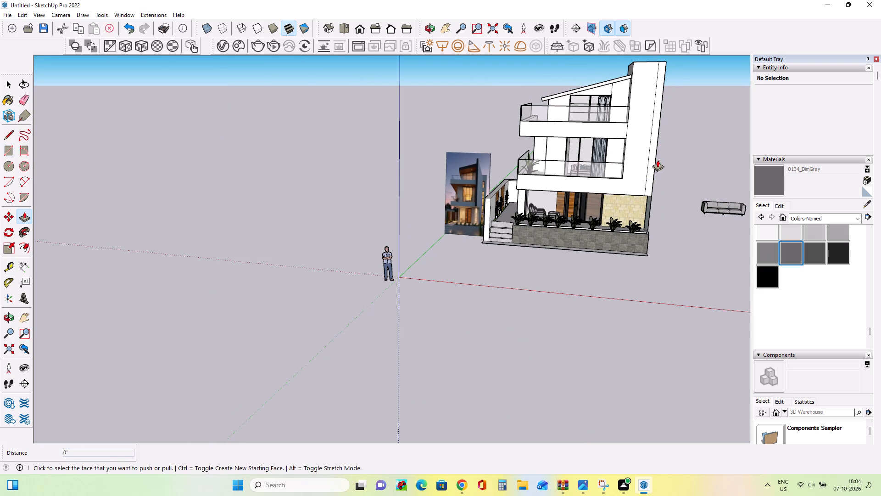
left_click(650, 162)
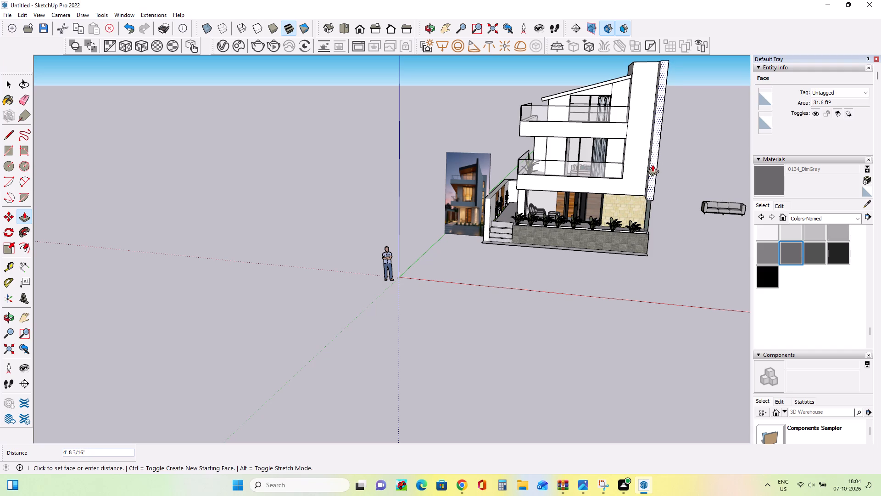
left_click(652, 164)
Thin the vertical fin by pushing its inner side face about 6 15/16" outward.
middle_click_drag(630, 186, 695, 189)
scroll(626, 174, "up", 4)
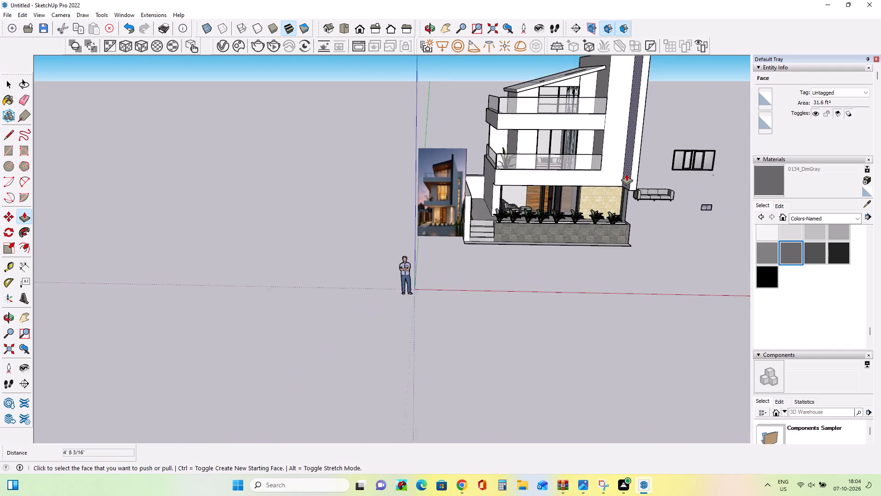
scroll(626, 174, "up", 14)
left_click(627, 174)
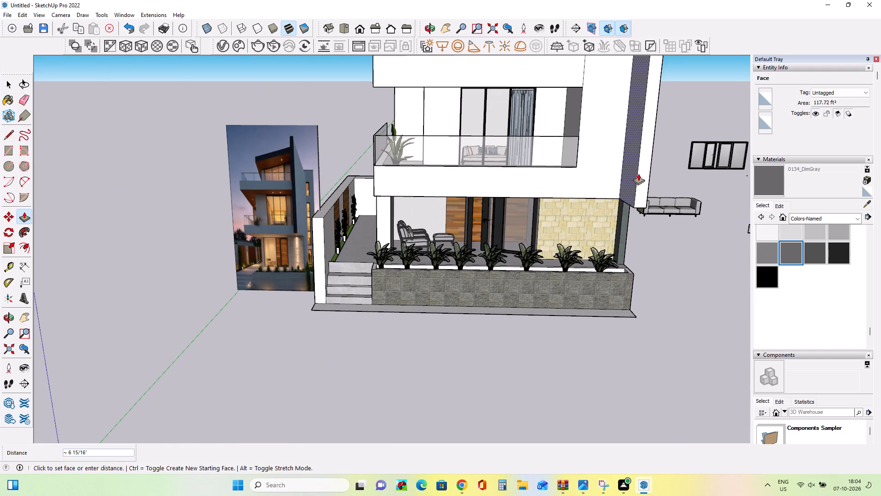
left_click(638, 174)
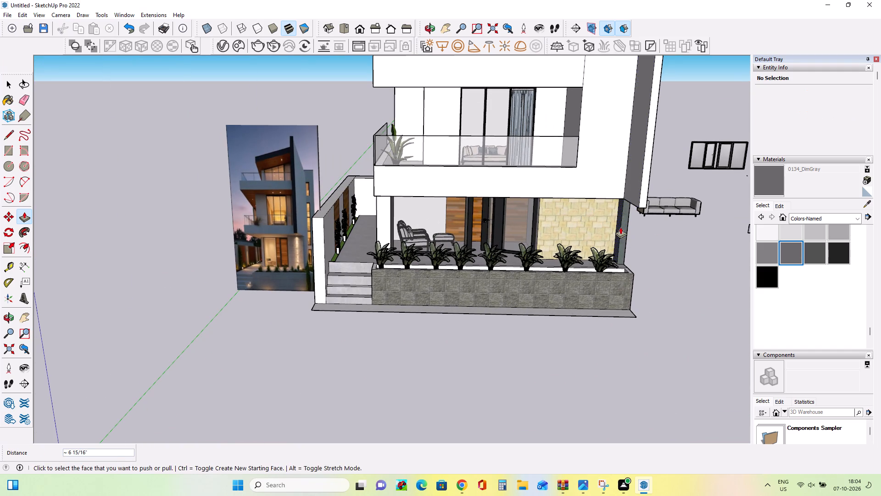
Pull the front face of the dark grey ground-floor side wall forward in stages to the planter's front, the last about 1' 8 3/8".
left_click(624, 226)
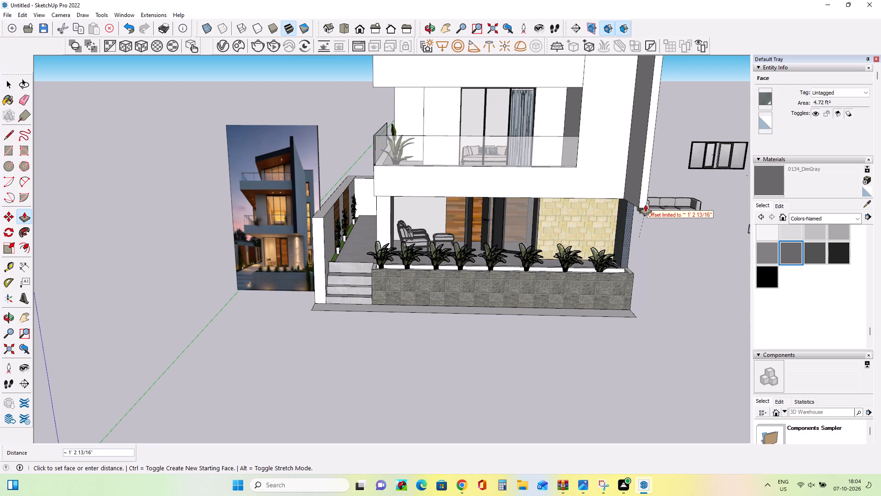
left_click(629, 224)
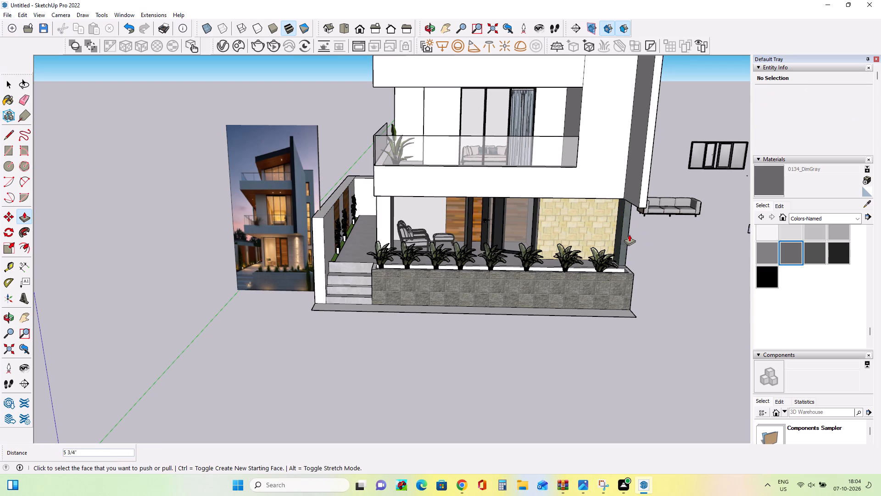
left_click(629, 234)
left_click(623, 237)
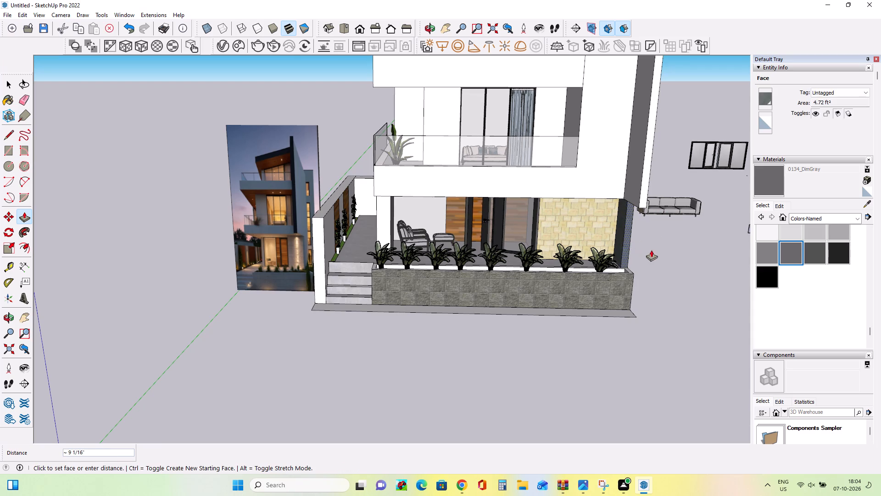
left_click(658, 252)
left_click(630, 242)
left_click(659, 252)
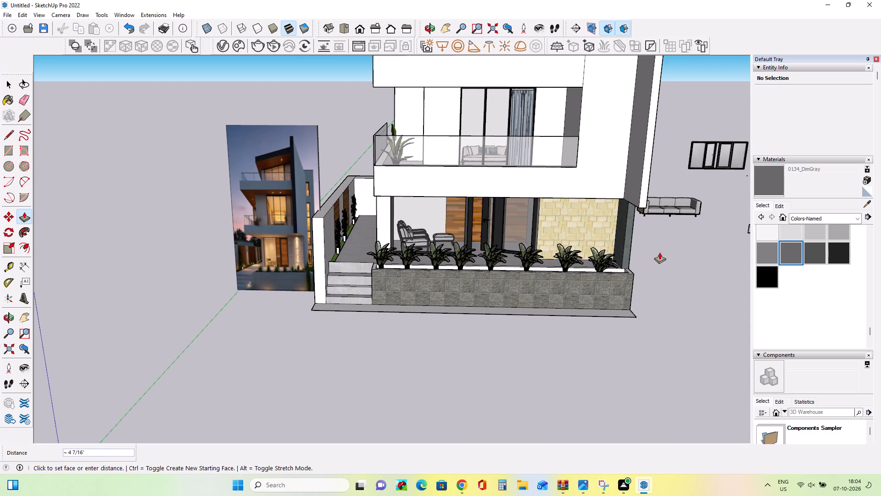
left_click(626, 247)
left_click(650, 258)
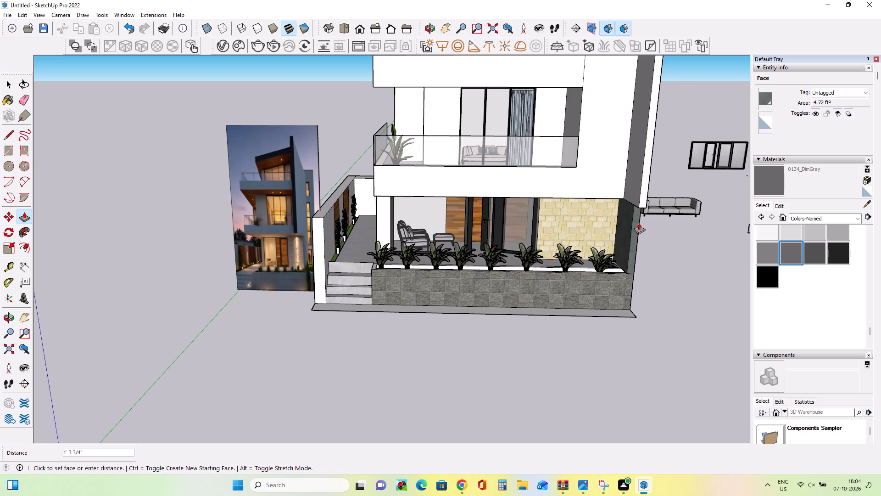
middle_click_drag(661, 216, 667, 244)
left_click(704, 286)
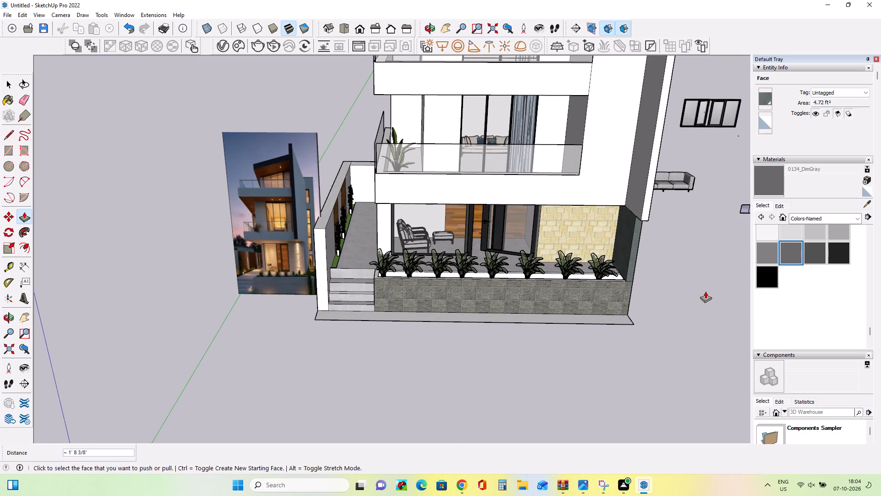
Push the upper fin's front face about 1' 4 9/16" flush with the ground-floor wall face below.
middle_click_drag(716, 318, 600, 278)
left_click(604, 207)
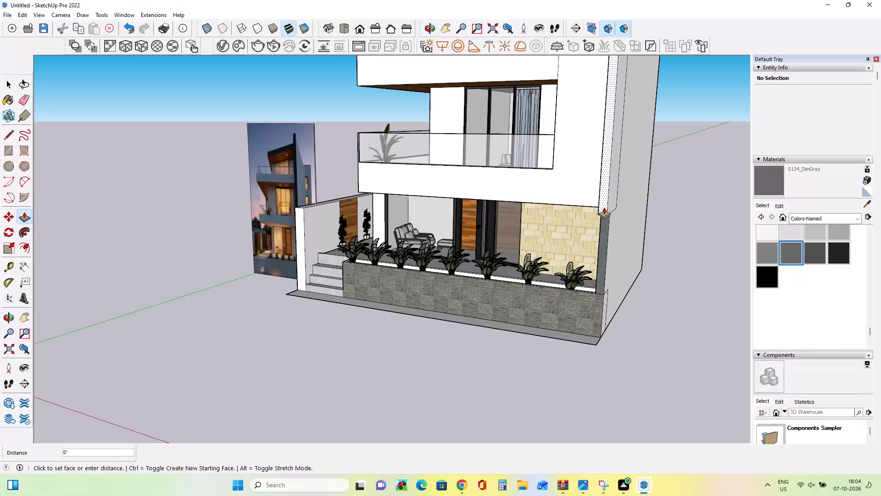
left_click(610, 222)
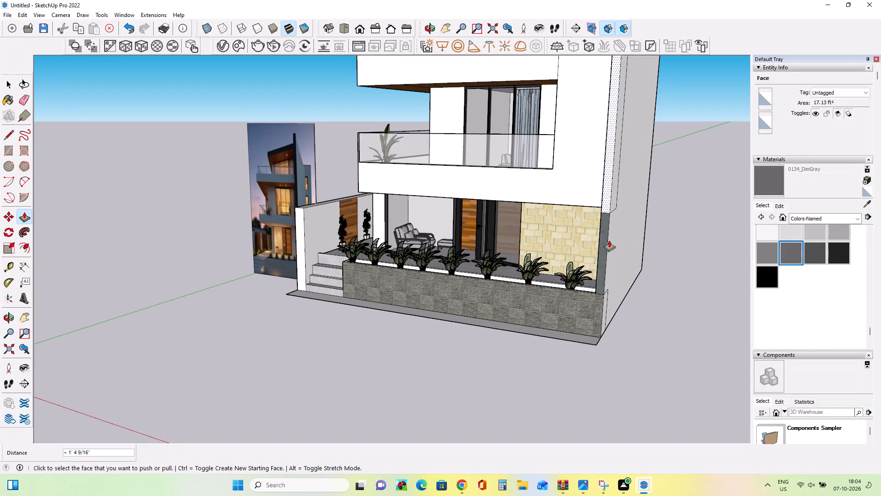
Erase the leftover vertical and bottom edges of the upper fin on the outer side wall.
middle_click_drag(607, 248, 640, 259)
middle_click_drag(646, 236, 567, 259)
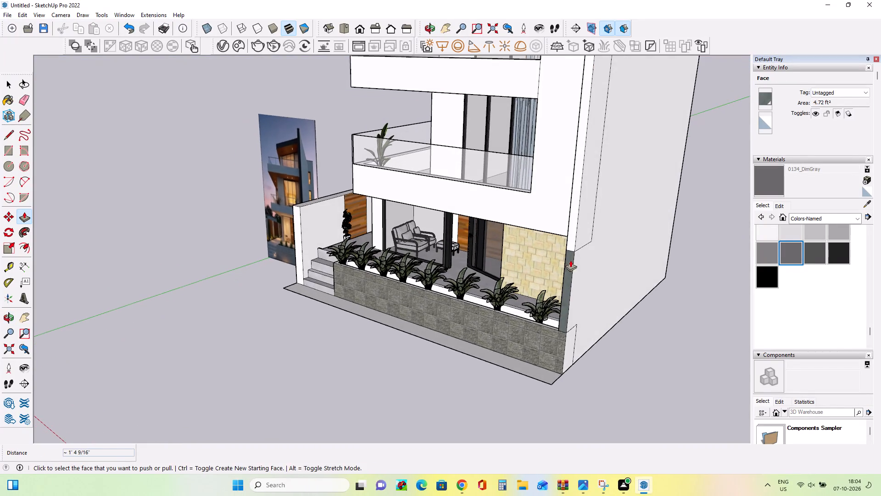
left_click(26, 102)
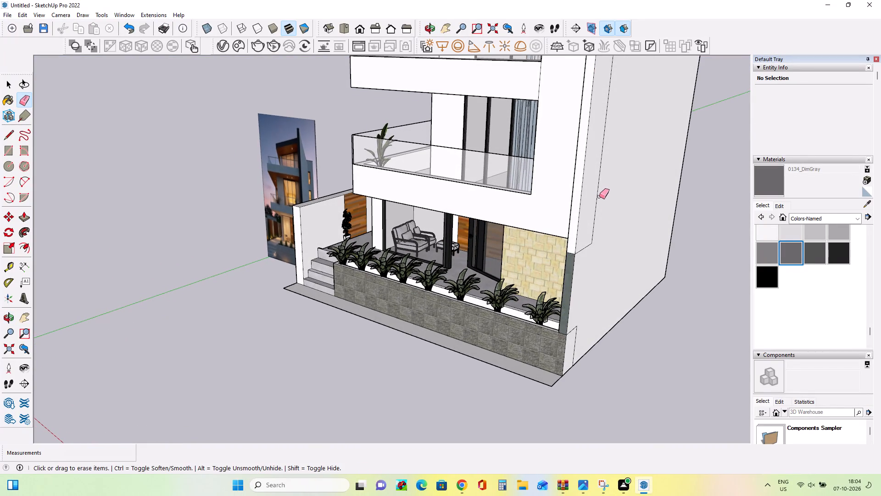
left_click(598, 197)
left_click(589, 248)
left_click(589, 246)
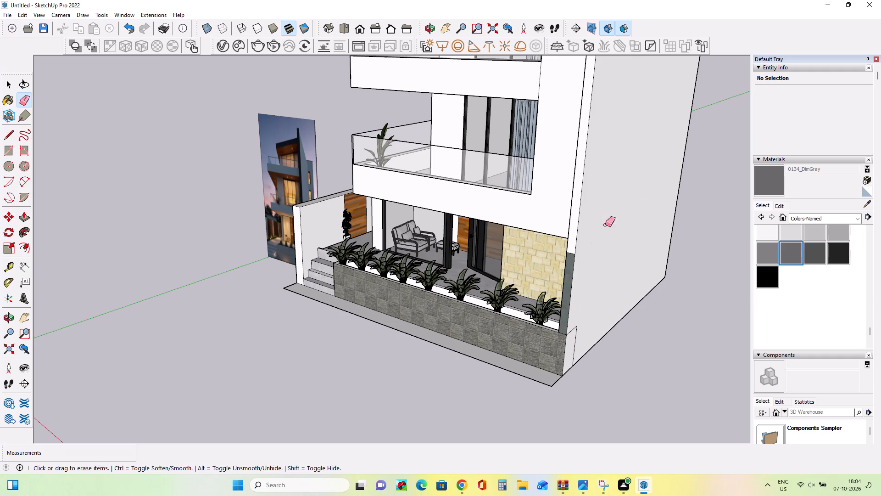
Paint the fin's front and inner faces and the ground-floor side wall beneath it with 0134_DimGray.
left_click(793, 257)
left_click(570, 245)
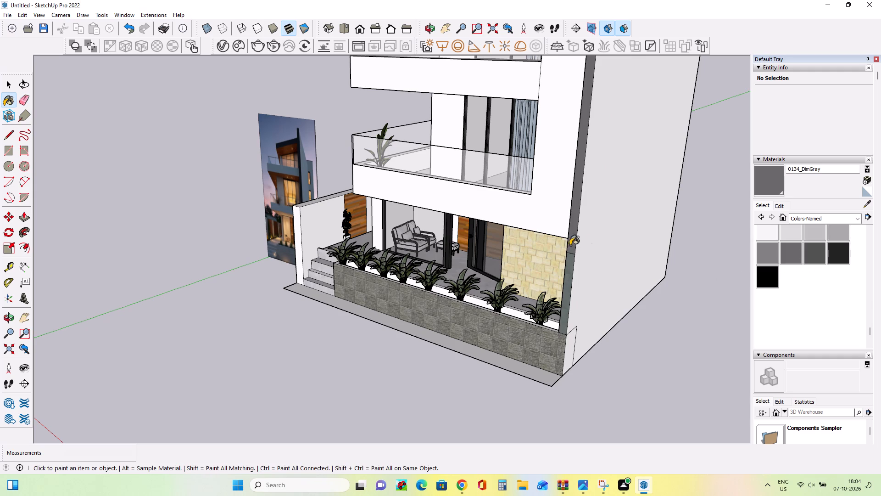
middle_click_drag(531, 254, 669, 260)
left_click(616, 158)
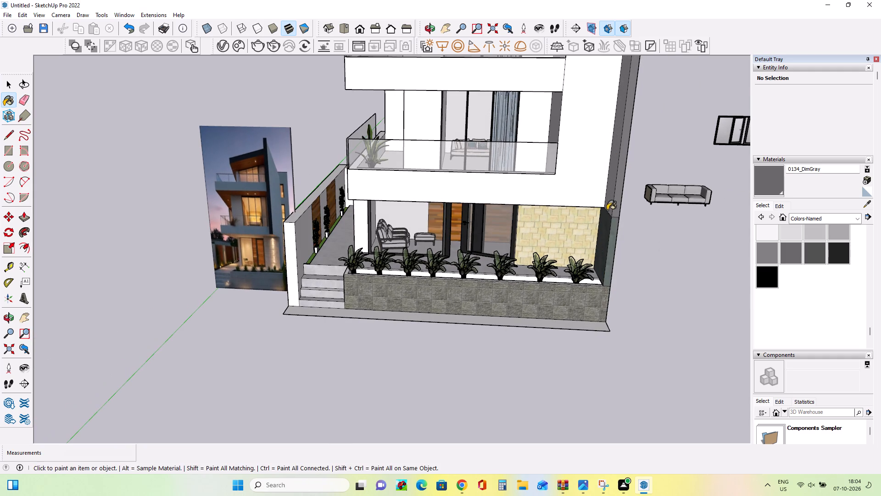
scroll(616, 224, "up", 4)
left_click(609, 227)
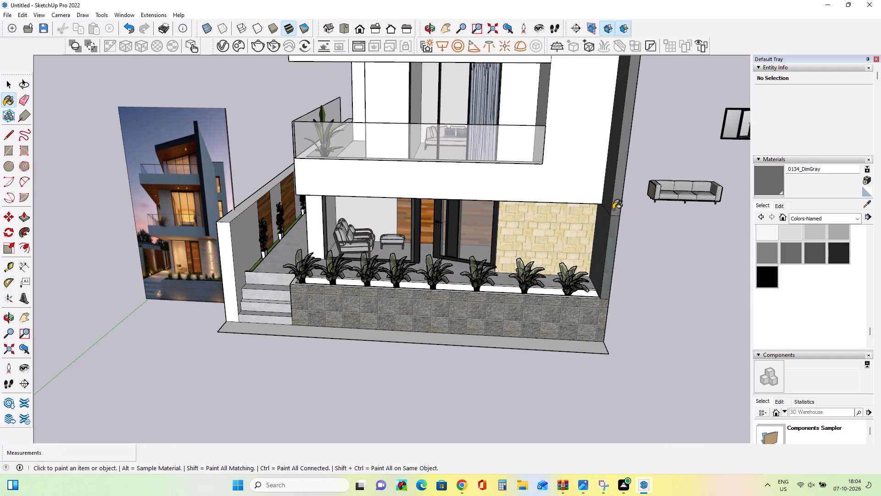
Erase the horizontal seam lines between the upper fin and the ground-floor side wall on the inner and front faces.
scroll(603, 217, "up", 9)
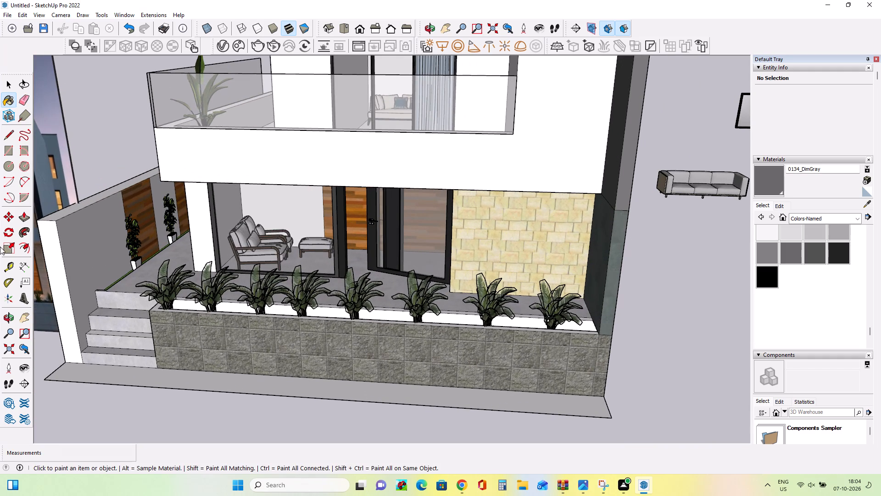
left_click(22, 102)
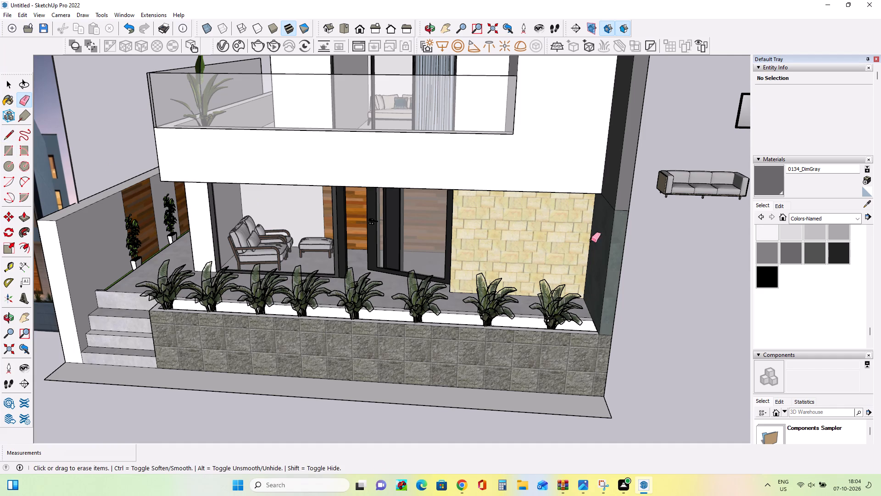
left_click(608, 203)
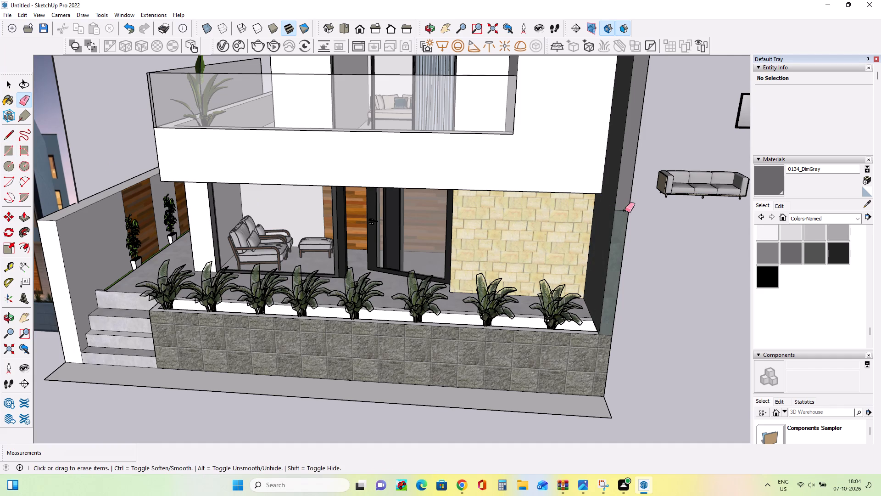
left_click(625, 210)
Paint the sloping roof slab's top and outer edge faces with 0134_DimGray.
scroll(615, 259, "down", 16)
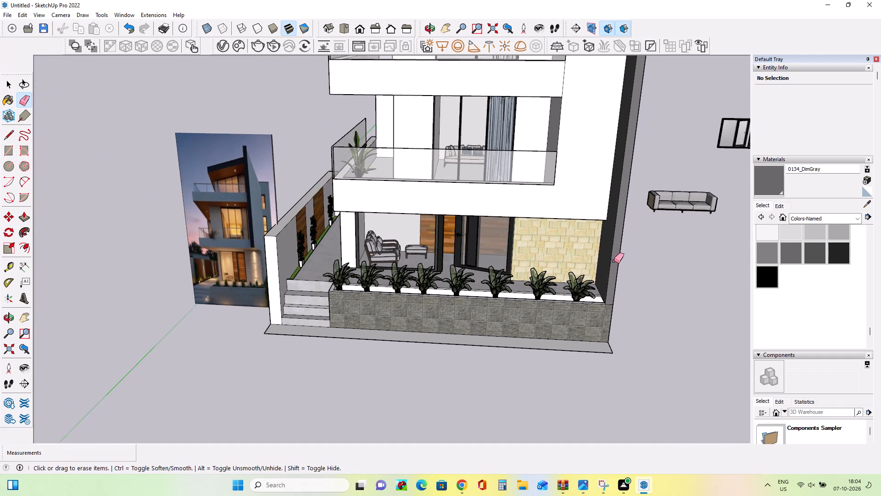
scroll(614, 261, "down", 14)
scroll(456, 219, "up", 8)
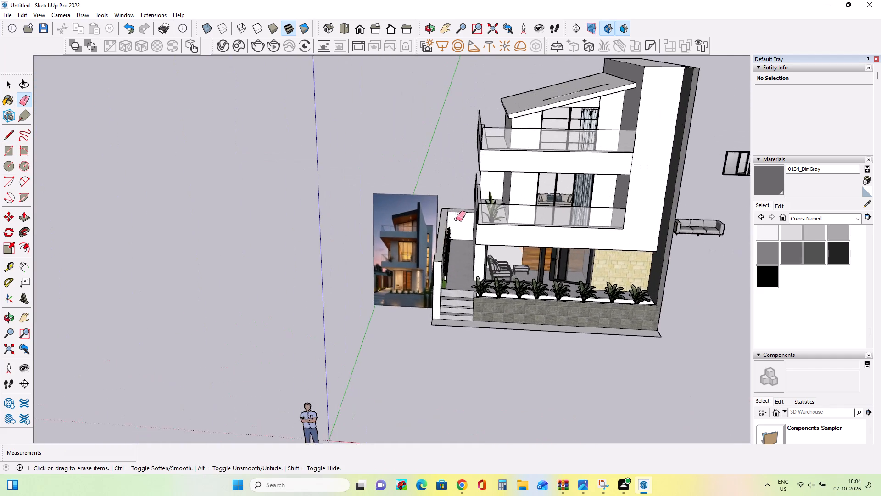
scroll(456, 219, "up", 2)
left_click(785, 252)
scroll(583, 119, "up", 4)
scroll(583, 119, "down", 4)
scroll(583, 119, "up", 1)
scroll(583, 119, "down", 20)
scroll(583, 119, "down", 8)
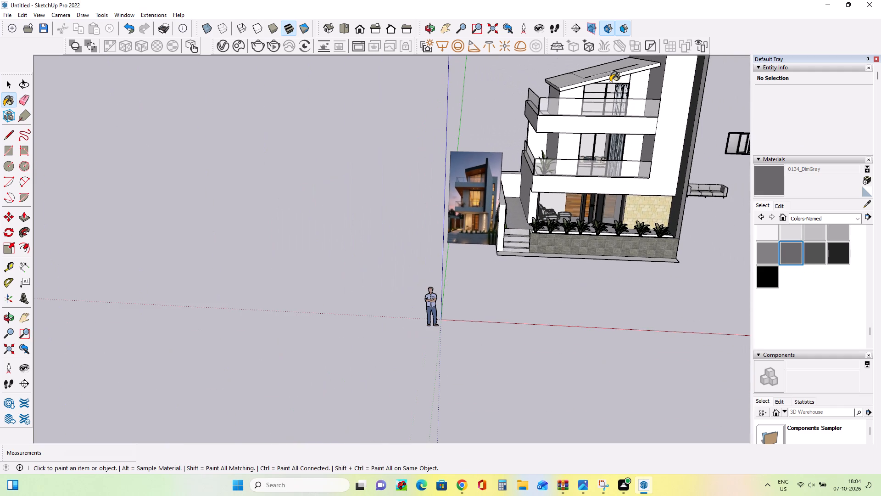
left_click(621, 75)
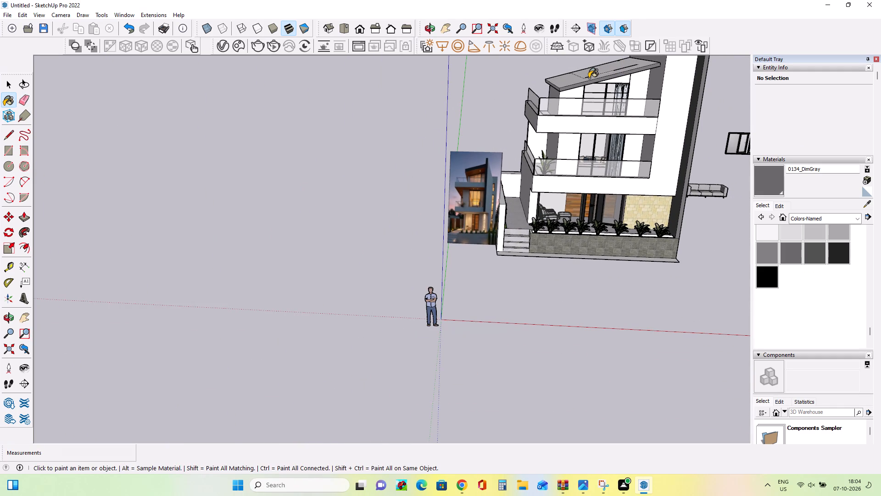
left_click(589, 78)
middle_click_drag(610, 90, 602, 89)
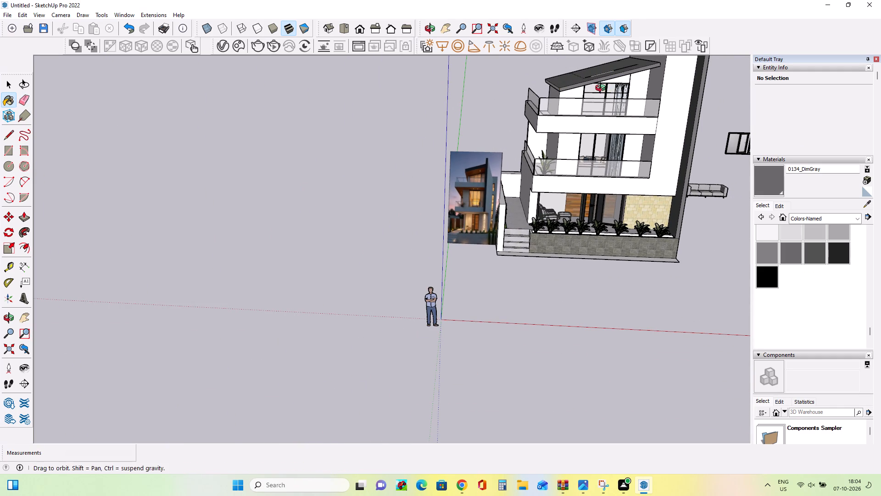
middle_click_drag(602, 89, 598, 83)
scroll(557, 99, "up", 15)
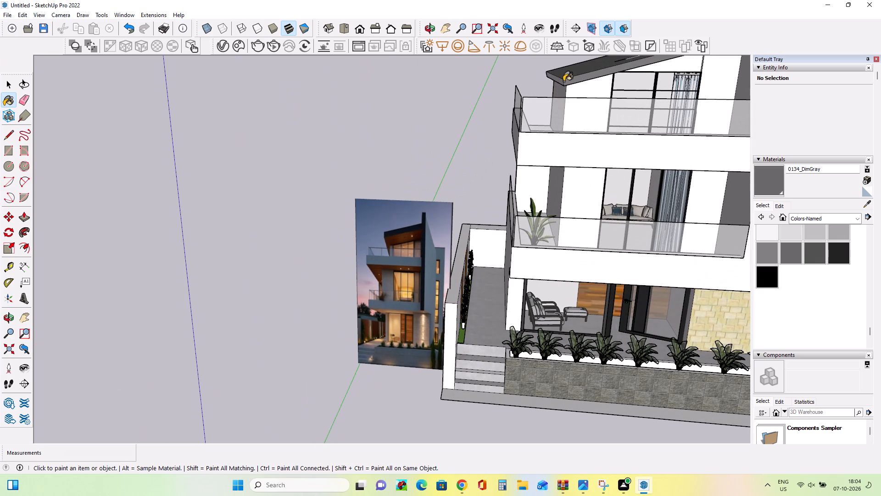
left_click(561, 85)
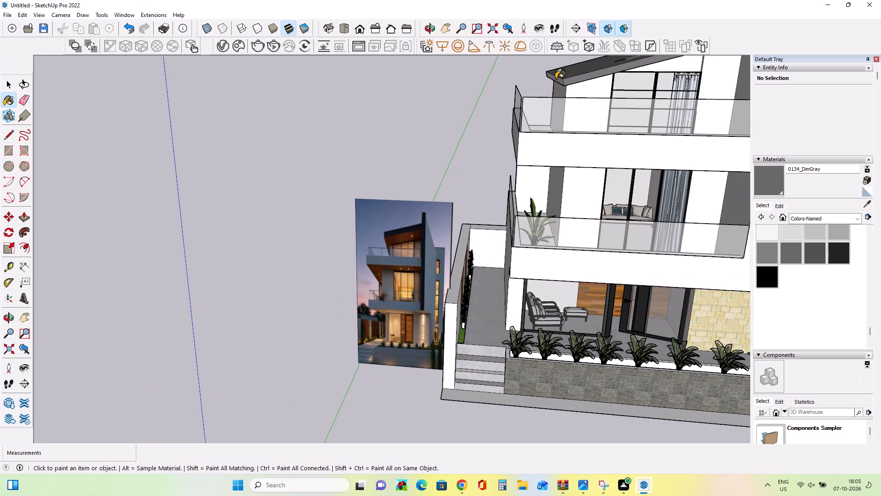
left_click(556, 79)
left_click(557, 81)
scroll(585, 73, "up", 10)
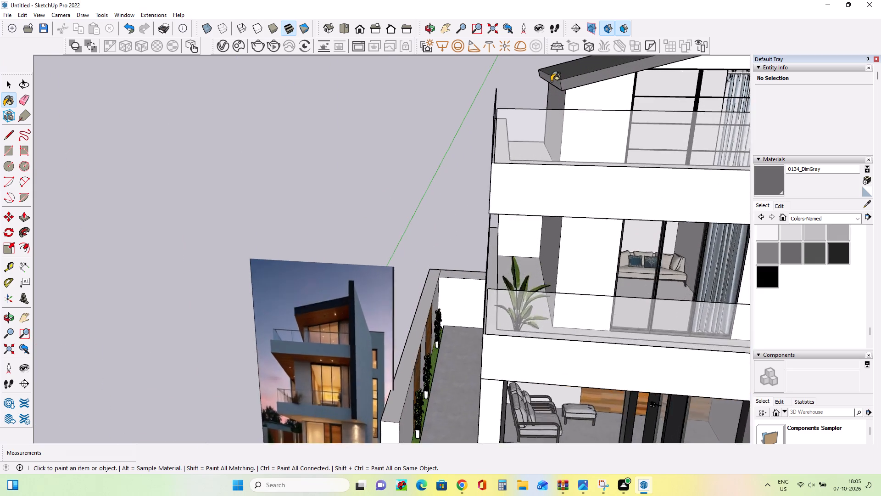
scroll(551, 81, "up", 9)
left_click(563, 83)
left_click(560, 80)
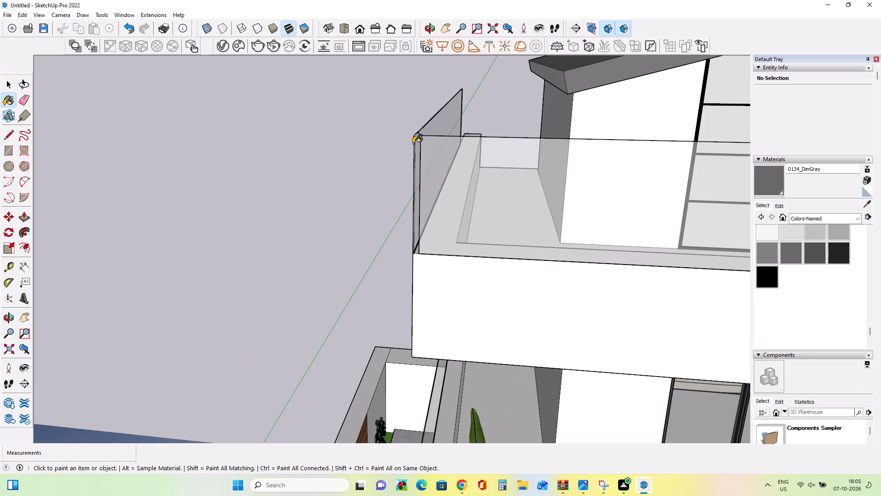
Compare the house's roof, balconies, fin and ground-floor facade with the reference photo from several angles.
scroll(413, 143, "down", 16)
scroll(245, 495, "down", 6)
scroll(391, 452, "down", 8)
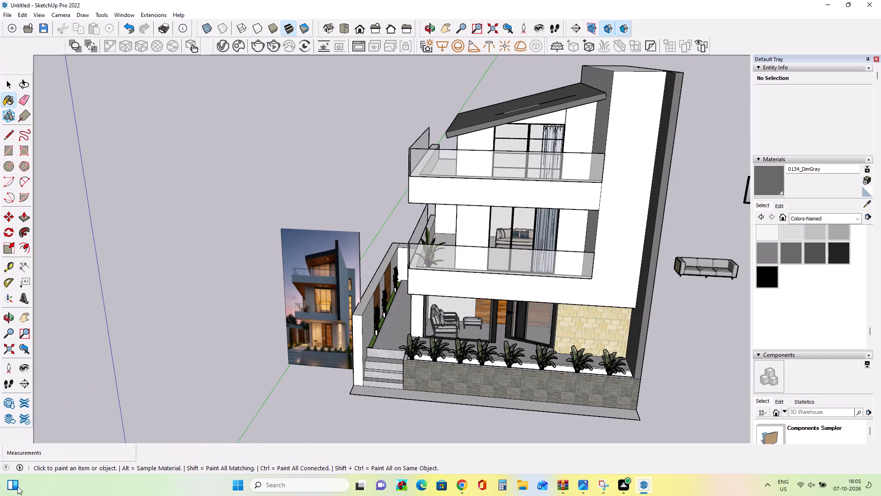
scroll(377, 350, "down", 4)
middle_click_drag(445, 349, 455, 328)
left_click(24, 321)
left_click_drag(449, 273, 397, 286)
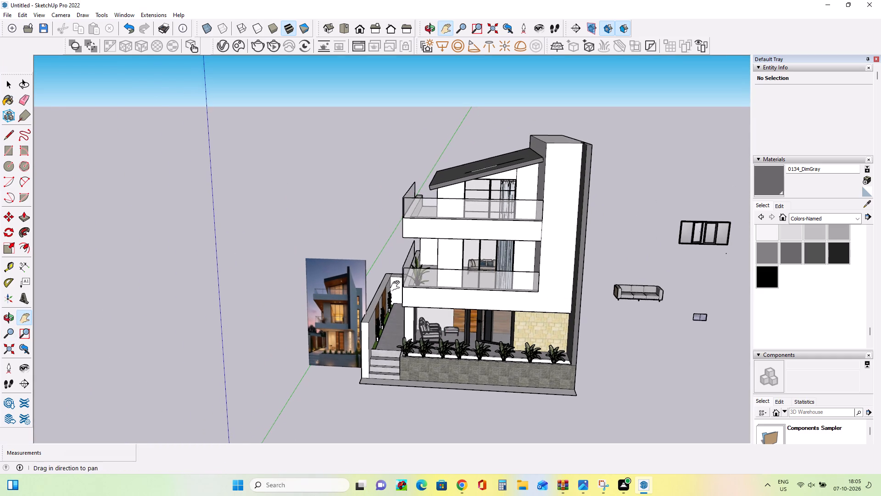
left_click_drag(397, 286, 354, 288)
scroll(441, 364, "up", 3)
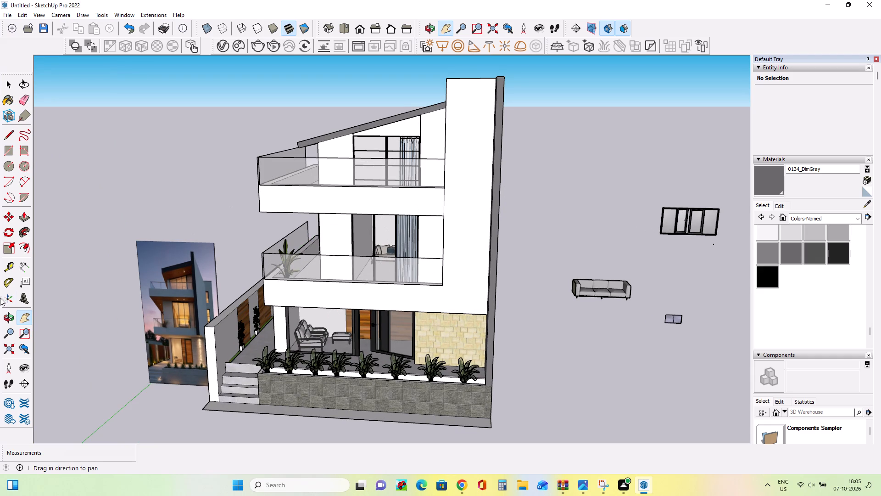
left_click_drag(273, 315, 289, 280)
middle_click_drag(387, 348, 428, 365)
left_click_drag(396, 314, 350, 333)
scroll(418, 311, "down", 5)
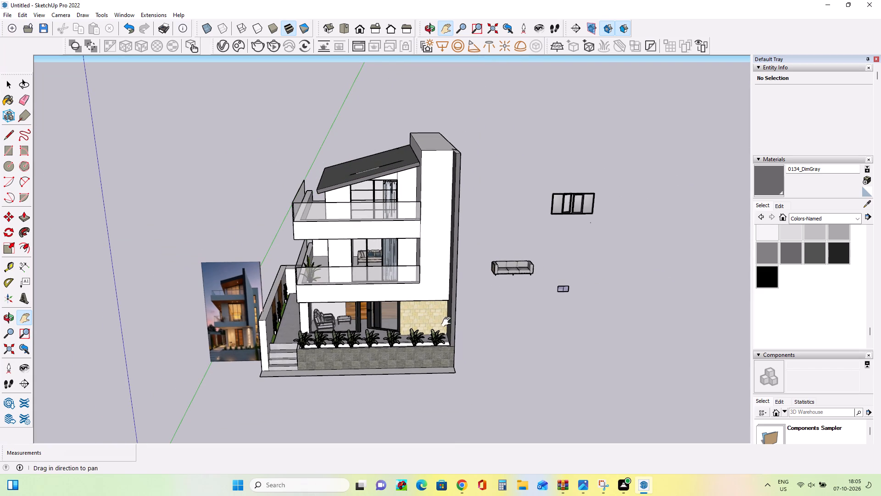
left_click_drag(393, 331, 392, 324)
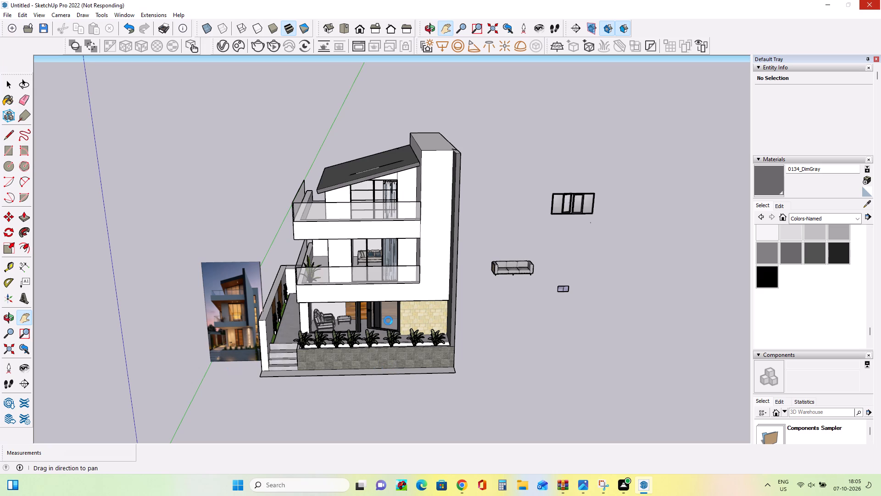
middle_click_drag(383, 391, 388, 356)
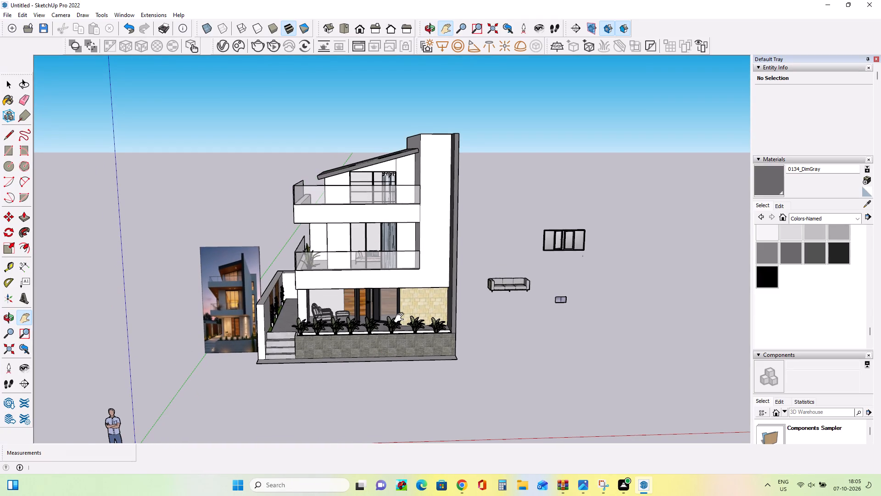
scroll(401, 318, "up", 3)
scroll(165, 319, "up", 5)
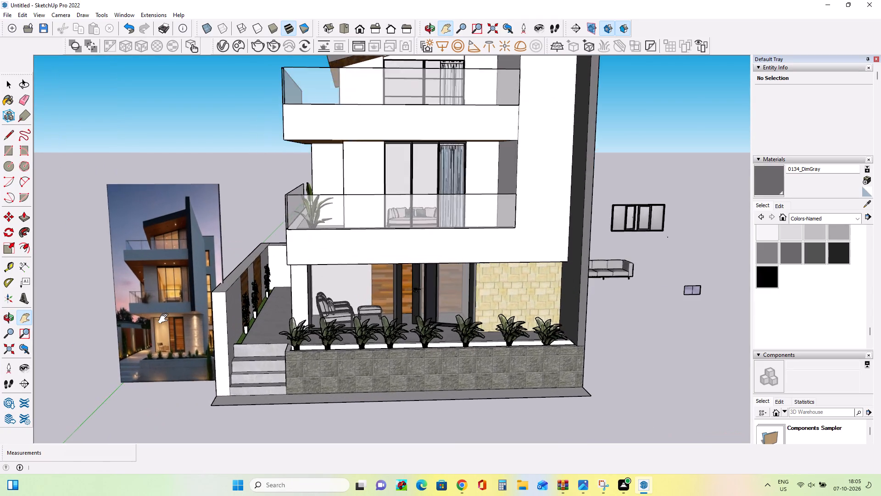
scroll(165, 319, "up", 8)
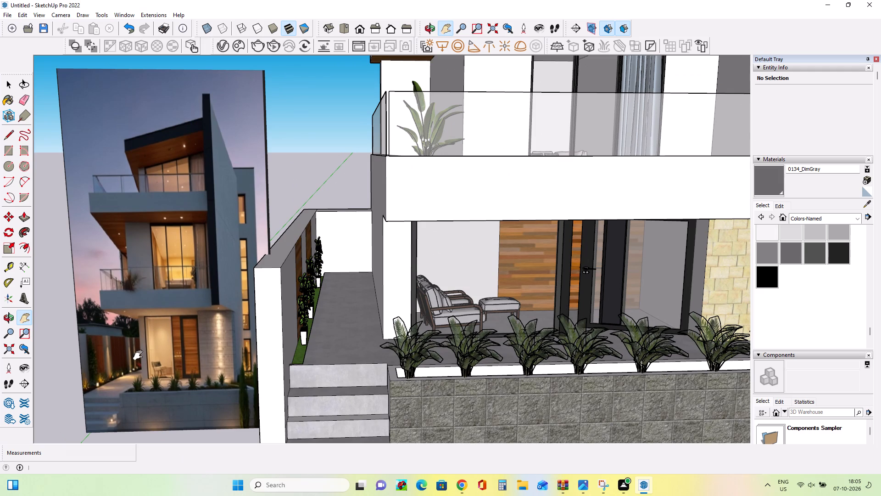
middle_click_drag(119, 338, 130, 338)
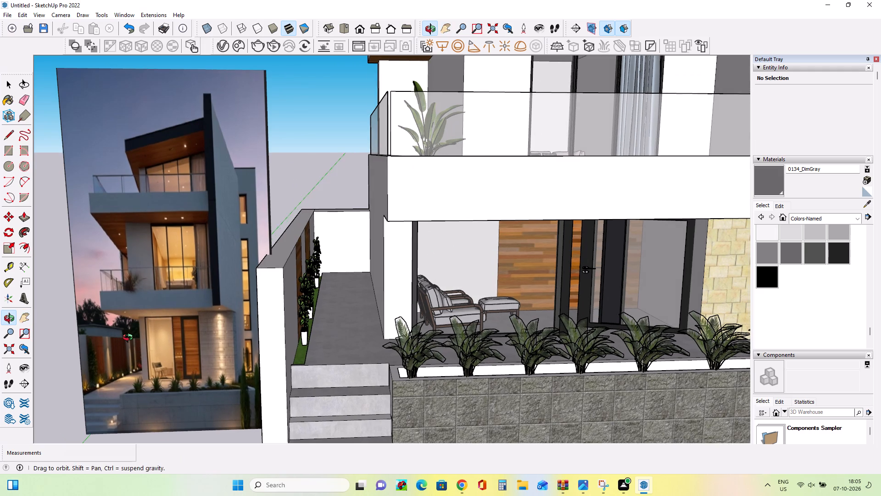
middle_click_drag(130, 338, 162, 336)
scroll(162, 336, "down", 2)
middle_click_drag(213, 338, 190, 342)
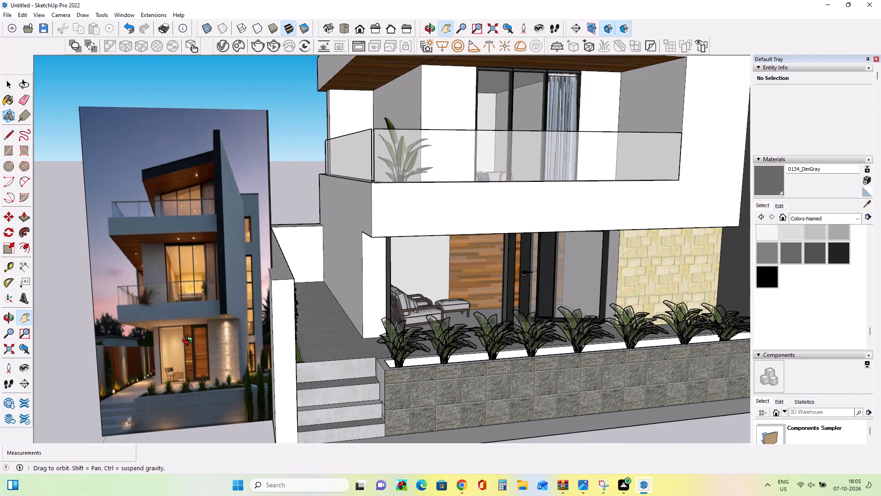
middle_click_drag(190, 342, 178, 345)
scroll(178, 345, "down", 6)
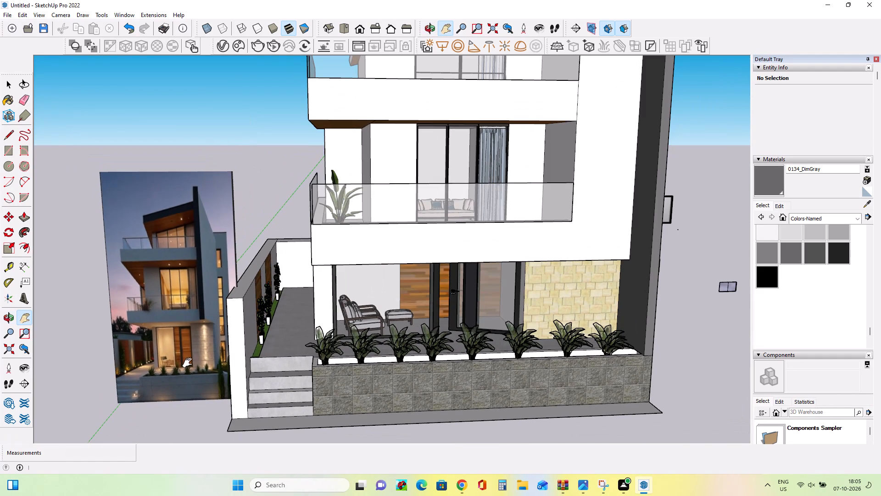
scroll(190, 363, "down", 1)
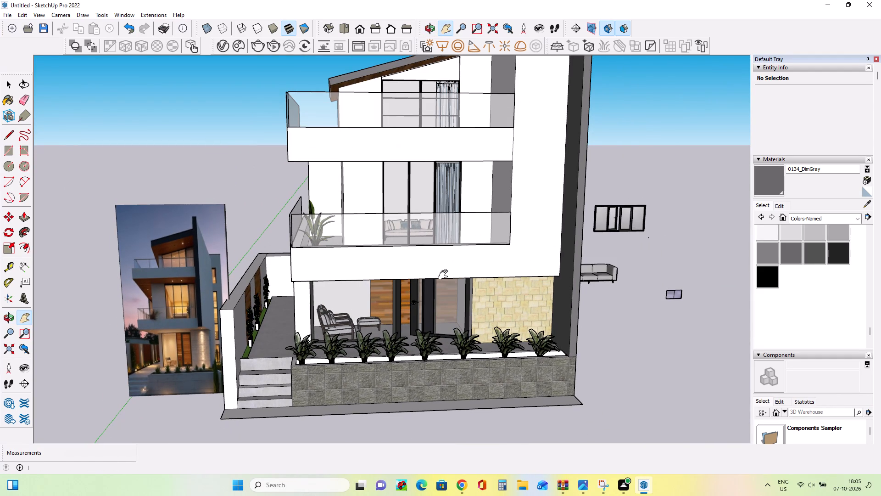
middle_click_drag(491, 317, 462, 336)
scroll(459, 334, "down", 5)
middle_click_drag(459, 334, 452, 323)
scroll(451, 328, "up", 2)
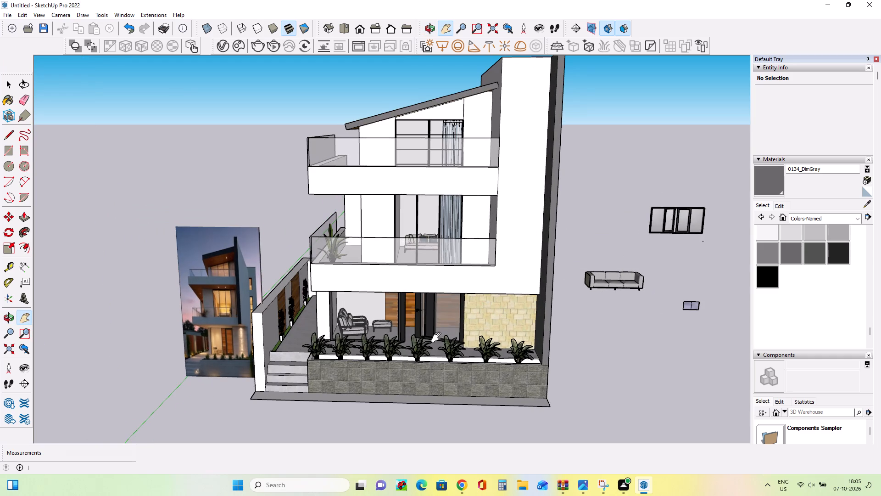
middle_click_drag(318, 380, 327, 356)
scroll(327, 356, "up", 1)
middle_click_drag(231, 364, 268, 333)
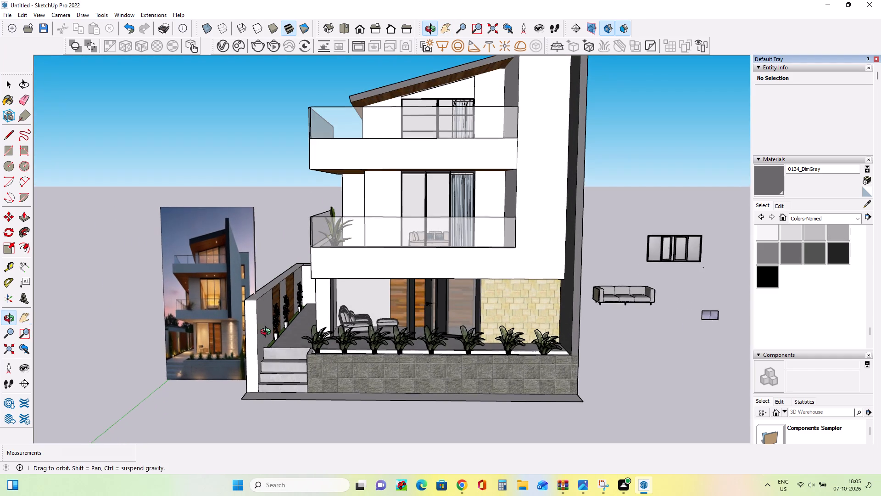
middle_click_drag(268, 333, 276, 319)
scroll(235, 318, "up", 3)
scroll(235, 318, "down", 5)
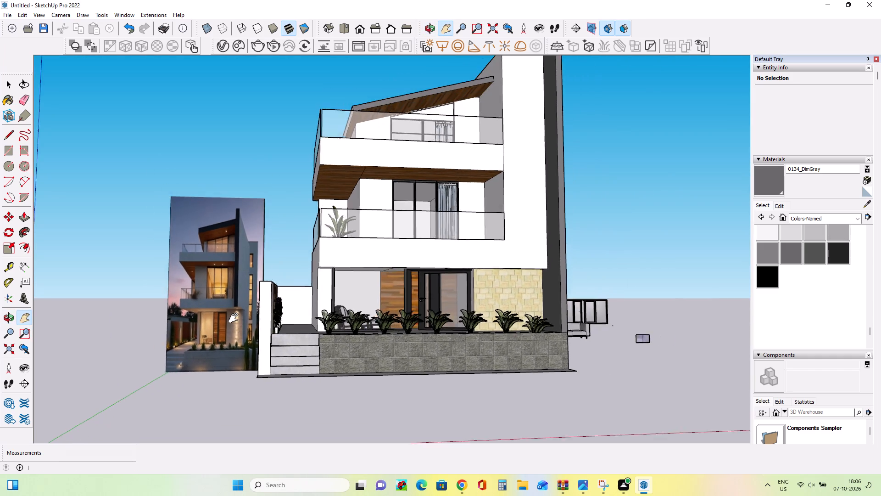
scroll(235, 318, "down", 4)
middle_click_drag(455, 306, 473, 314)
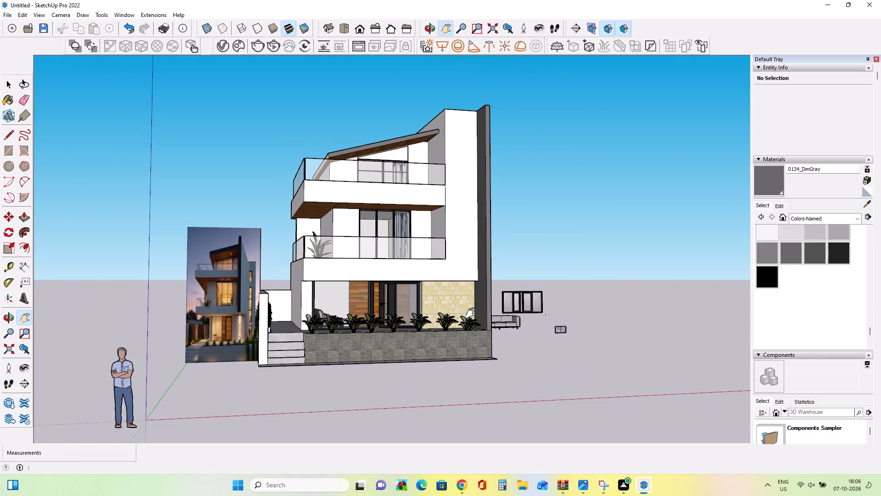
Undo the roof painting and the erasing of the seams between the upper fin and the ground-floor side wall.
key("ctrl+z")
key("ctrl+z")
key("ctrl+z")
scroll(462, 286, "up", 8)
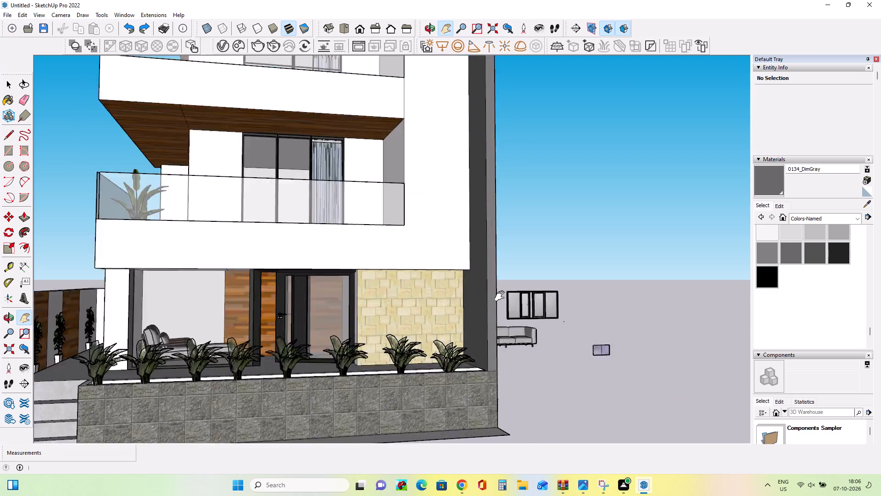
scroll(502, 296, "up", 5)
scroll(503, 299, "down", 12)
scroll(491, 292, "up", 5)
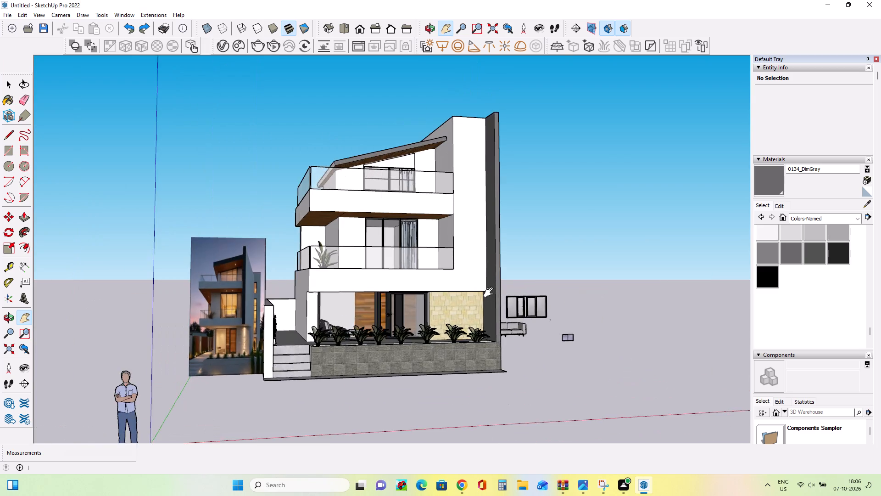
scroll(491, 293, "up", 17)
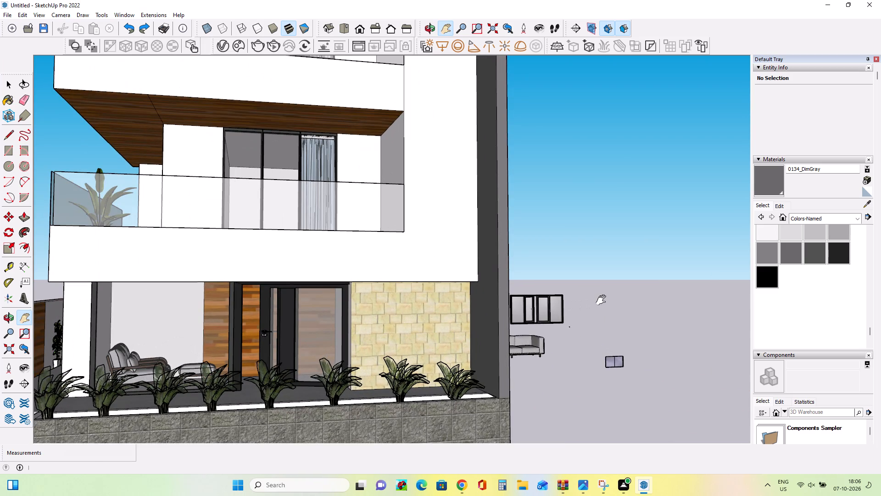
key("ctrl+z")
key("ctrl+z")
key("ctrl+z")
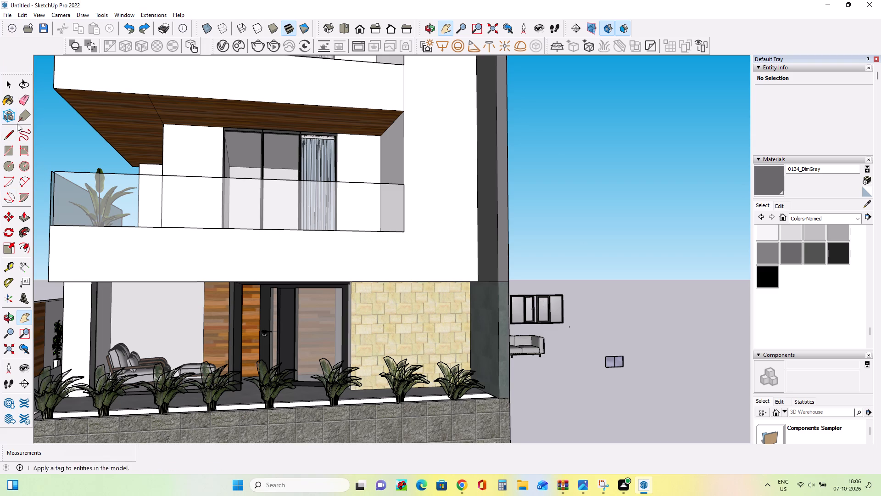
Push the front face of the ground-floor side wall beneath the dark grey fin back about 3' 11 13/16".
left_click(19, 221)
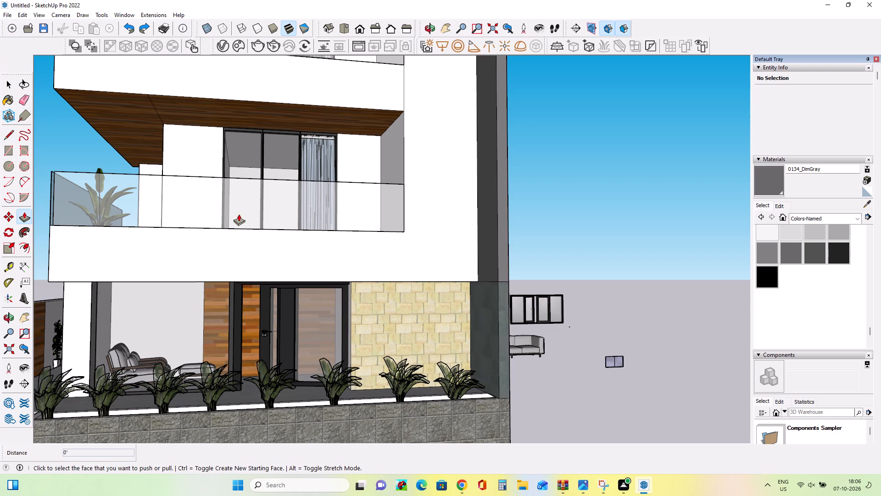
left_click(502, 316)
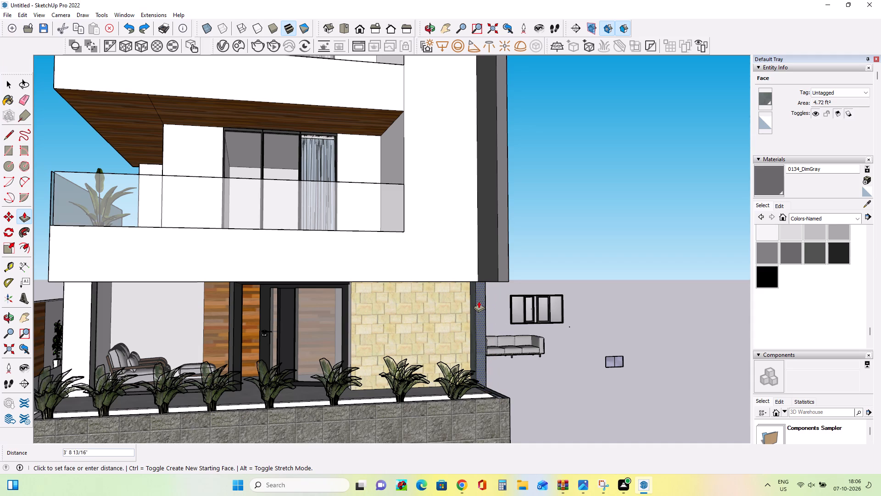
left_click(479, 301)
Compare the house's fin, roof and balconies with the reference photo from several angles and distances.
middle_click_drag(571, 355, 523, 389)
scroll(525, 365, "down", 3)
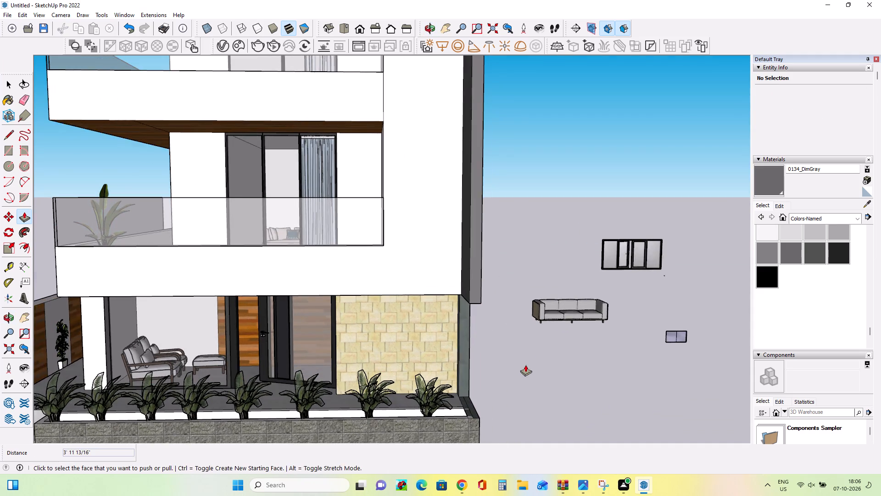
scroll(525, 365, "down", 5)
scroll(547, 297, "down", 4)
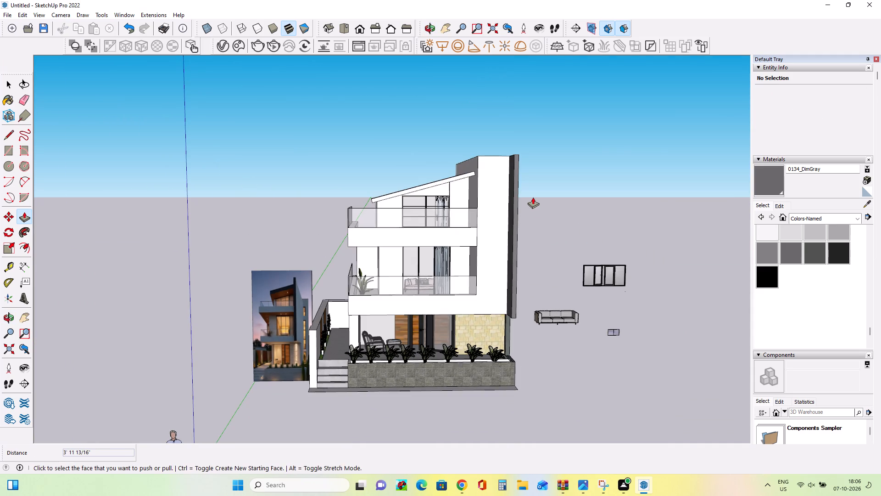
scroll(533, 197, "up", 3)
scroll(533, 197, "down", 5)
scroll(497, 243, "up", 1)
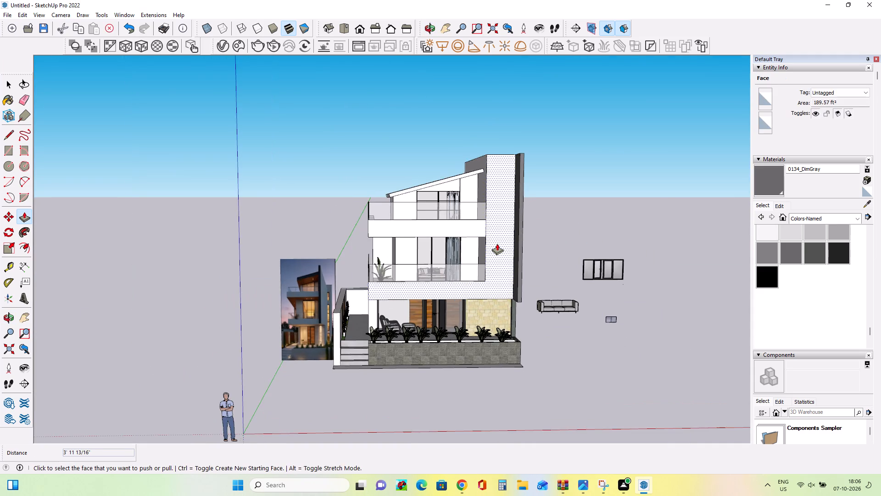
scroll(497, 243, "up", 5)
scroll(497, 243, "down", 2)
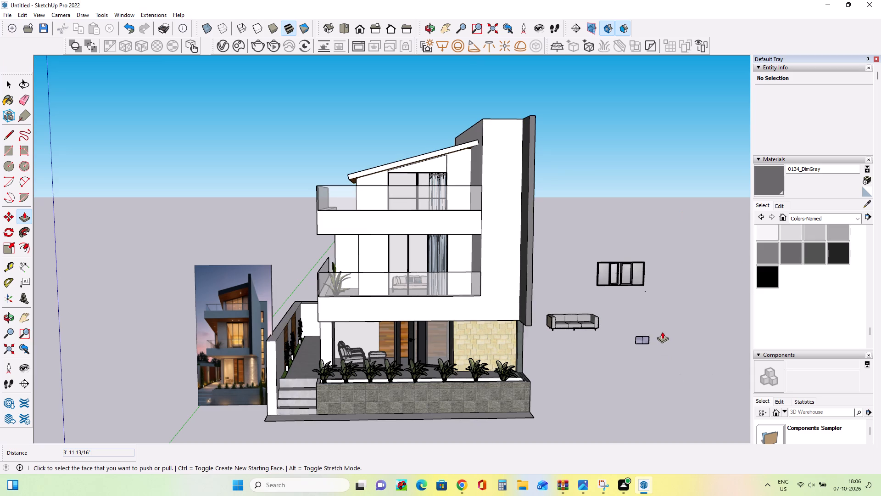
scroll(600, 356, "down", 2)
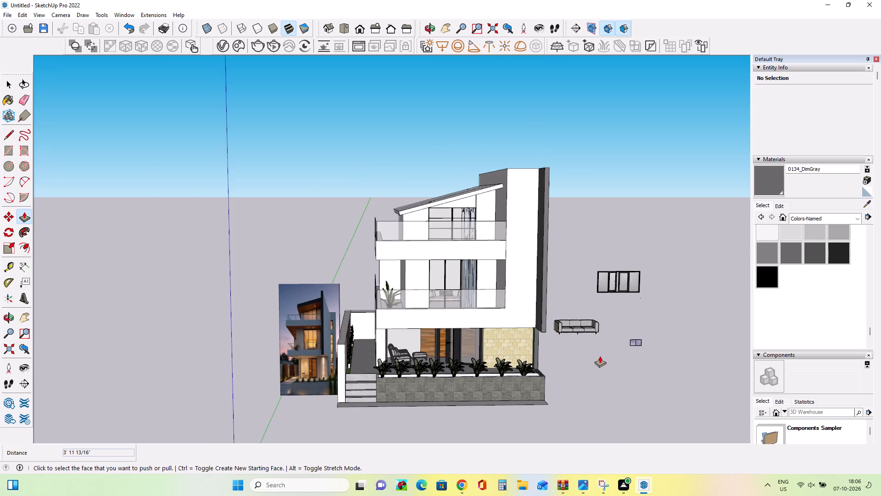
middle_click_drag(586, 366, 587, 388)
scroll(364, 363, "down", 1)
scroll(364, 363, "up", 4)
scroll(325, 335, "up", 4)
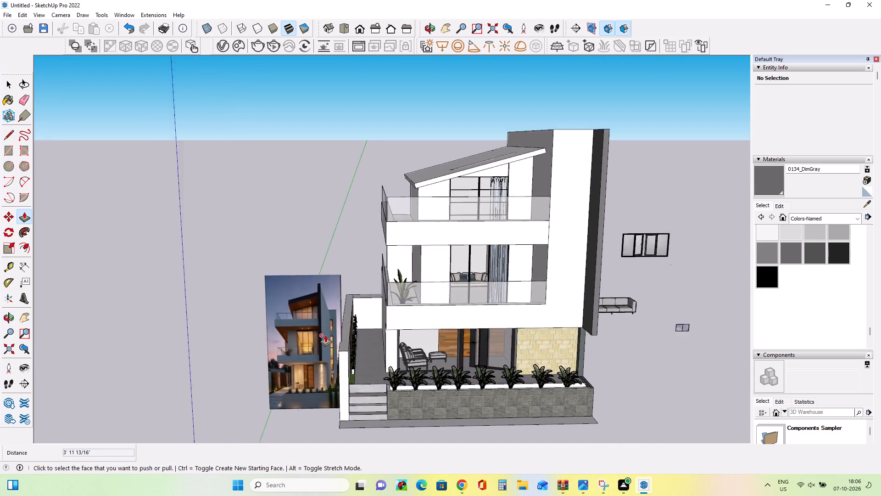
middle_click_drag(325, 335, 249, 271)
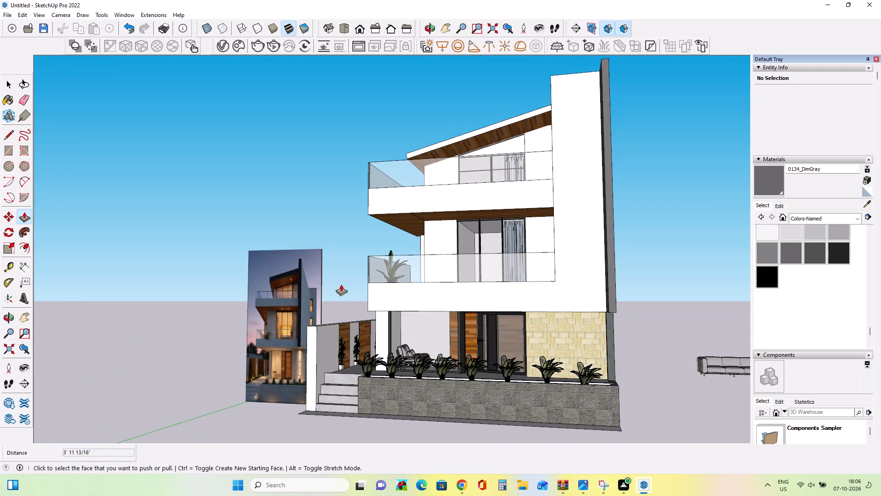
middle_click_drag(546, 291, 525, 308)
scroll(508, 283, "down", 3)
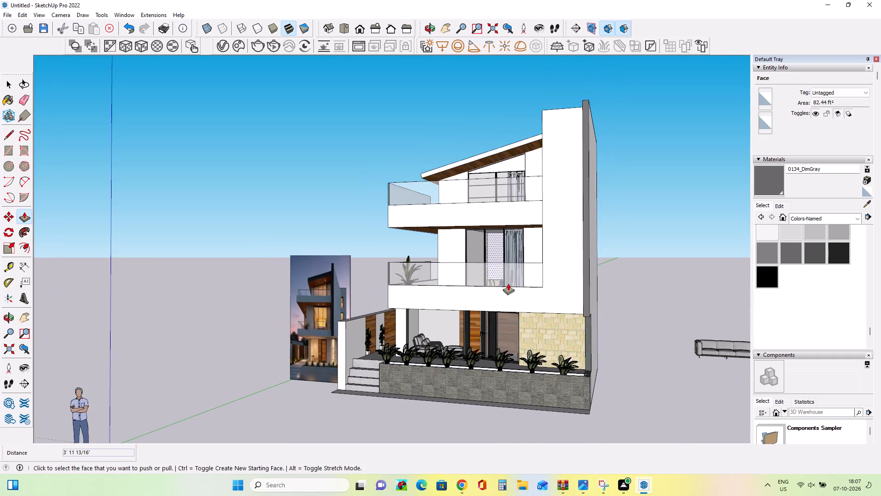
scroll(508, 283, "down", 4)
scroll(527, 272, "up", 3)
middle_click_drag(527, 272, 524, 265)
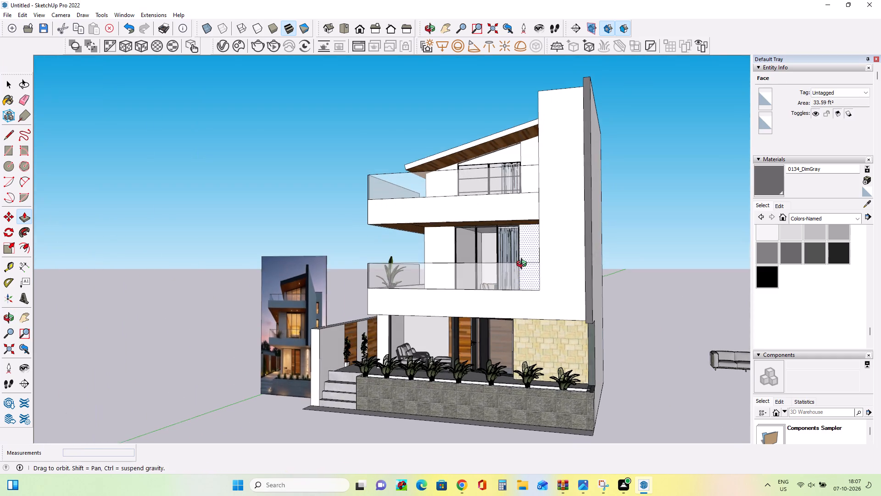
middle_click_drag(524, 265, 523, 261)
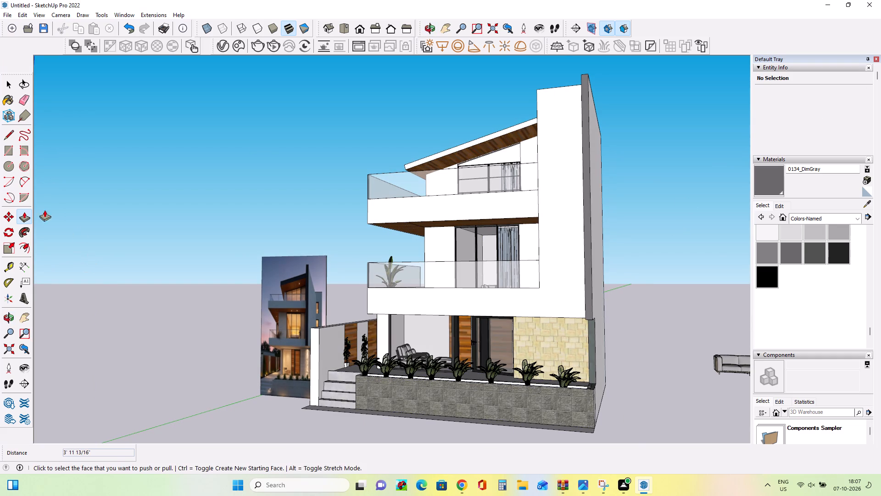
Draw two circles on the top roof's timber soffit: radius about 5 5/16" near the fin, and a larger one toward the lower end.
left_click(7, 166)
scroll(507, 151, "up", 2)
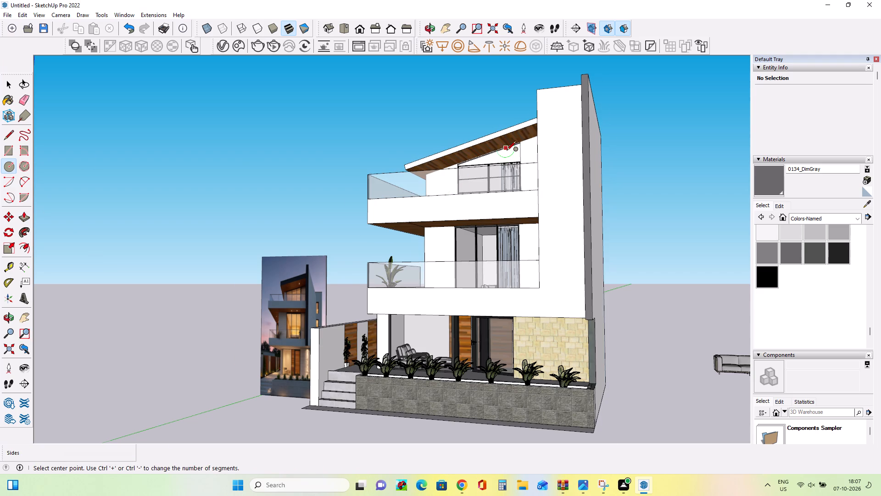
scroll(507, 151, "up", 10)
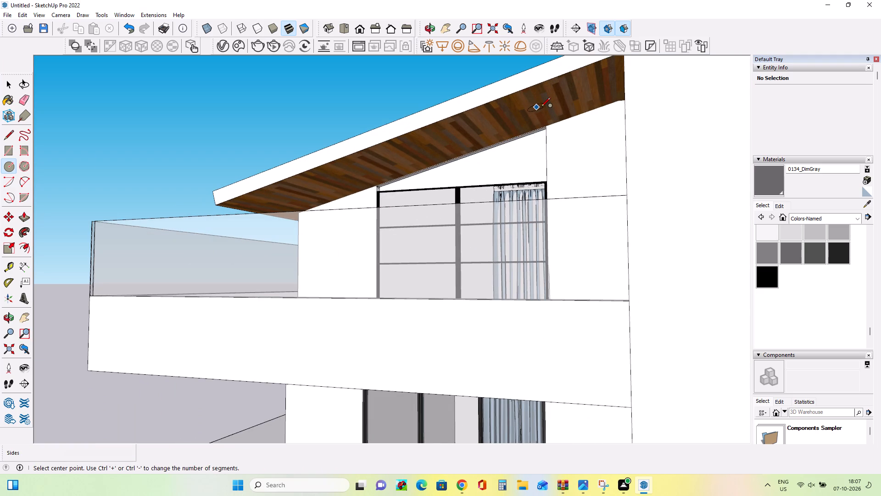
left_click(541, 107)
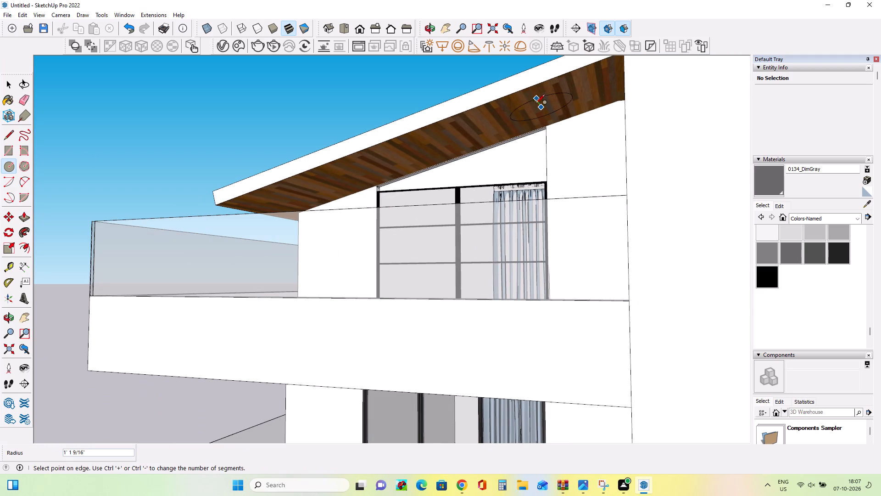
left_click(537, 106)
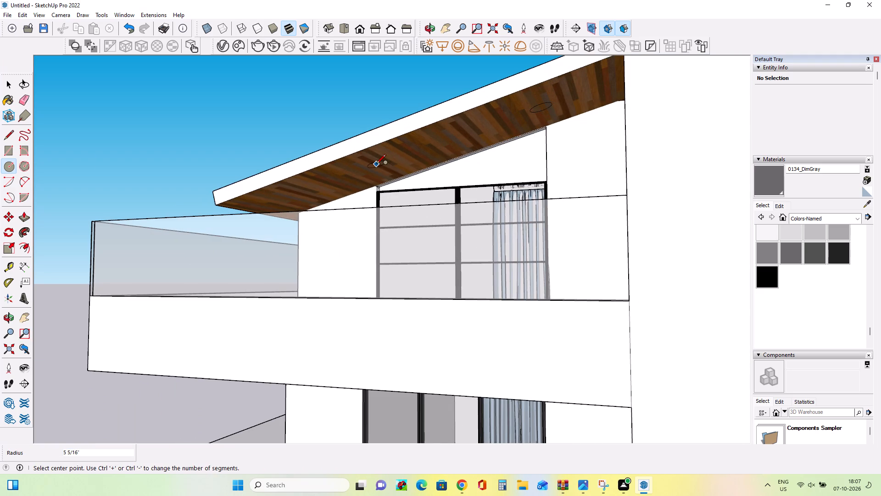
left_click(376, 164)
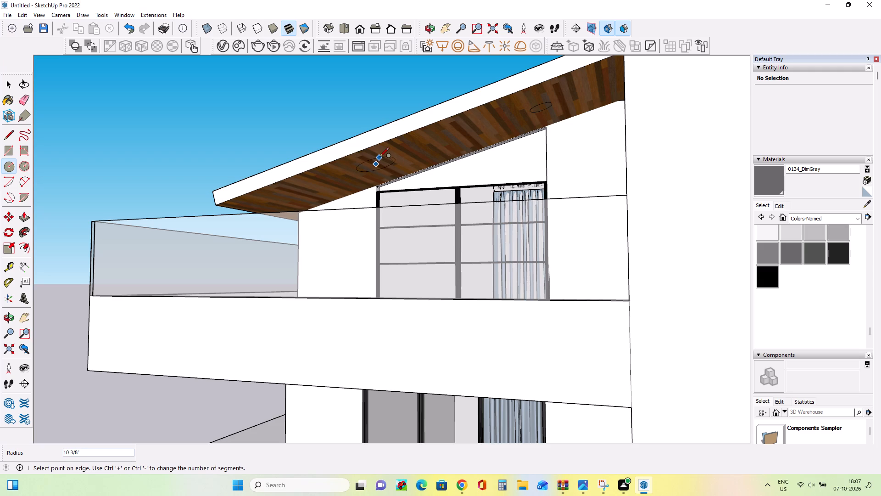
left_click(380, 158)
middle_click_drag(446, 233, 439, 232)
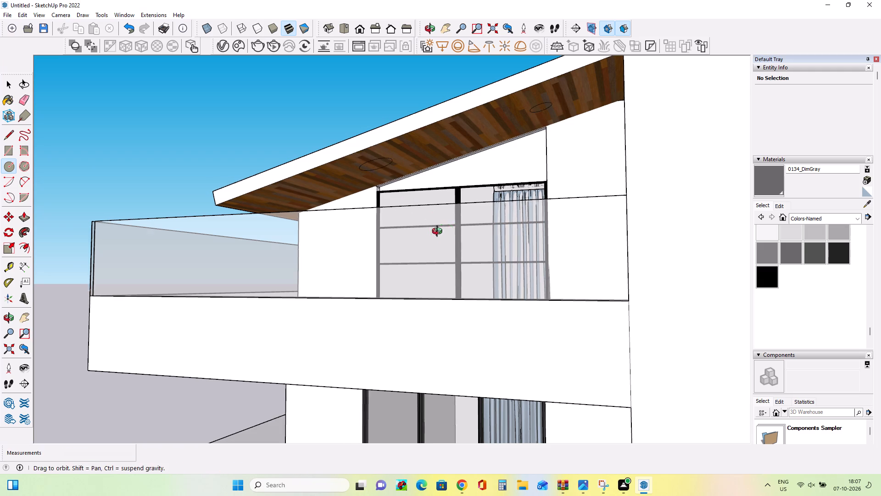
middle_click_drag(439, 232, 430, 231)
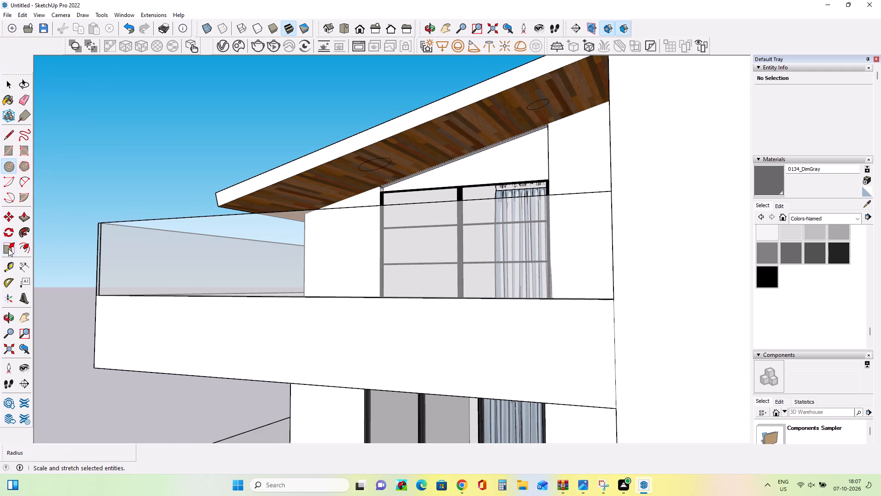
Recess both soffit circles upward into the roof slab, making the larger one about 3 3/4" deep.
left_click(22, 220)
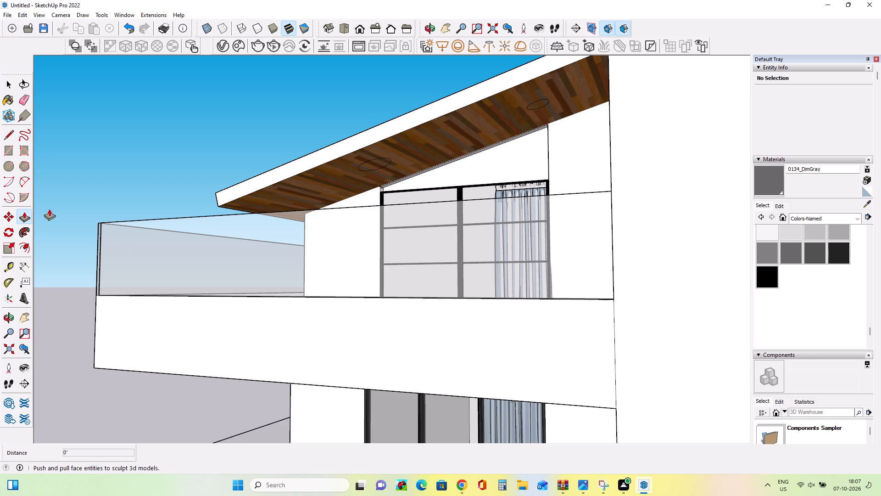
left_click(541, 104)
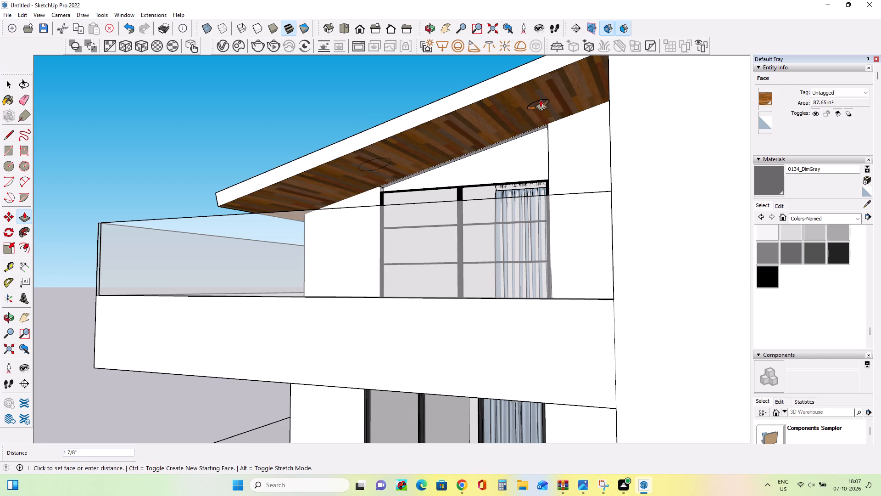
left_click(541, 100)
left_click(383, 164)
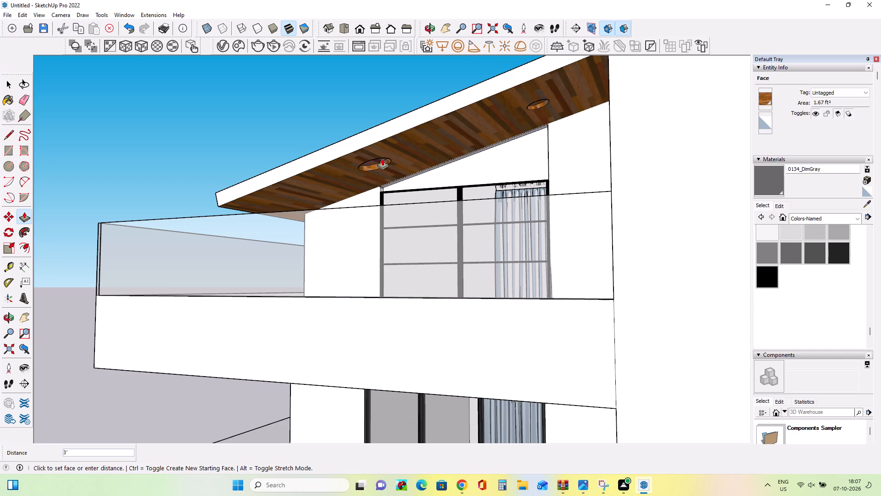
left_click(382, 157)
middle_click_drag(494, 175, 469, 161)
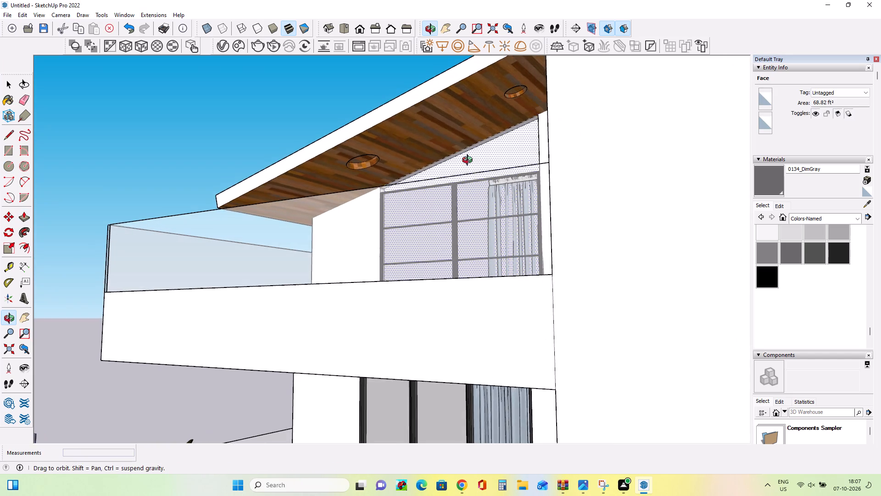
middle_click_drag(469, 161, 470, 161)
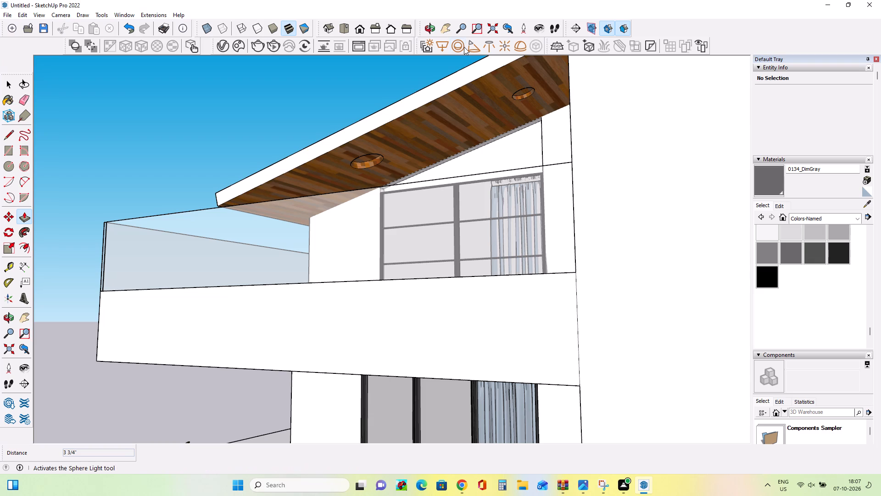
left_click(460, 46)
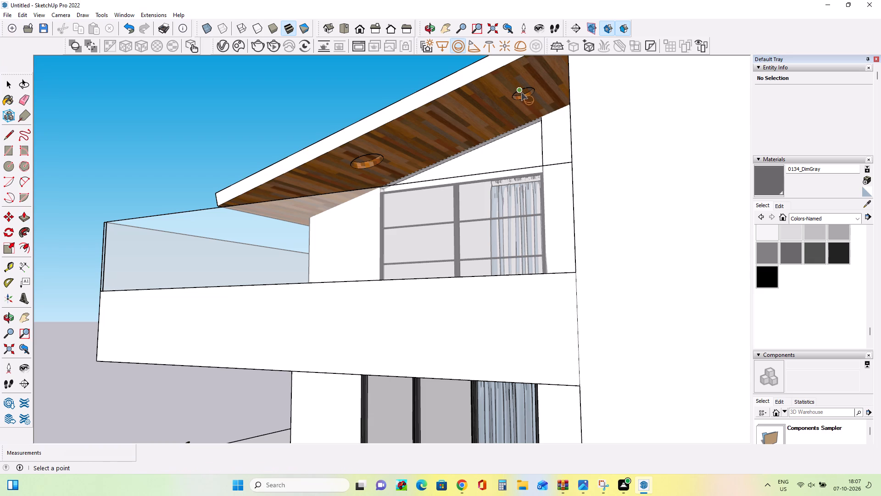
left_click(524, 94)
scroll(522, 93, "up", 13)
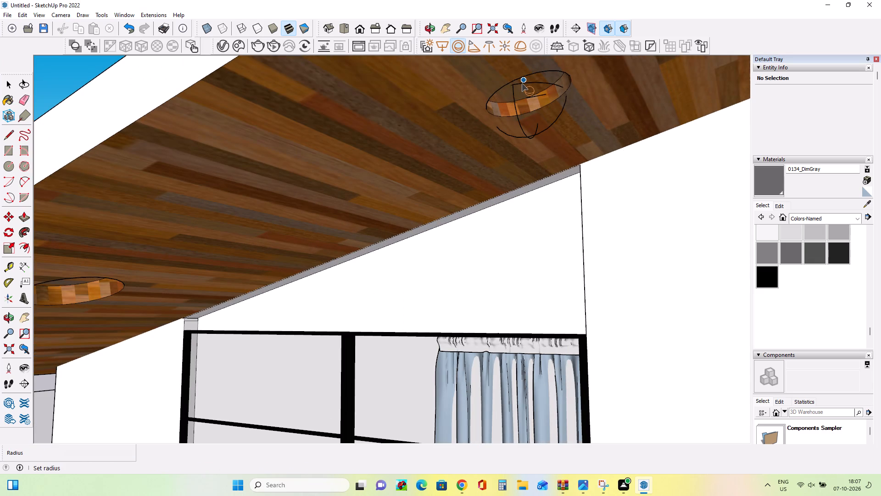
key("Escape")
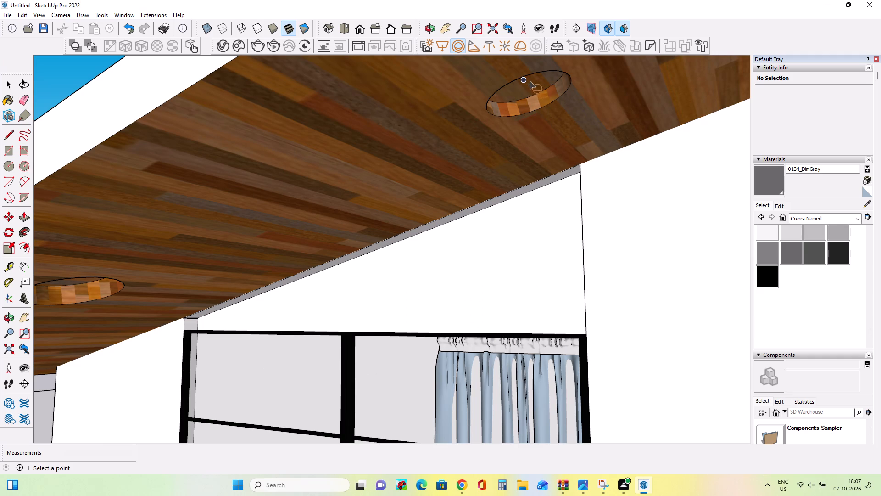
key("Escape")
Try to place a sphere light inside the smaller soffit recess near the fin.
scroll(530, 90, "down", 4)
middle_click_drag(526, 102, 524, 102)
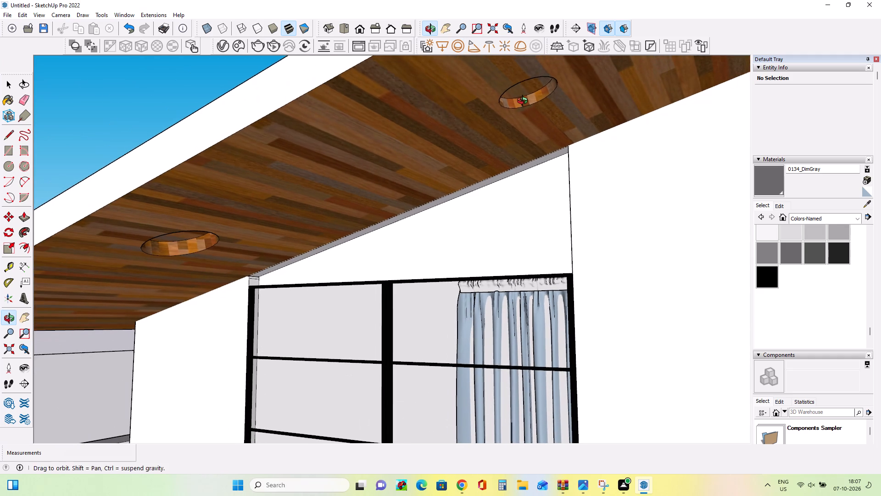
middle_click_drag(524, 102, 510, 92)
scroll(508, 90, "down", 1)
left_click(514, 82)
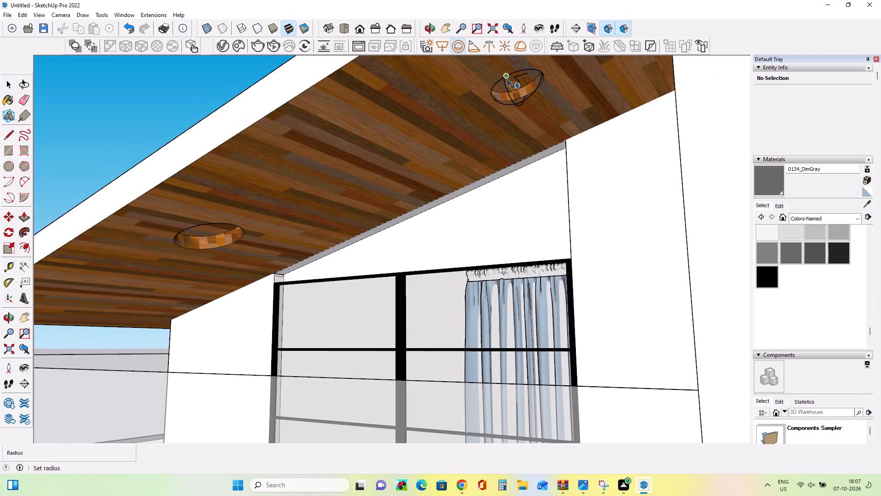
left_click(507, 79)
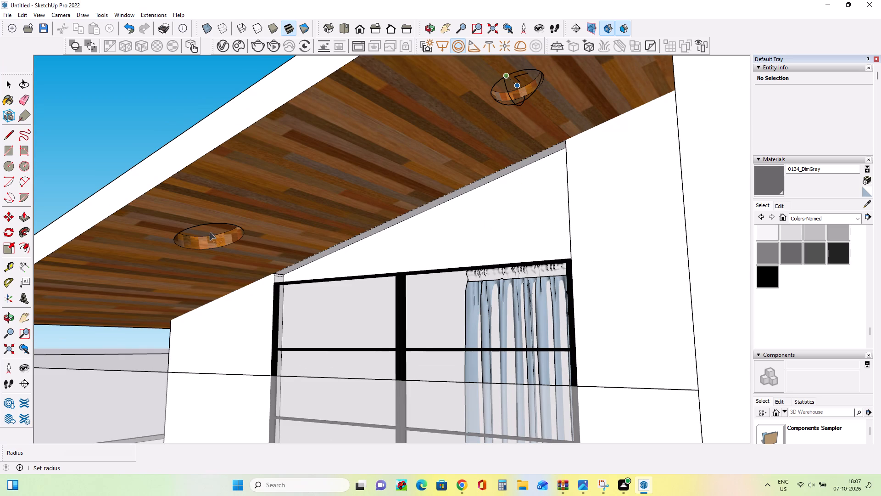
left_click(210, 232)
Place a sphere light inside the larger soffit recess toward the roof's lower end.
left_click(457, 47)
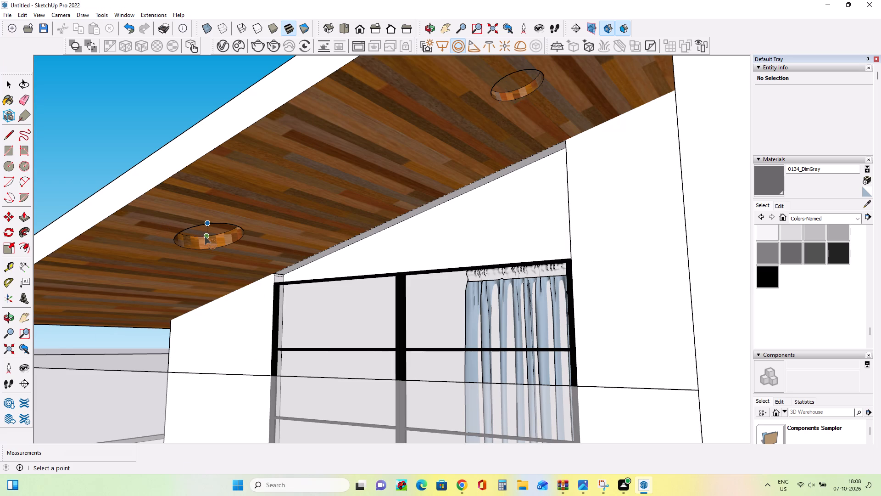
left_click(210, 234)
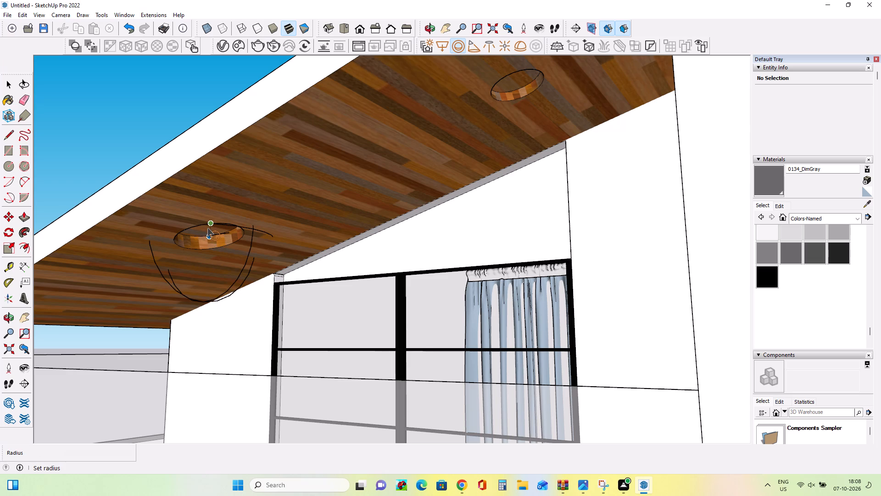
scroll(210, 233, "up", 14)
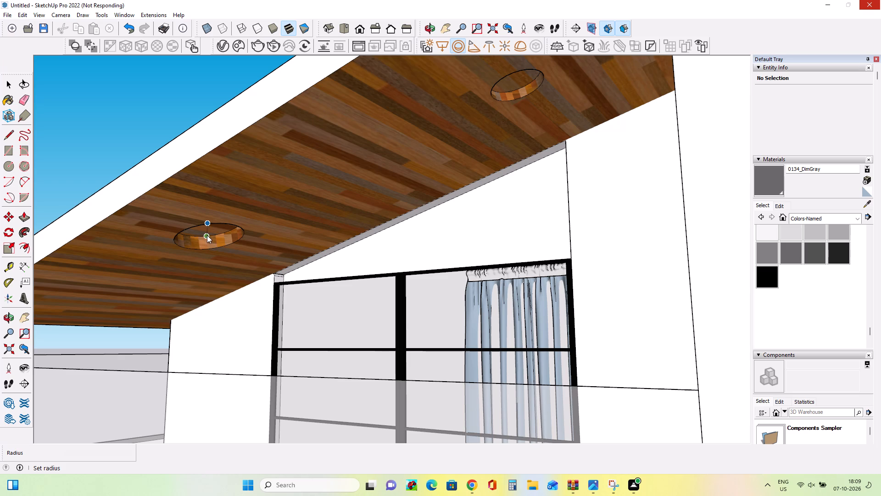
left_click(54, 82)
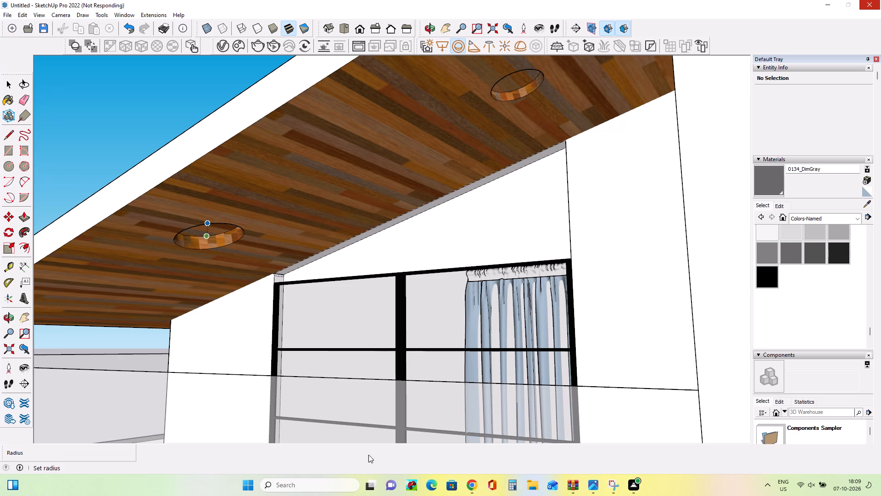
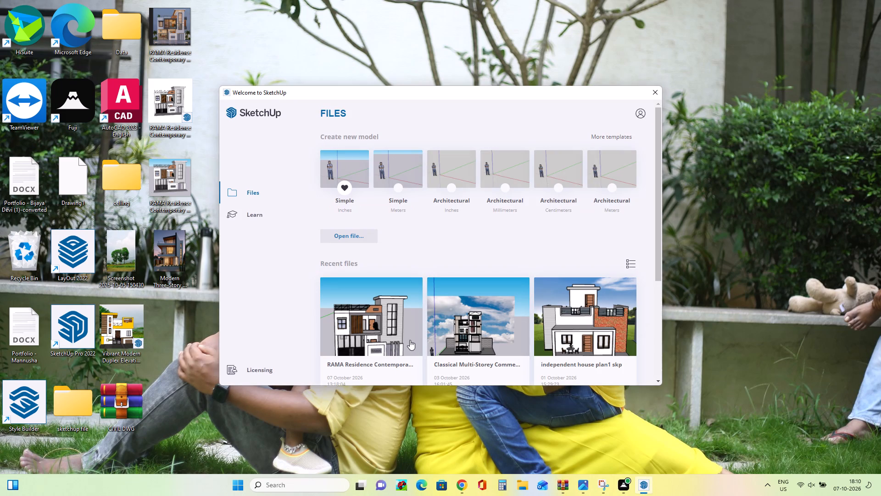
Open the recovered "Untitled" house model dated 07 October 2026 from the recent files.
scroll(392, 331, "down", 4)
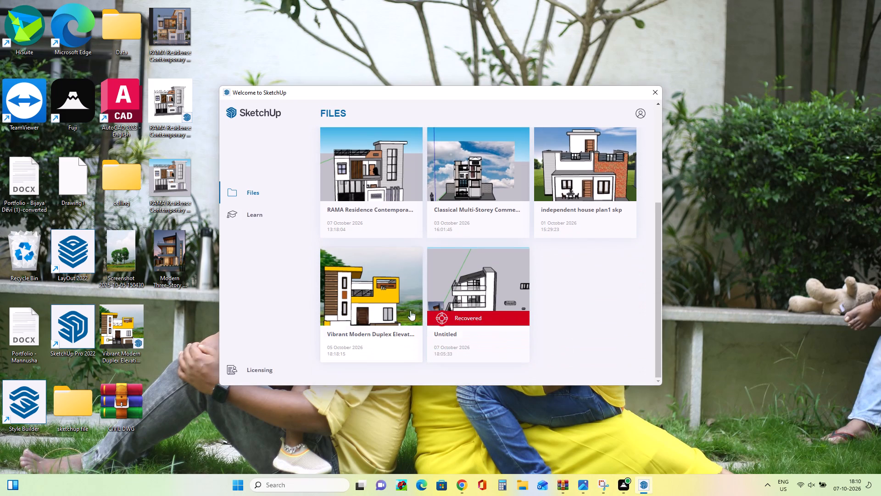
left_click(481, 317)
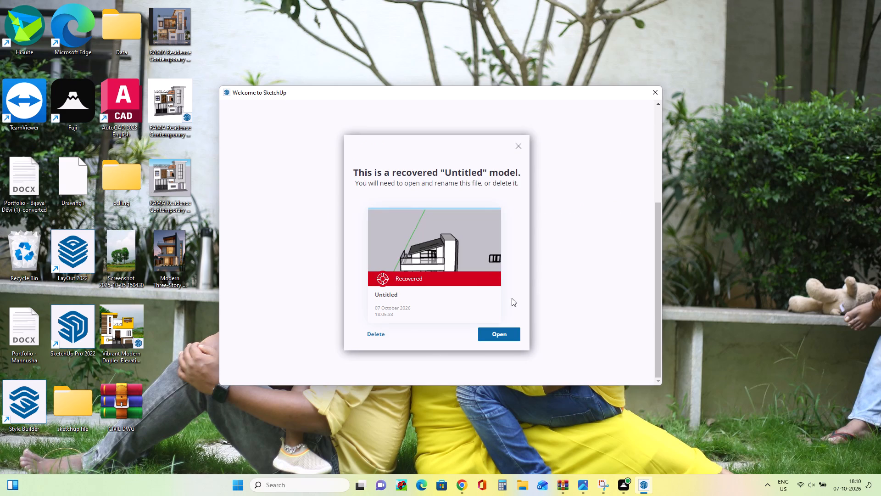
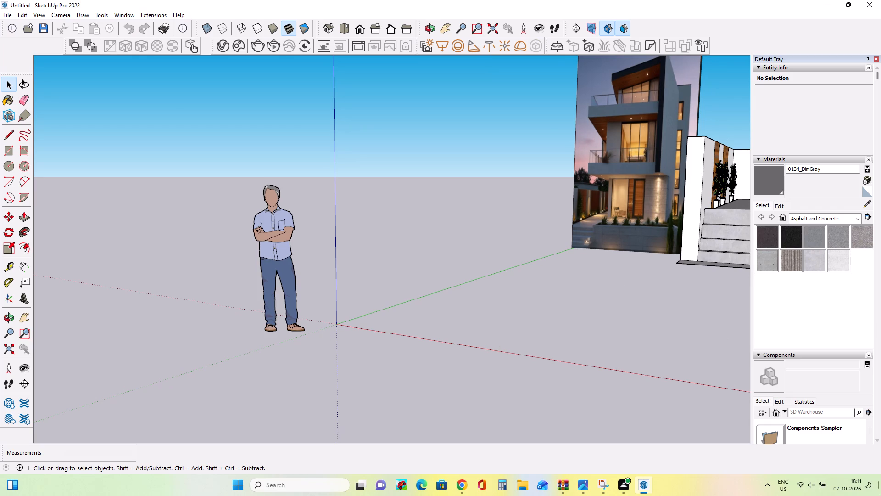
Examine the recovered house's front facade alongside the reference photo and the loose objects beside it.
middle_click_drag(367, 316, 496, 336)
left_click(26, 319)
left_click_drag(404, 186, 302, 218)
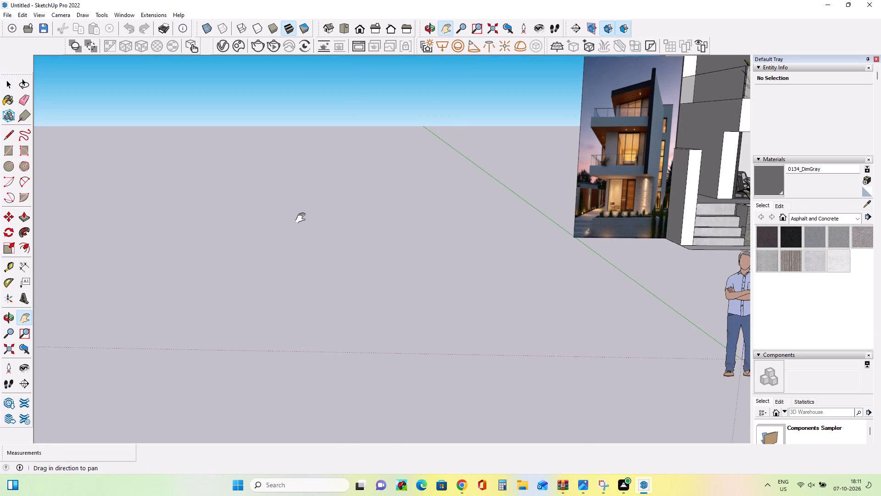
left_click_drag(302, 218, 116, 283)
left_click_drag(448, 243, 261, 309)
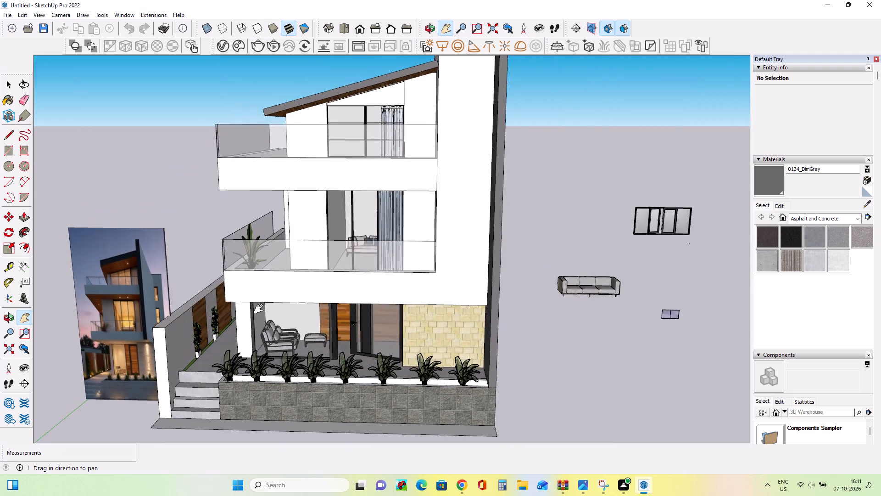
left_click_drag(261, 309, 288, 305)
scroll(338, 305, "down", 3)
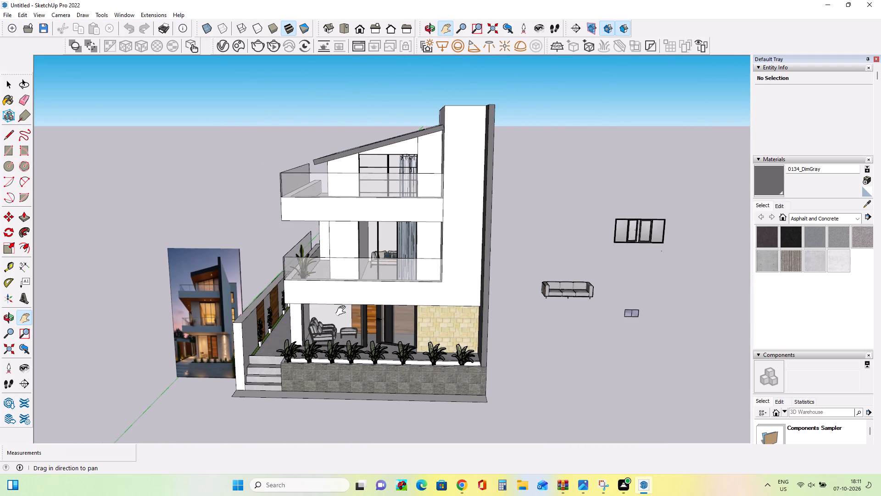
middle_click_drag(507, 309, 525, 289)
scroll(576, 311, "up", 1)
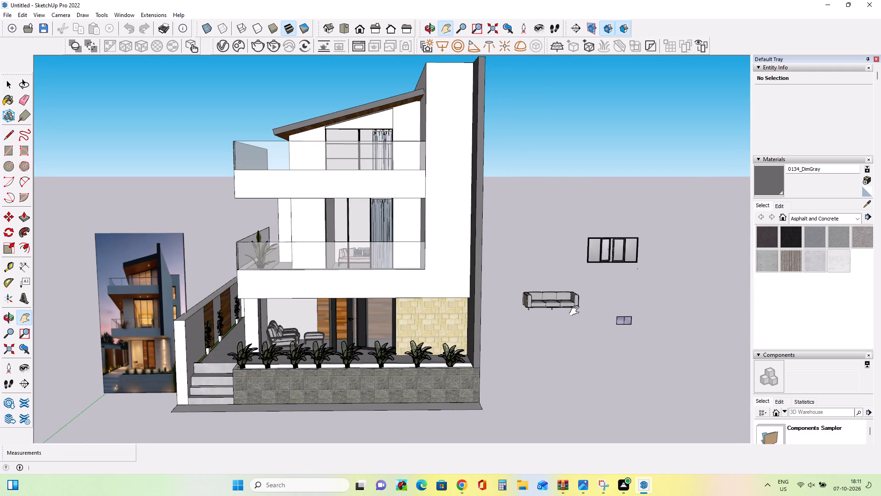
middle_click_drag(475, 266, 441, 247)
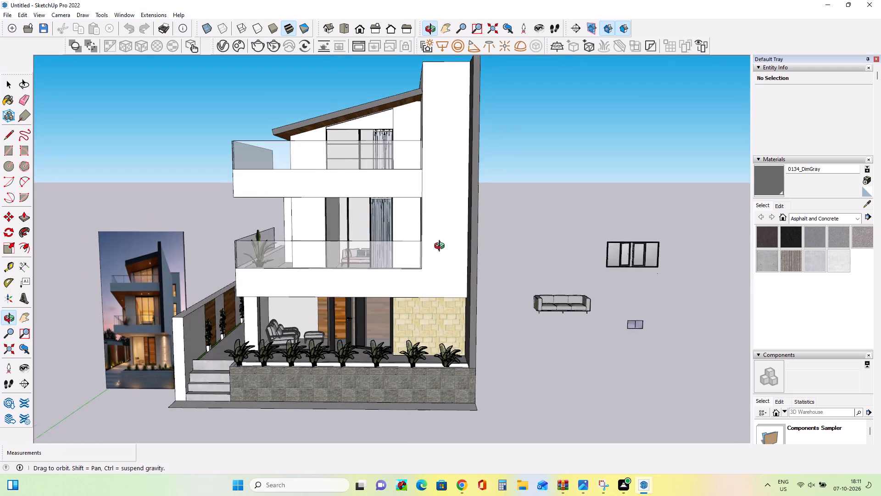
middle_click_drag(441, 247, 449, 234)
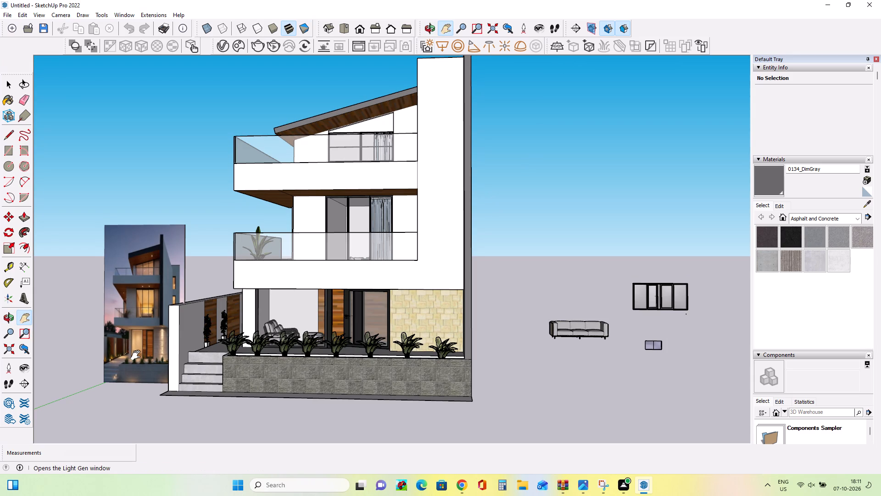
Delete the loose window, sofa and small panel standing beside the house.
left_click(9, 85)
left_click_drag(711, 260, 521, 374)
key("Delete")
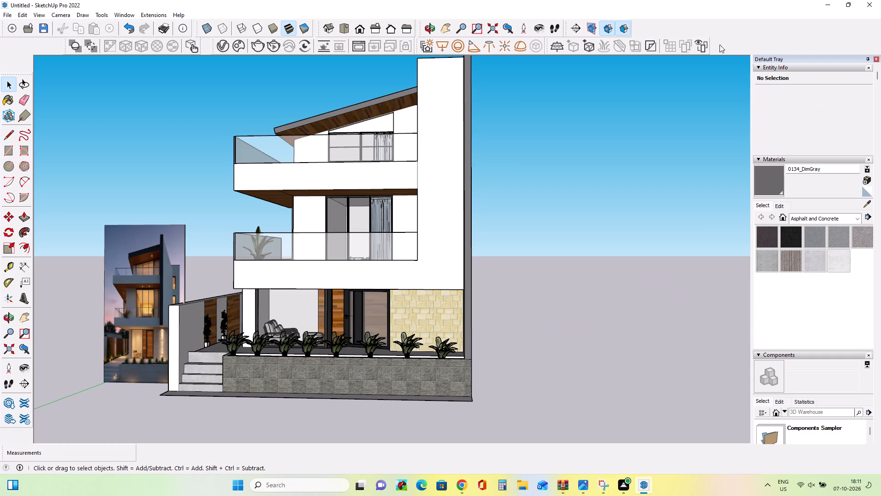
Delete the house reference photo from the model.
left_click(130, 280)
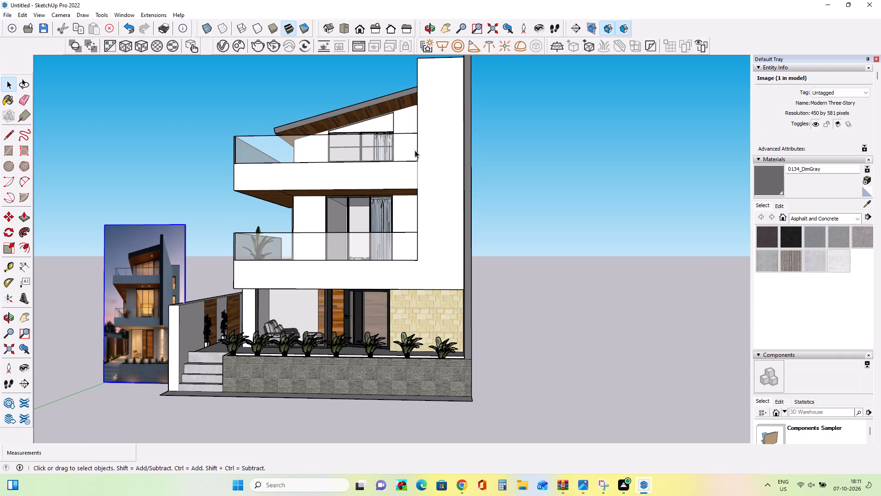
key("Delete")
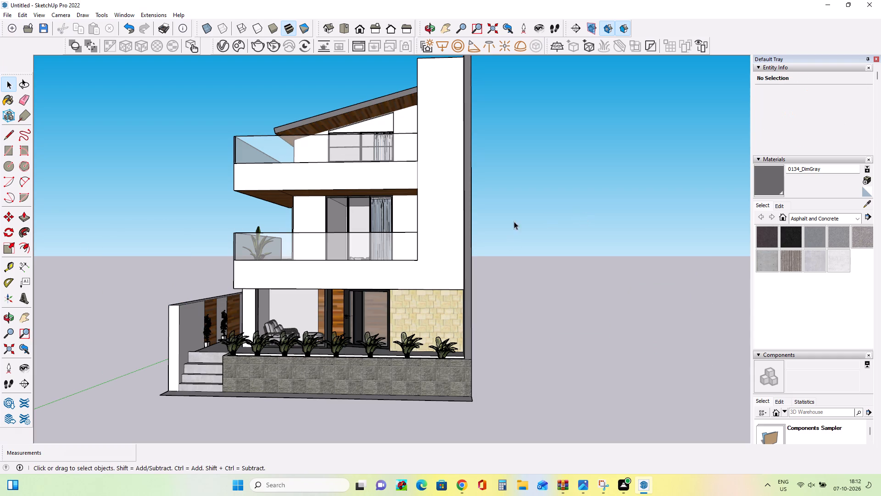
left_click(23, 319)
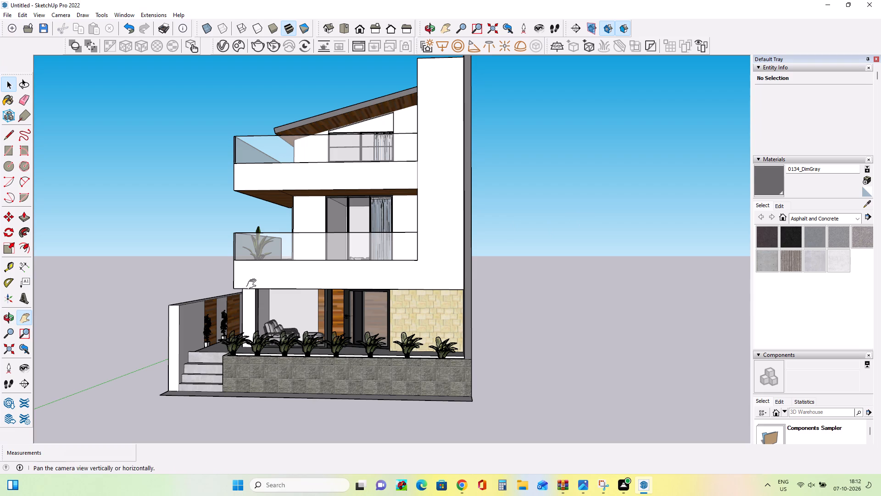
left_click_drag(340, 276, 343, 318)
left_click_drag(375, 293, 375, 275)
middle_click_drag(393, 294, 366, 265)
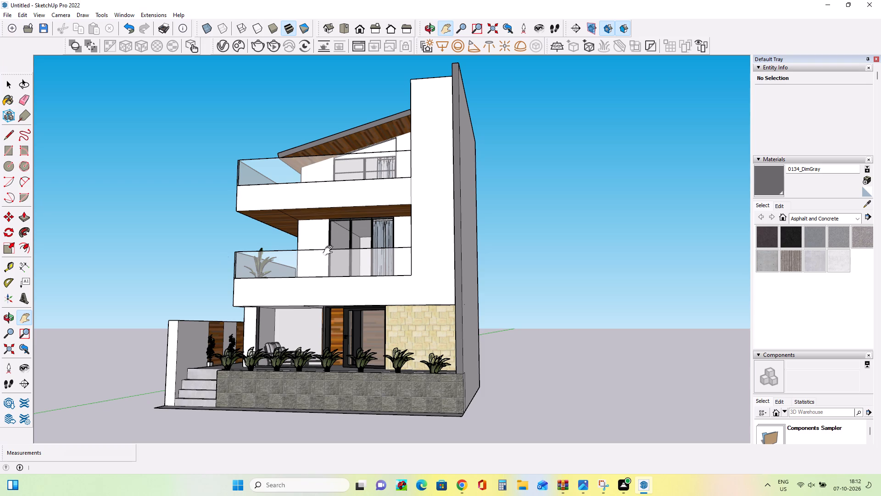
left_click(4, 16)
left_click(51, 170)
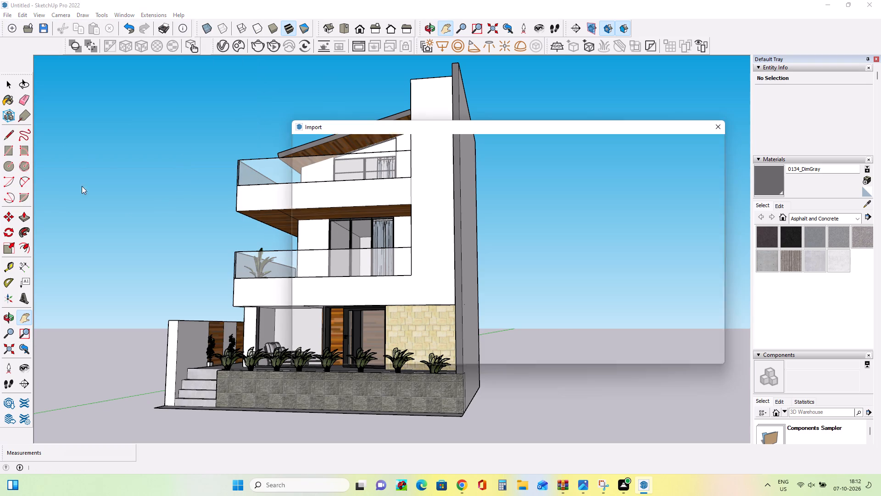
left_click(331, 218)
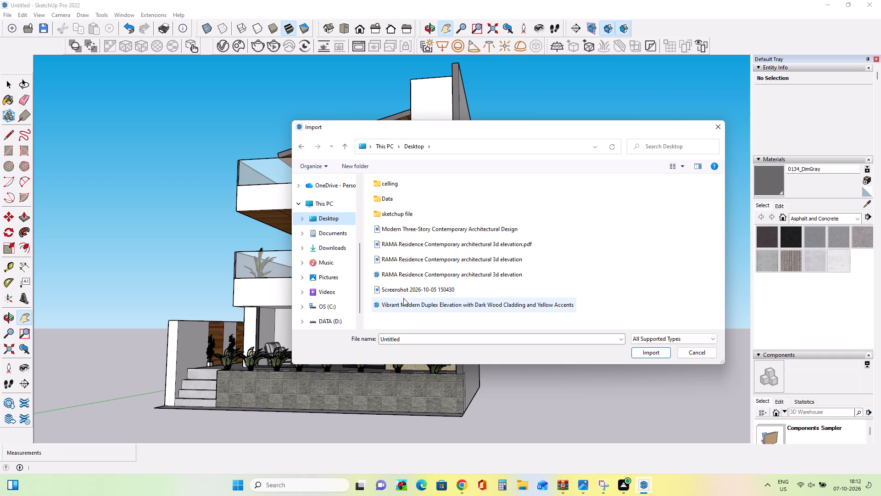
left_click(408, 284)
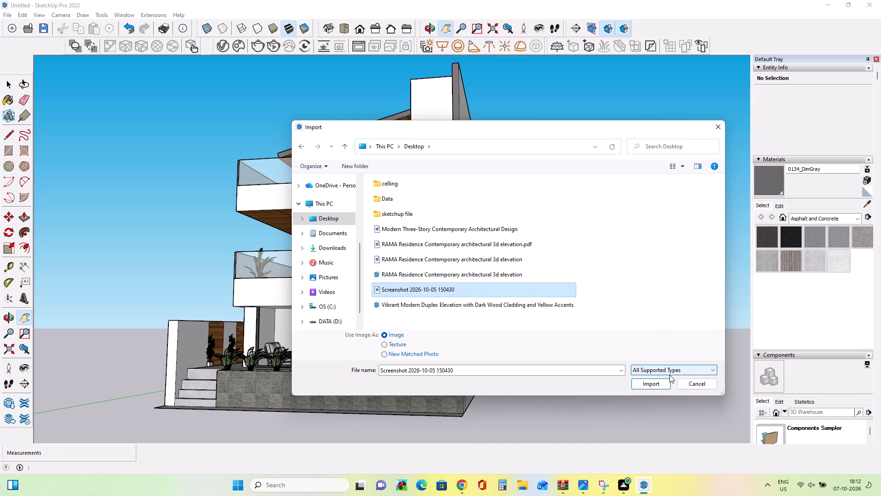
left_click(656, 387)
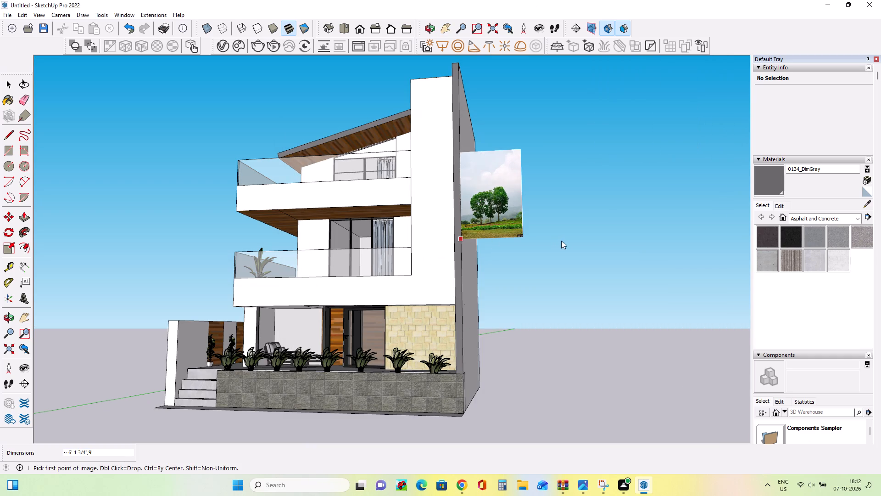
middle_click_drag(563, 242, 789, 333)
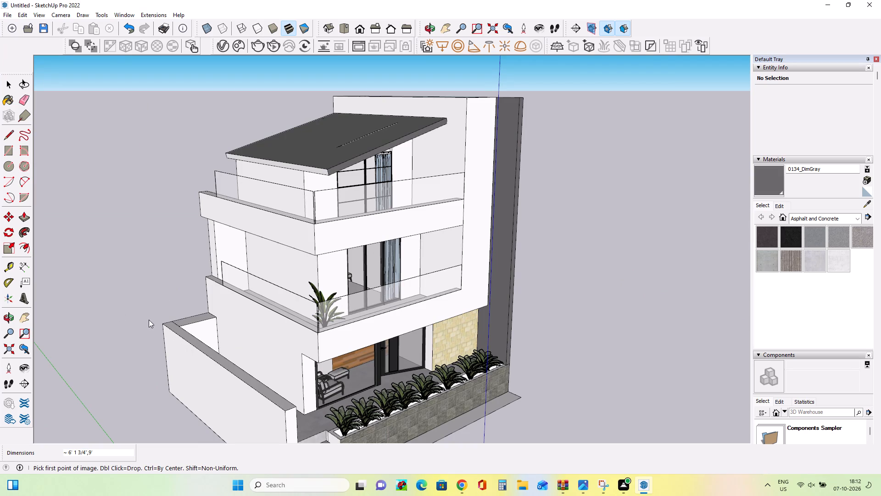
scroll(568, 235, "down", 8)
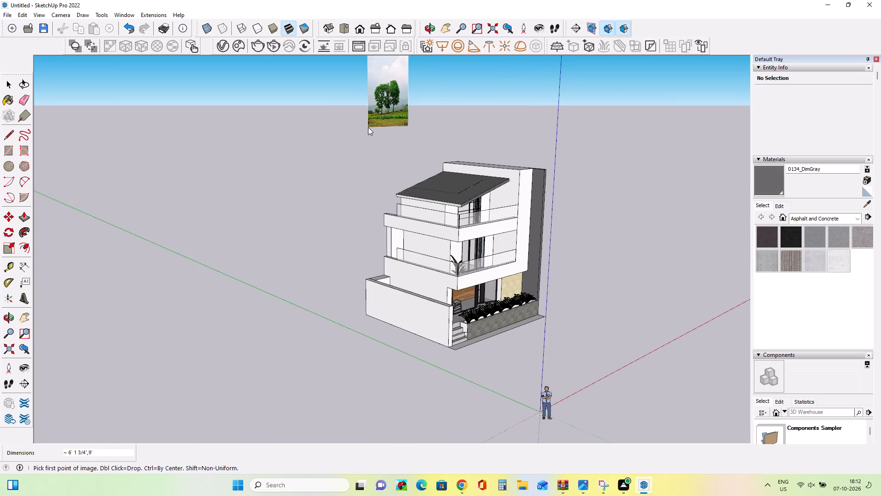
left_click(368, 127)
left_click(406, 104)
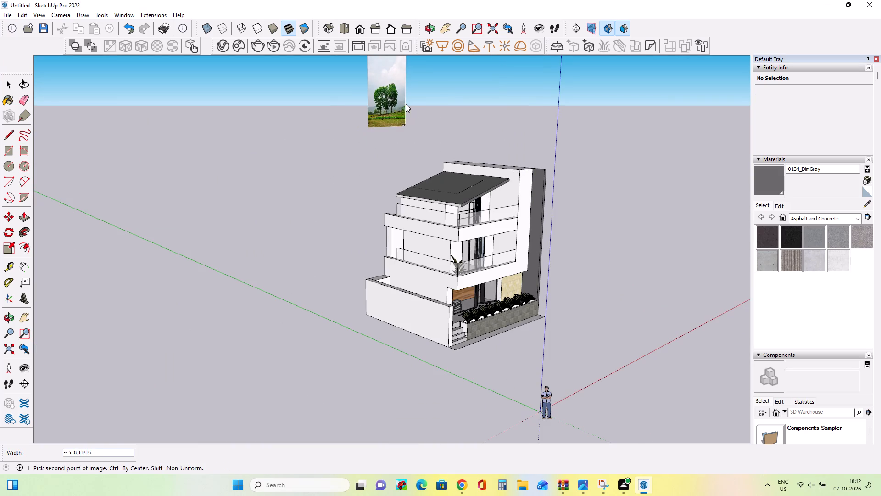
Move the landscape image in several passes until it stands behind the rear of the house.
left_click(8, 211)
left_click(367, 128)
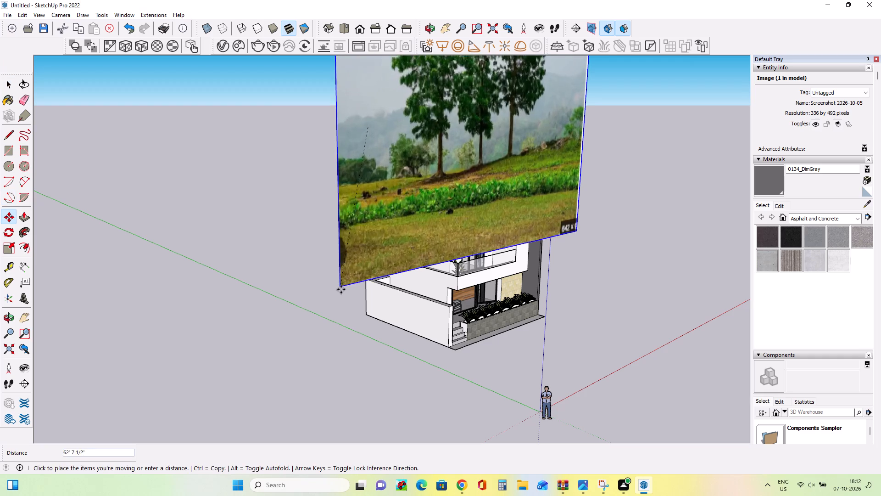
left_click(297, 219)
scroll(312, 259, "down", 1)
middle_click_drag(323, 257, 507, 205)
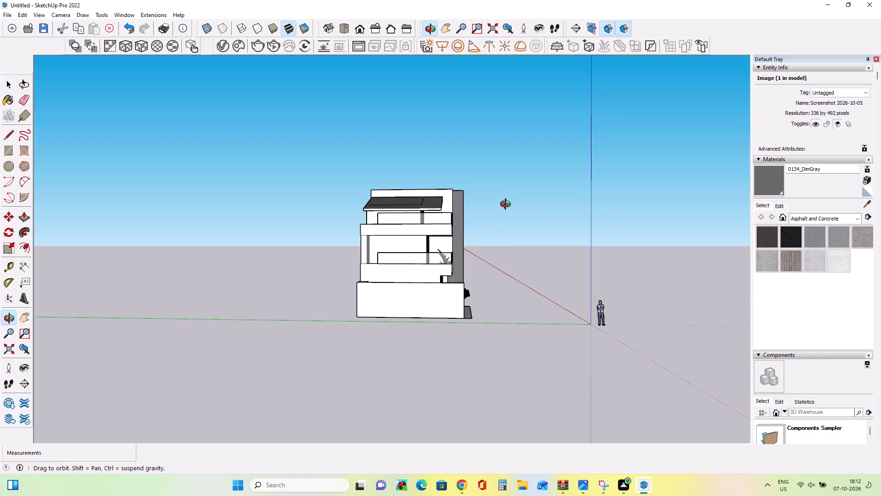
middle_click_drag(507, 205, 483, 235)
scroll(483, 235, "down", 12)
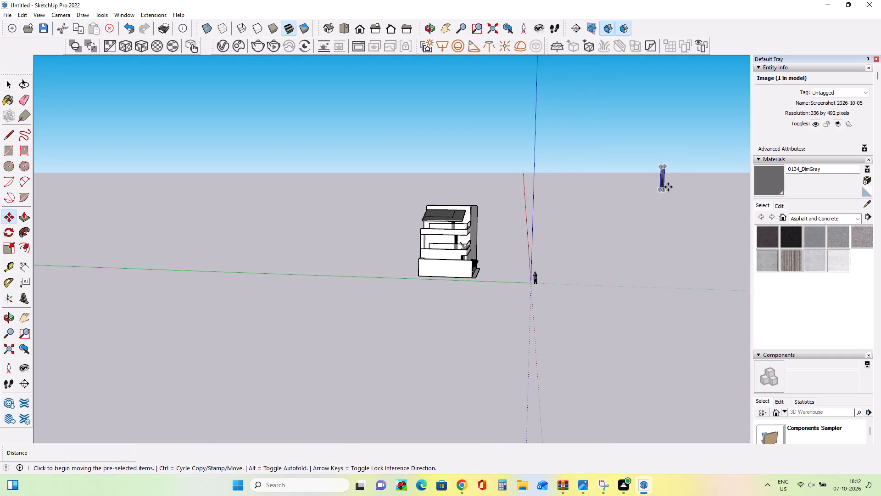
left_click(665, 191)
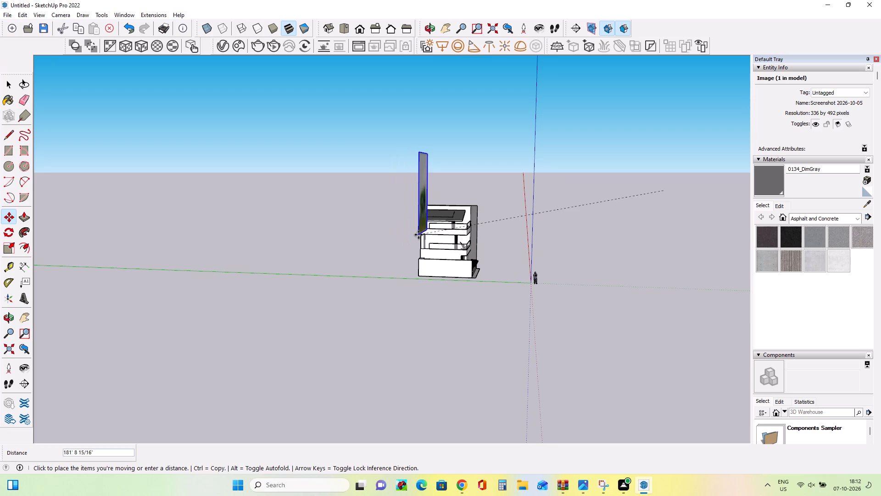
left_click(407, 213)
middle_click_drag(427, 226, 514, 233)
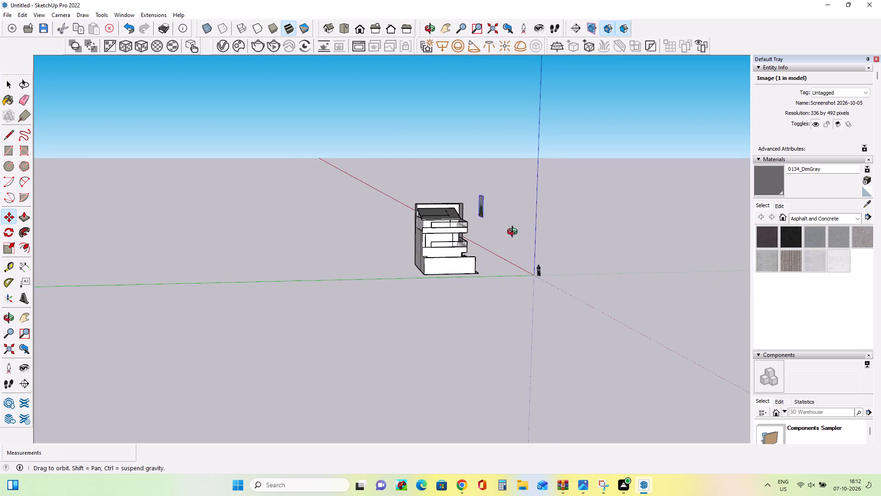
middle_click_drag(514, 233, 551, 231)
left_click(508, 215)
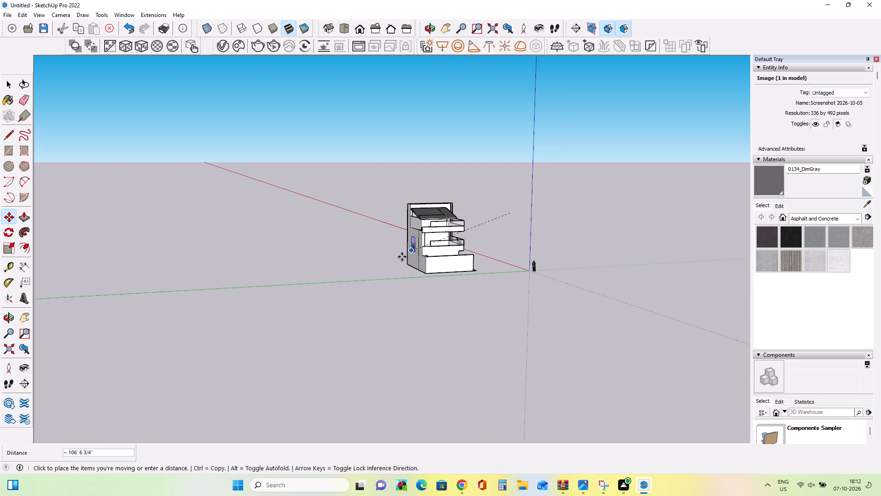
left_click(413, 253)
middle_click_drag(410, 276, 508, 268)
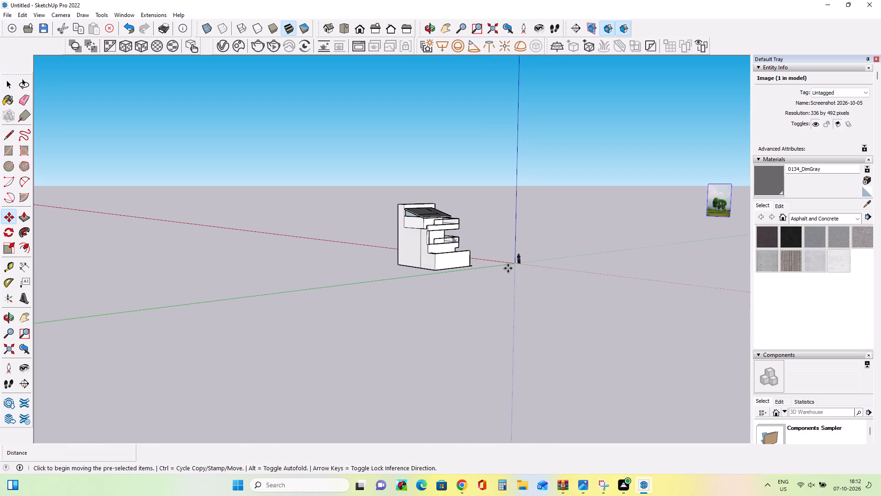
left_click(707, 215)
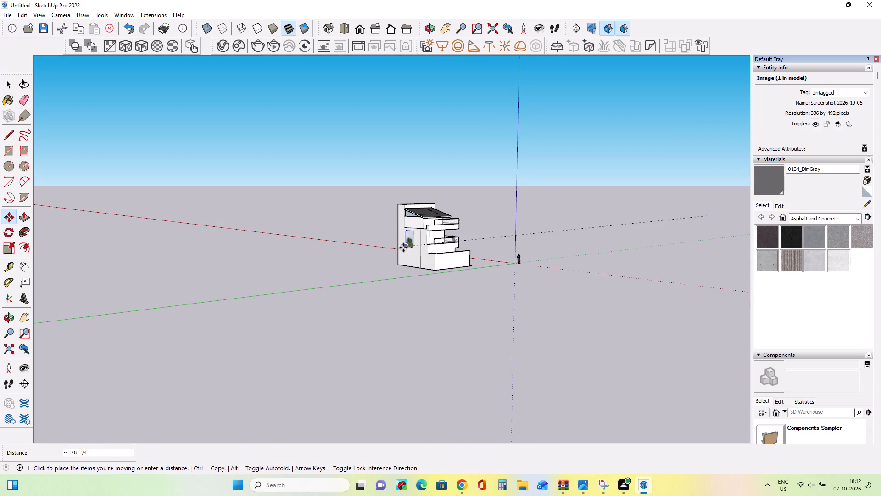
left_click(404, 248)
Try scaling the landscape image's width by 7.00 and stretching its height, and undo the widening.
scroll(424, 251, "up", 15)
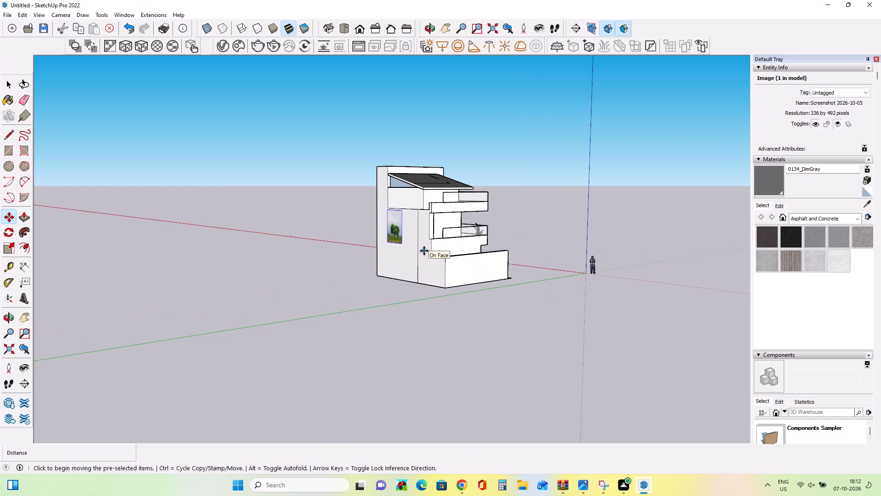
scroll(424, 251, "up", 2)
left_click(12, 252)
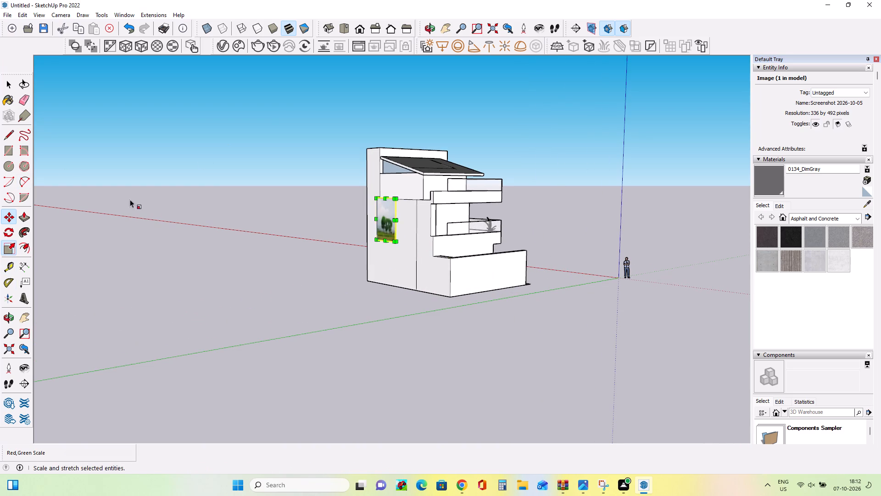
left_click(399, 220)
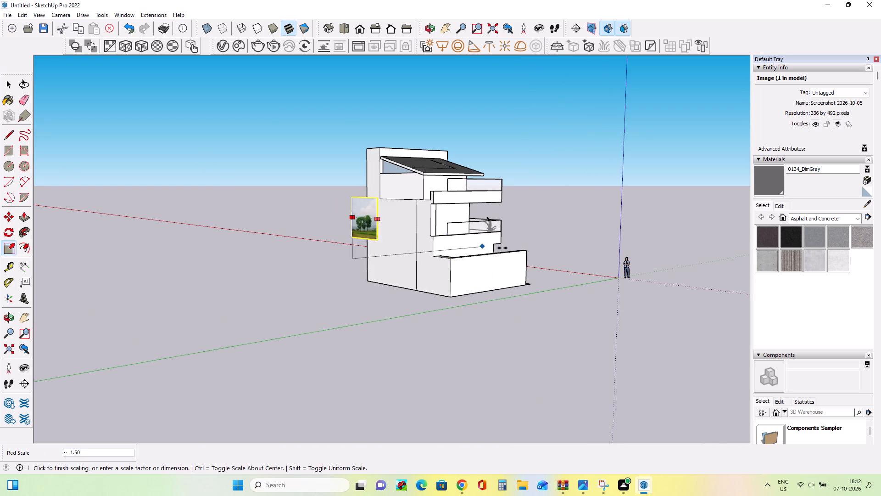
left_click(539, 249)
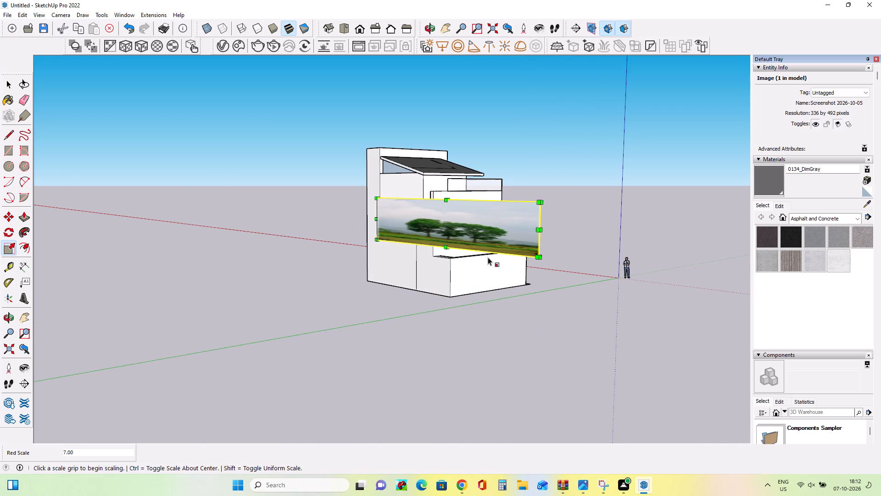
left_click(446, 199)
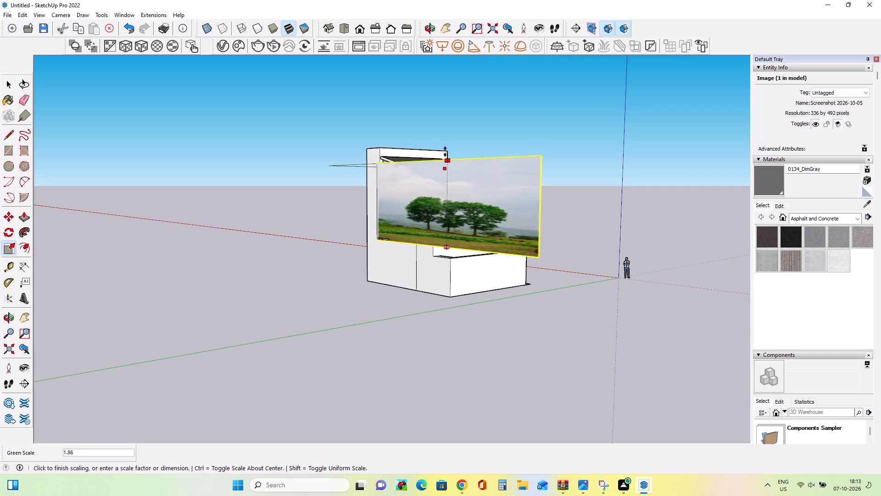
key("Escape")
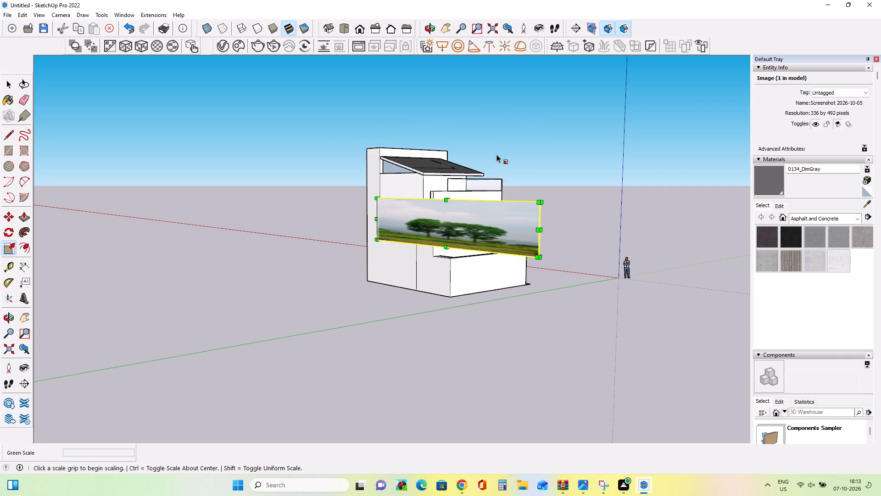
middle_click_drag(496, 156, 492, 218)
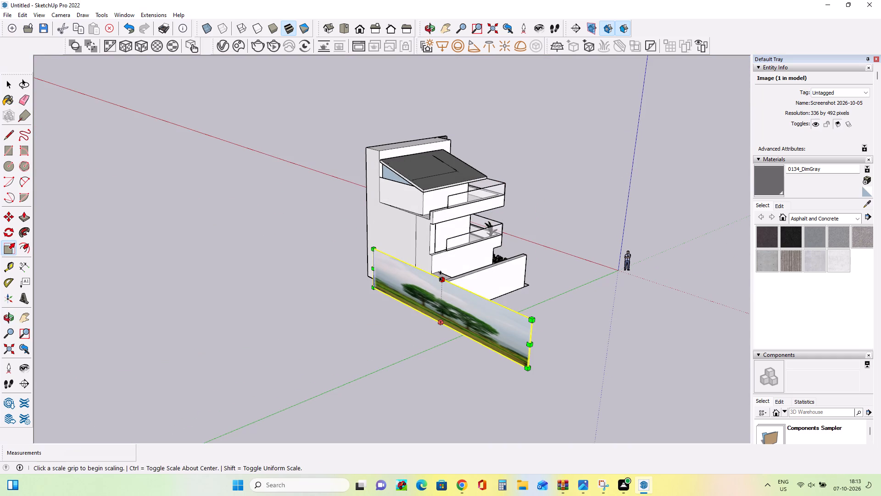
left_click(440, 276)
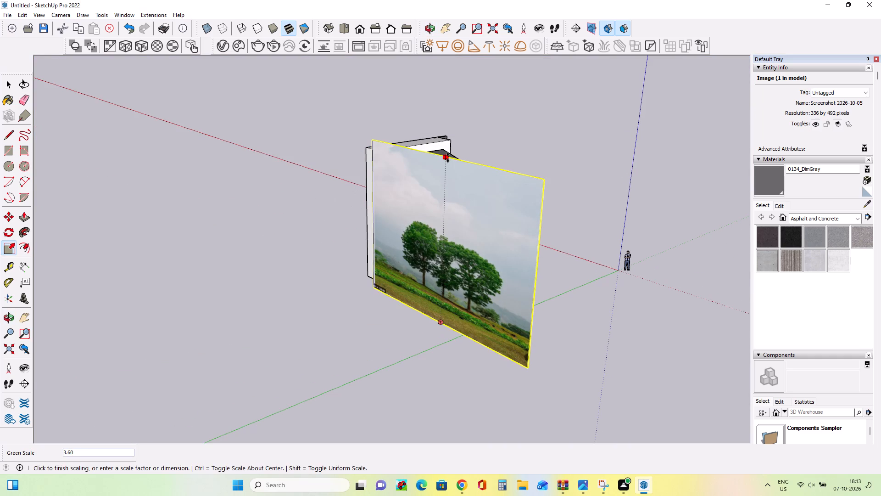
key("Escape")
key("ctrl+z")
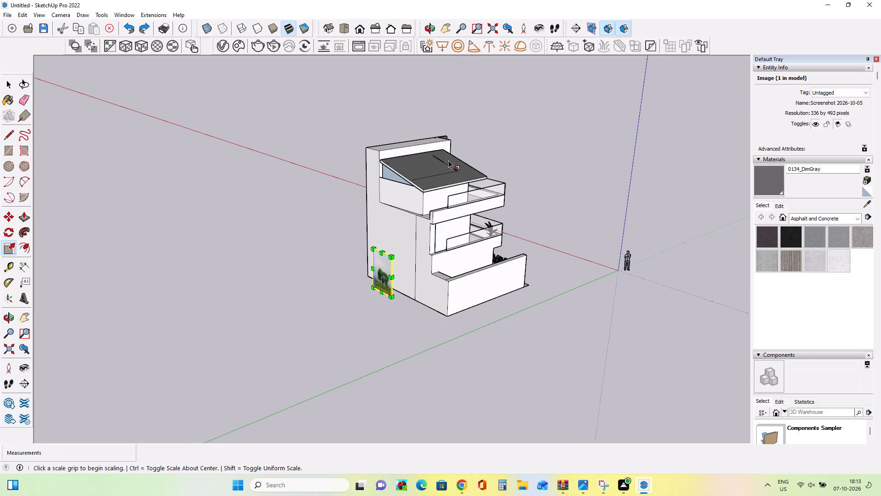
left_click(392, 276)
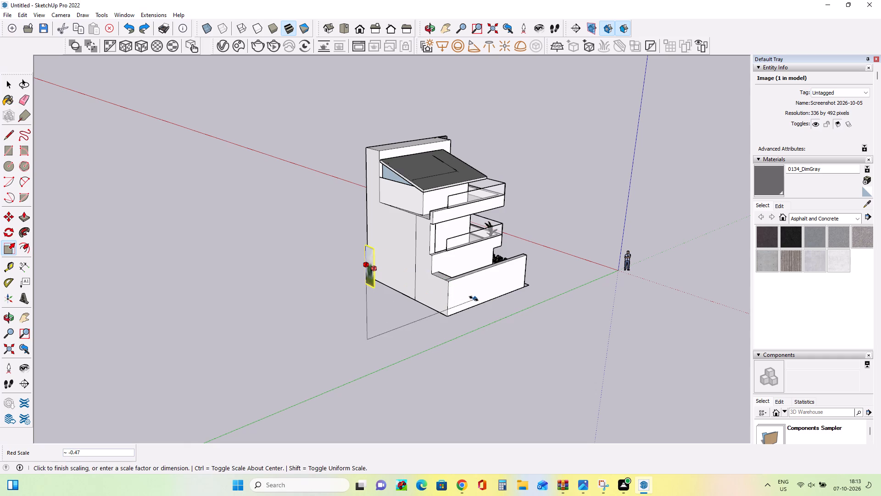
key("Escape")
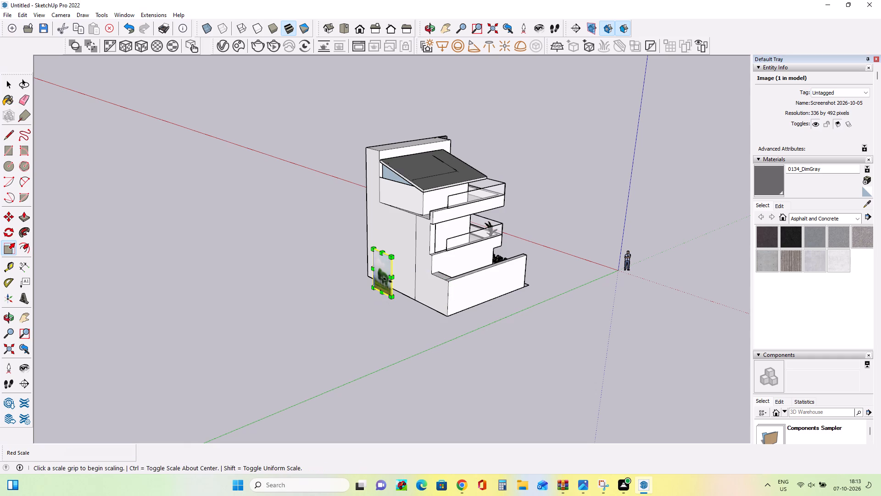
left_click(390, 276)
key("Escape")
Undo the landscape image's last move and move it again, about 183' 6", to the rear corner of the house.
key("ctrl+z")
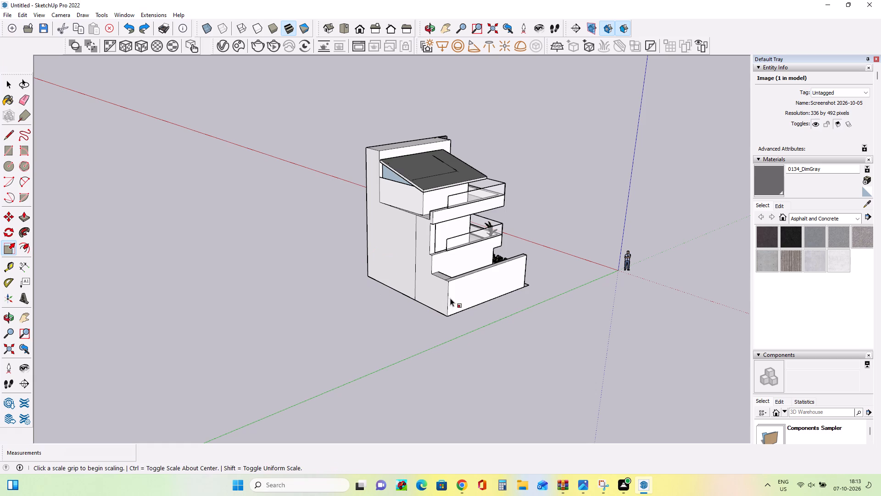
scroll(450, 298, "down", 19)
scroll(450, 298, "up", 1)
scroll(450, 298, "down", 11)
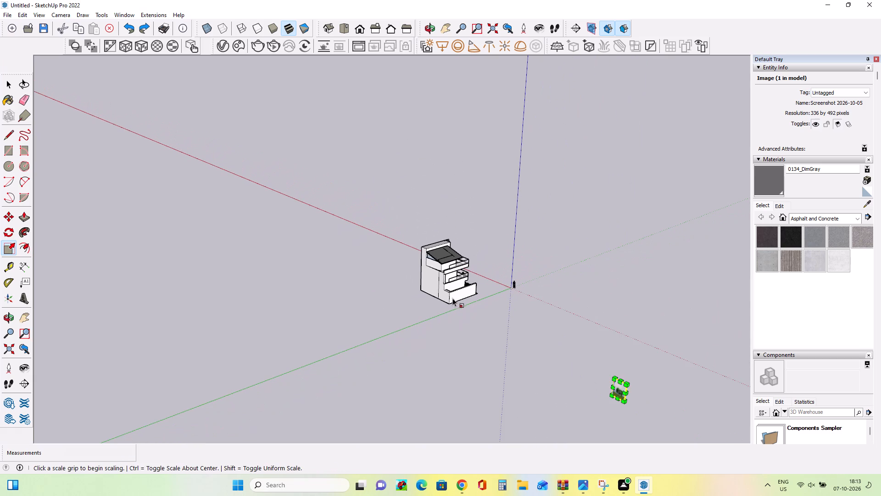
left_click(11, 220)
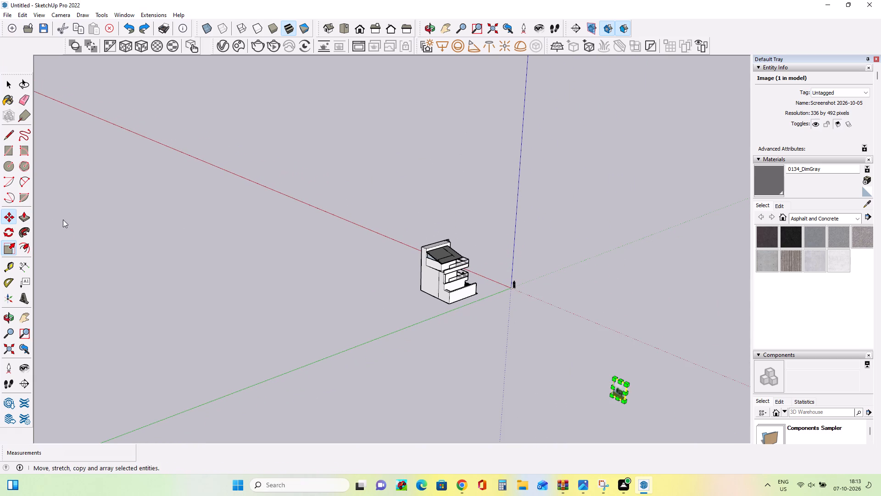
left_click(624, 403)
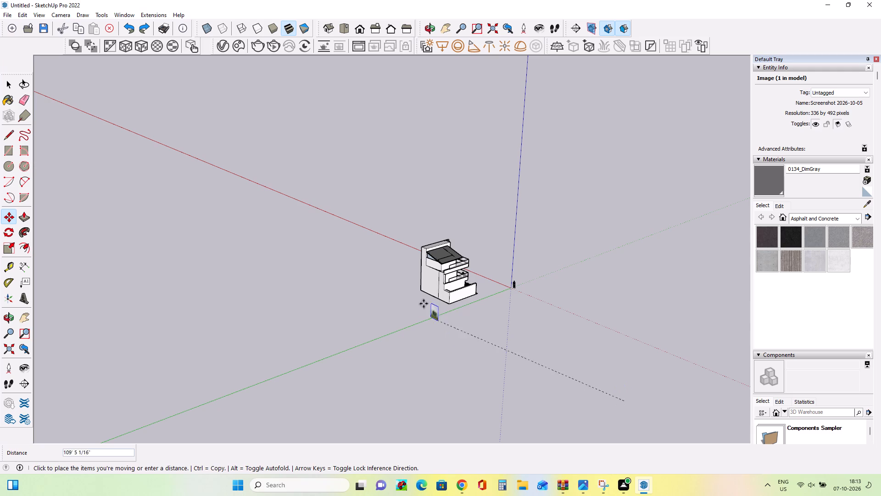
left_click(427, 293)
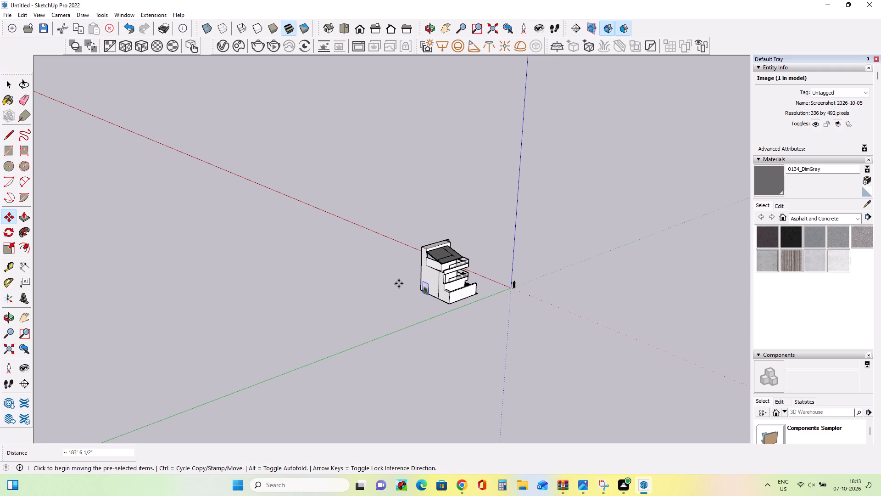
scroll(399, 283, "up", 18)
scroll(451, 295, "down", 1)
scroll(451, 295, "up", 10)
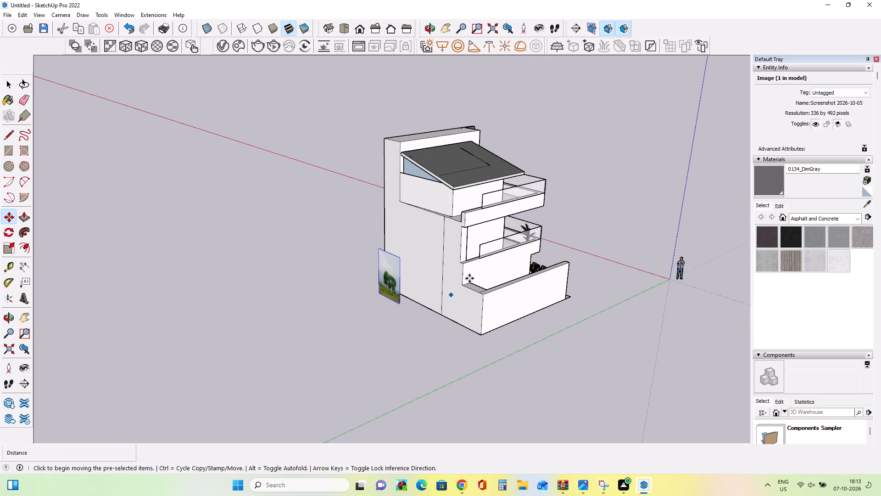
Scale the landscape image up uniformly by about 3.76, enlarge it further from its opposite upper corner, and stretch its width.
left_click(10, 246)
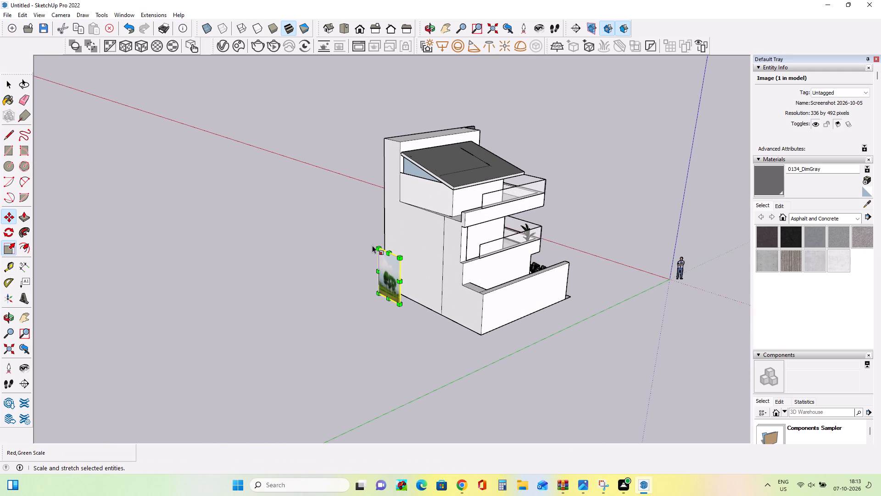
left_click(376, 245)
left_click(276, 108)
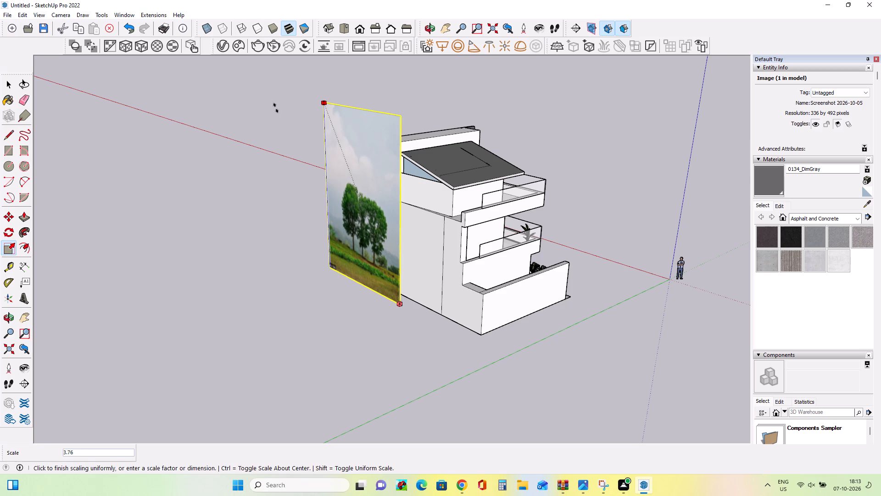
left_click(398, 114)
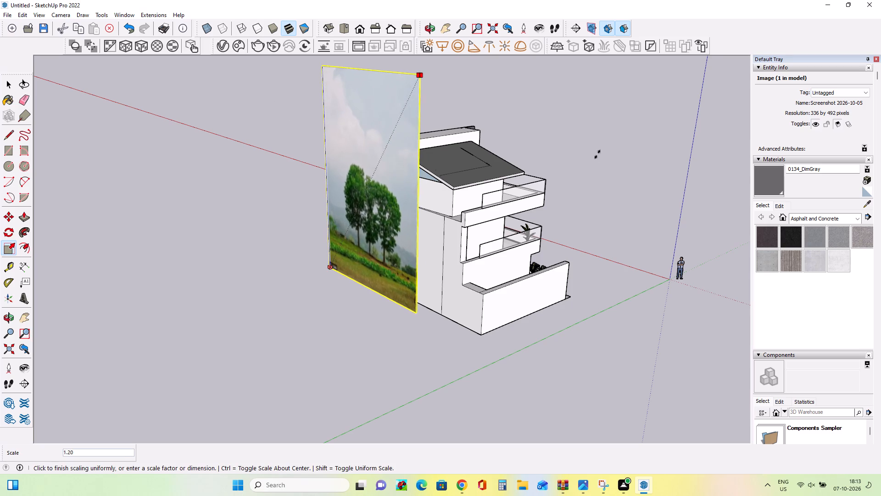
left_click(658, 164)
left_click(437, 187)
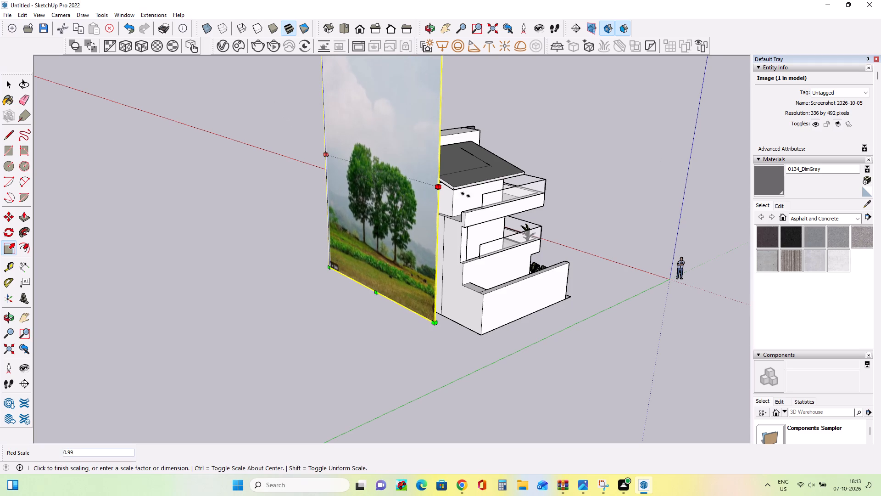
left_click(556, 226)
Move the enlarged landscape image about 42' 4" by its lower corner so it stands behind the house.
middle_click_drag(620, 305, 582, 305)
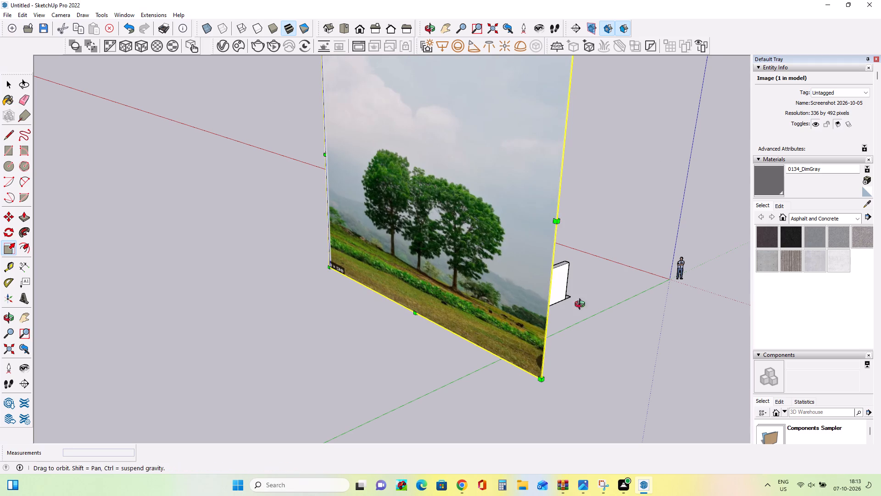
middle_click_drag(582, 305, 211, 356)
middle_click_drag(349, 219, 466, 221)
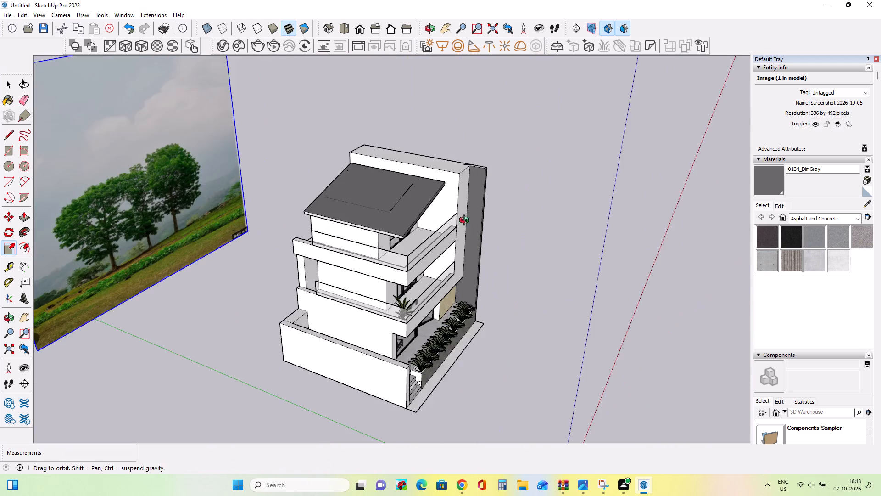
middle_click_drag(466, 221, 129, 323)
middle_click_drag(647, 214, 537, 225)
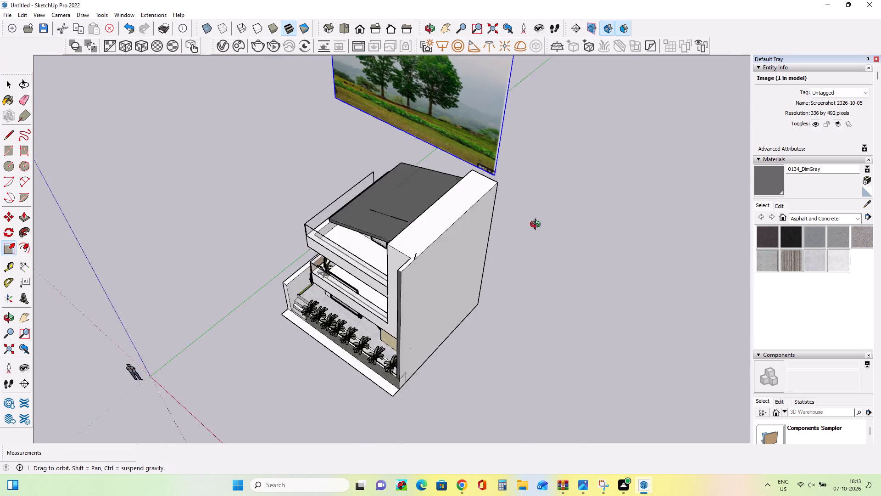
middle_click_drag(537, 225, 513, 225)
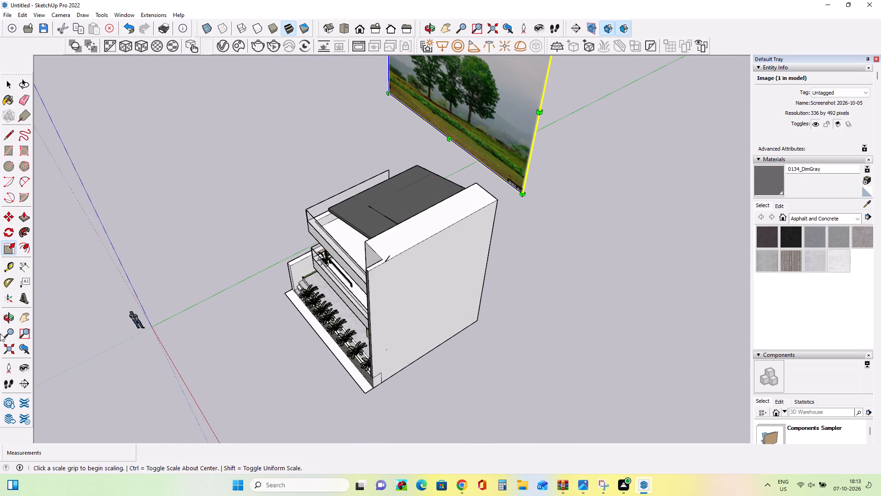
left_click(6, 230)
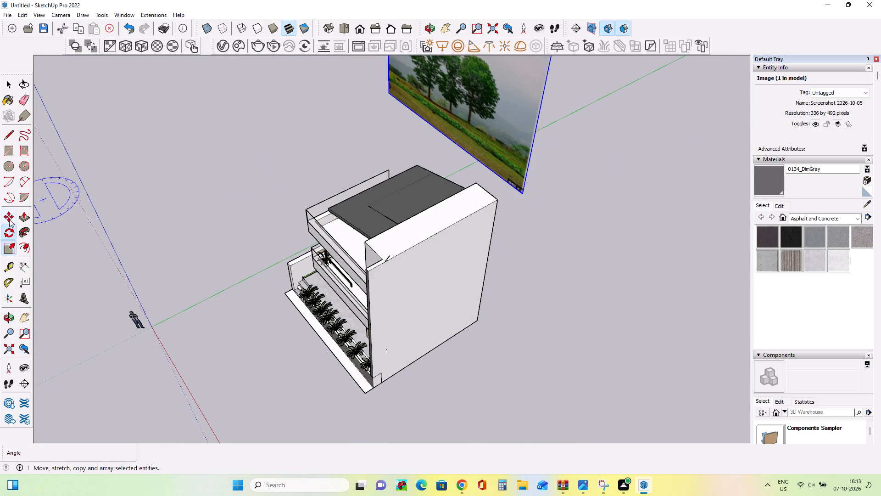
left_click(7, 215)
left_click(527, 194)
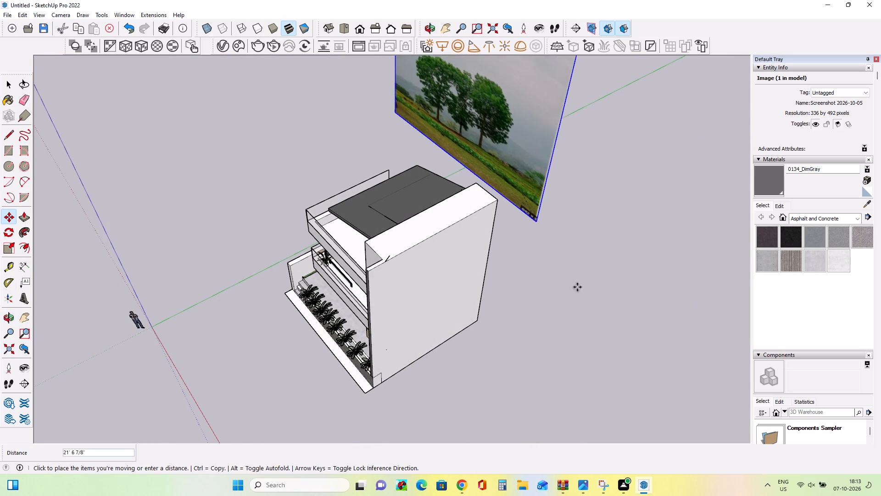
left_click(581, 348)
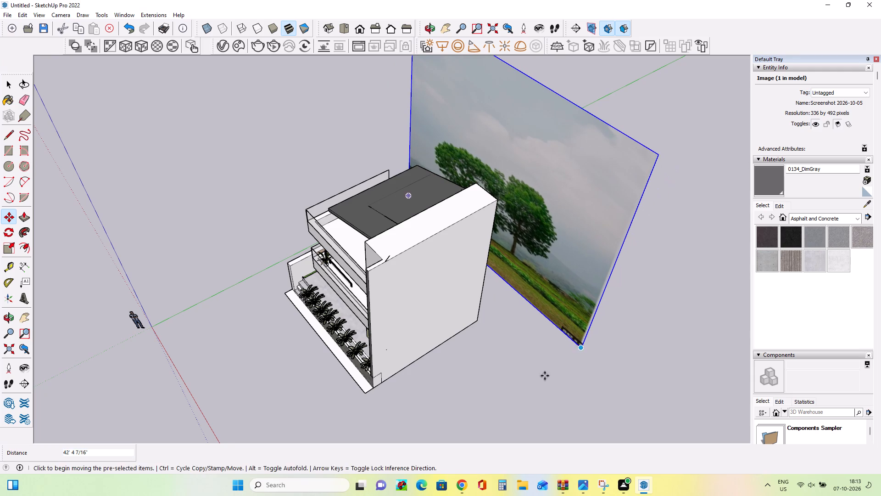
Shift the landscape image about 12' 5" sideways toward the entrance-steps side of the house.
middle_click_drag(560, 365, 761, 174)
middle_click_drag(439, 278, 543, 333)
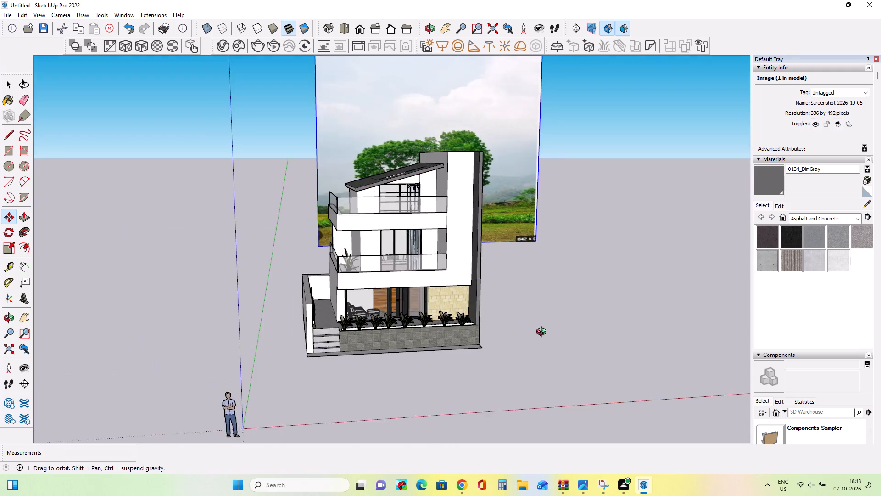
middle_click_drag(543, 333, 548, 337)
middle_click(548, 337)
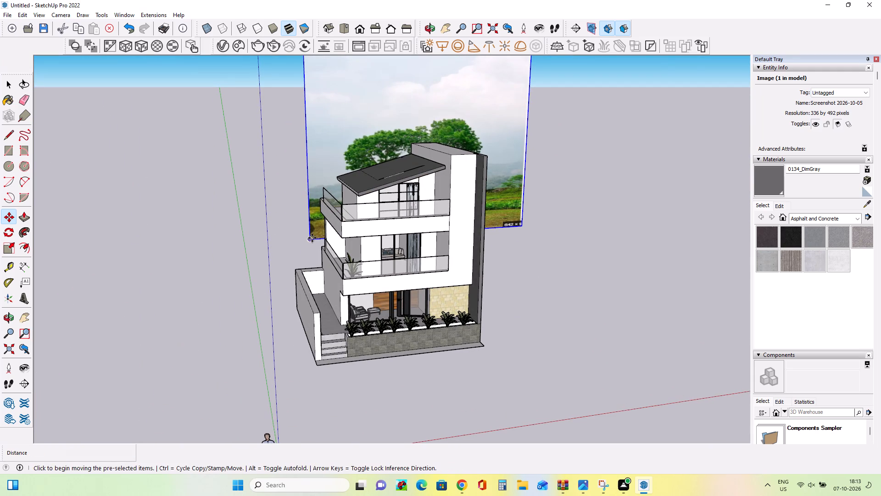
left_click(312, 238)
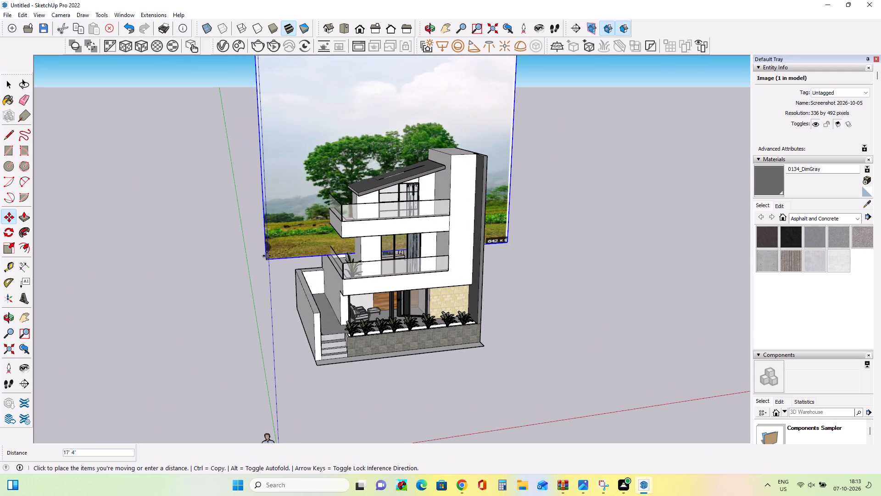
left_click(267, 251)
Lower the landscape image behind the house to about ground level.
middle_click_drag(363, 311, 522, 232)
middle_click_drag(397, 316, 428, 290)
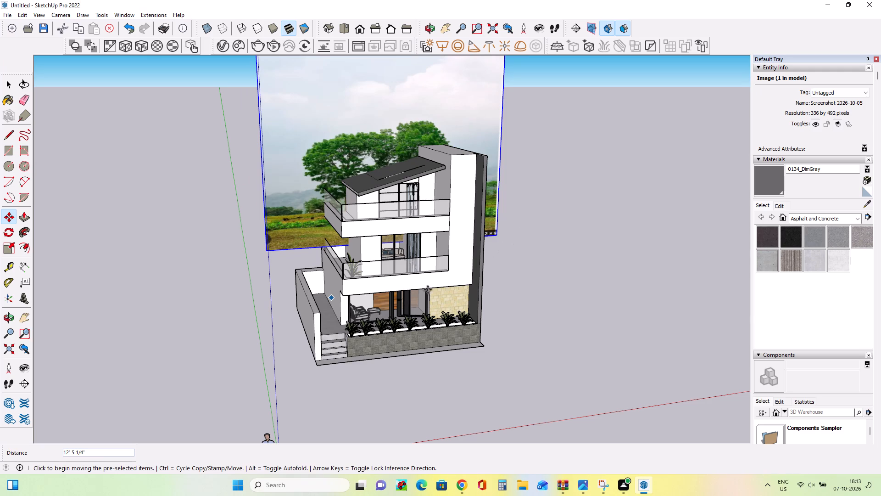
middle_click_drag(428, 290, 478, 251)
middle_click_drag(454, 290, 657, 336)
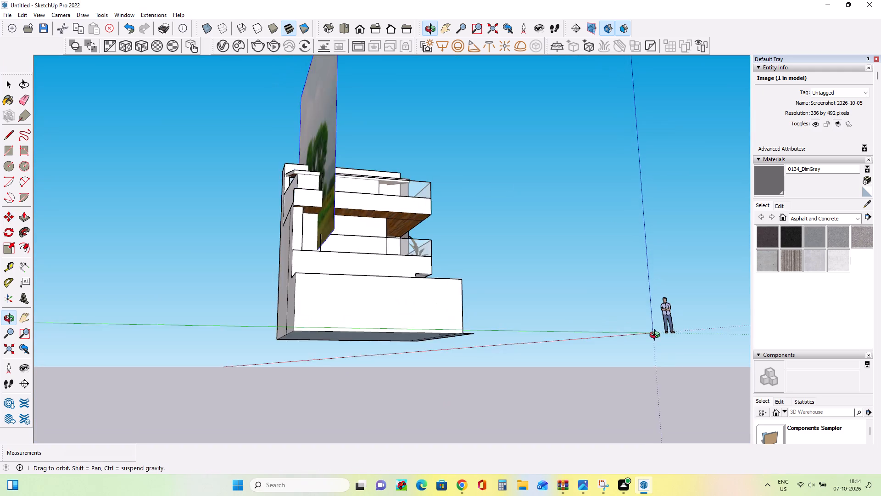
middle_click_drag(657, 336, 669, 339)
left_click(377, 239)
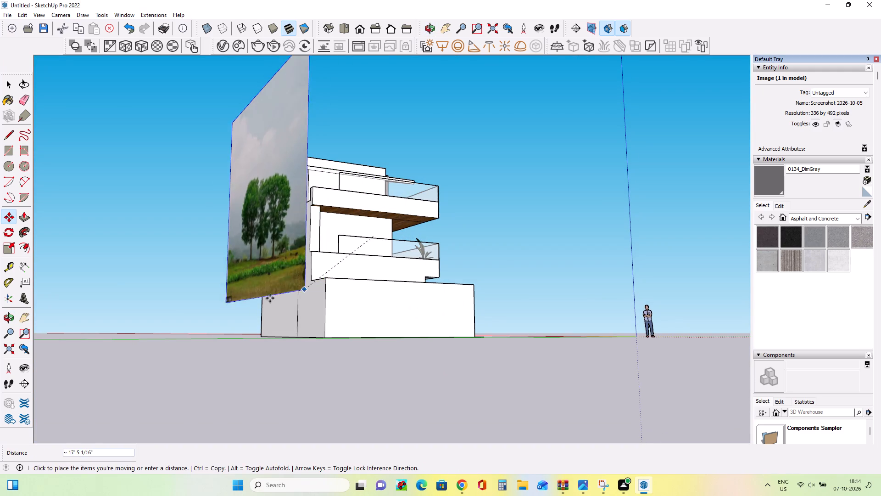
left_click(276, 346)
Stretch the landscape image's width by about 1.26 and its height by about 1.07.
middle_click_drag(510, 271, 76, 324)
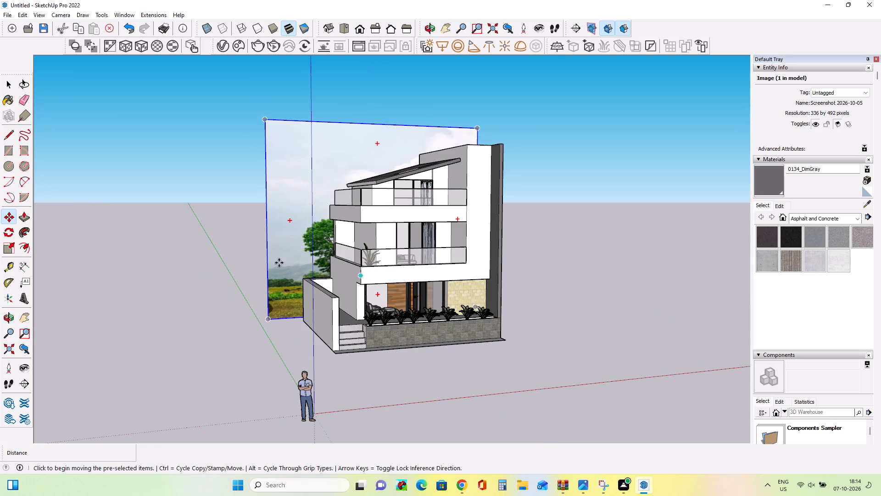
middle_click_drag(473, 208, 313, 278)
scroll(530, 218, "down", 3)
middle_click_drag(534, 220, 540, 224)
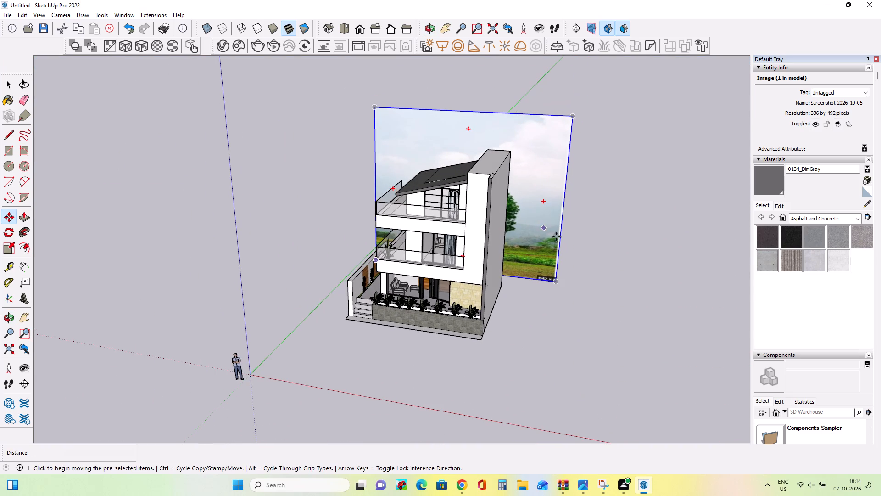
scroll(563, 239, "up", 3)
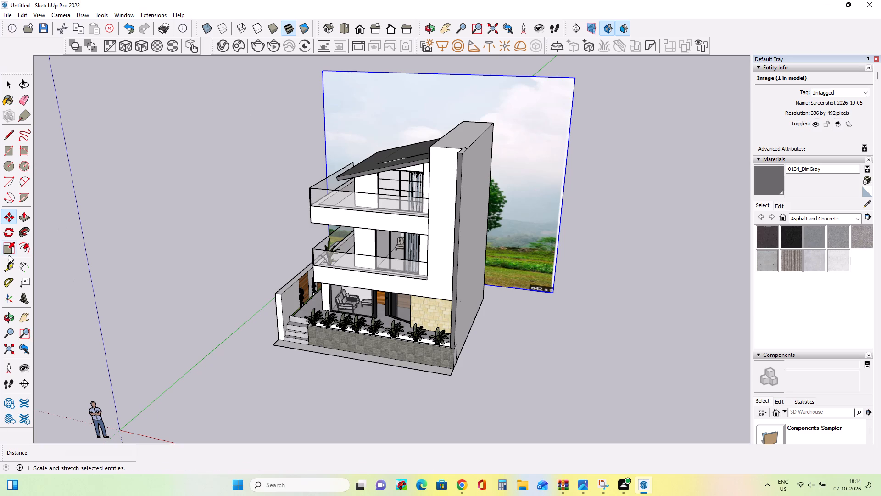
left_click(7, 246)
left_click(563, 190)
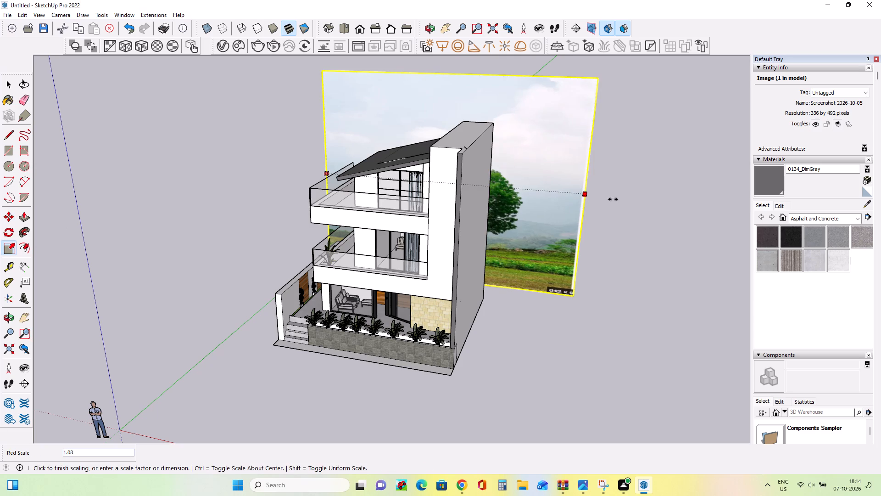
left_click(634, 205)
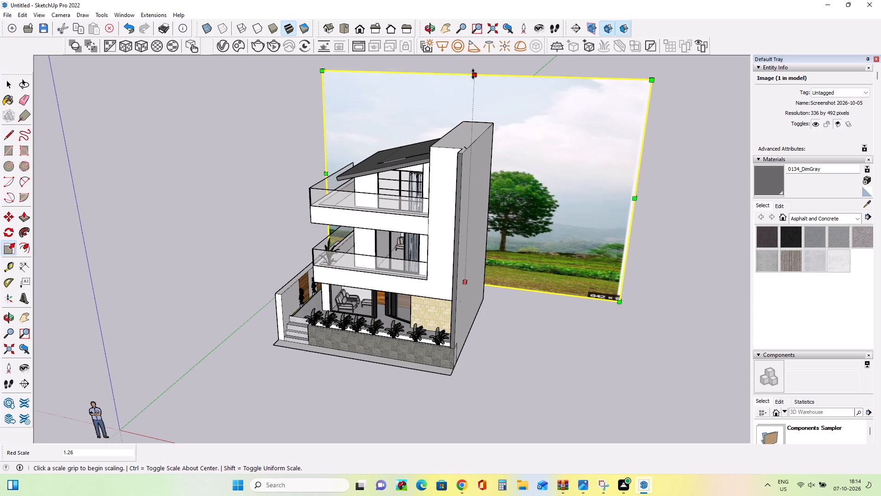
left_click(473, 73)
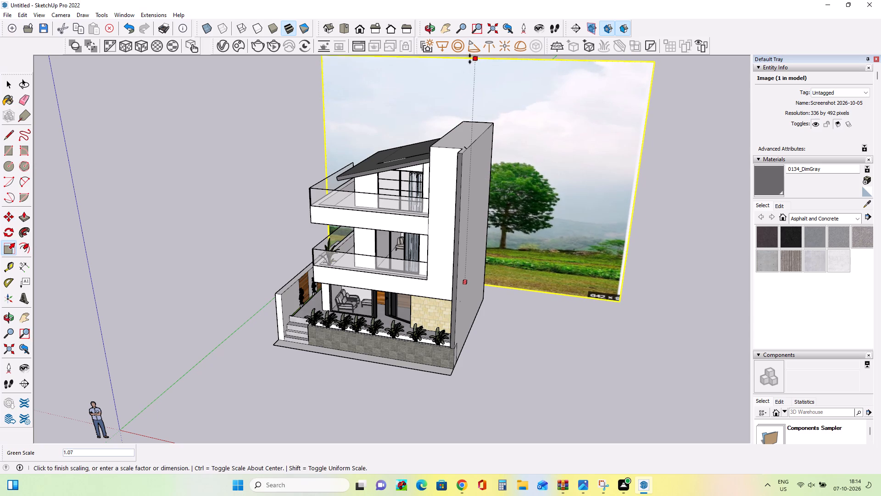
left_click(470, 61)
Examine the front of the house against the enlarged landscape backdrop from closer viewpoints.
middle_click_drag(518, 254, 536, 183)
scroll(485, 163, "up", 5)
middle_click_drag(486, 198, 474, 174)
scroll(559, 228, "up", 1)
scroll(560, 228, "down", 2)
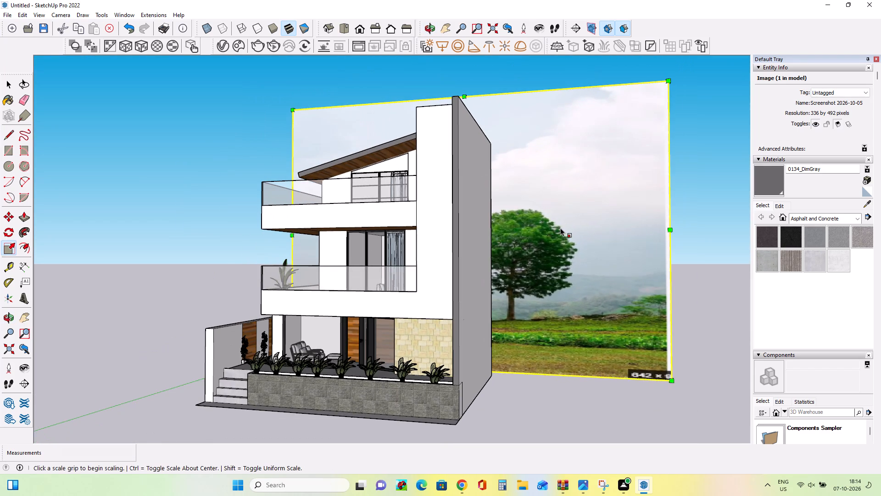
scroll(560, 228, "up", 1)
middle_click_drag(561, 229, 564, 250)
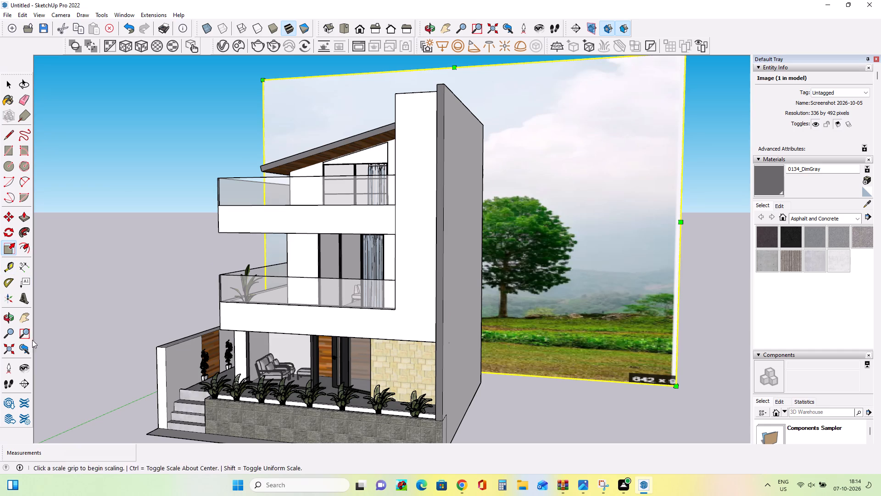
left_click(28, 316)
left_click_drag(338, 283, 329, 264)
middle_click_drag(518, 281, 519, 304)
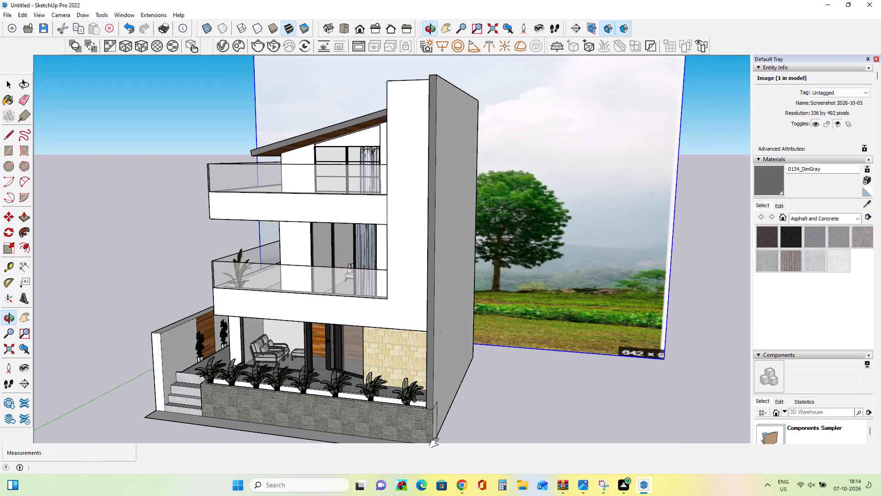
Erase the stray edges at the foot of the tall side wall's front corner.
left_click(24, 98)
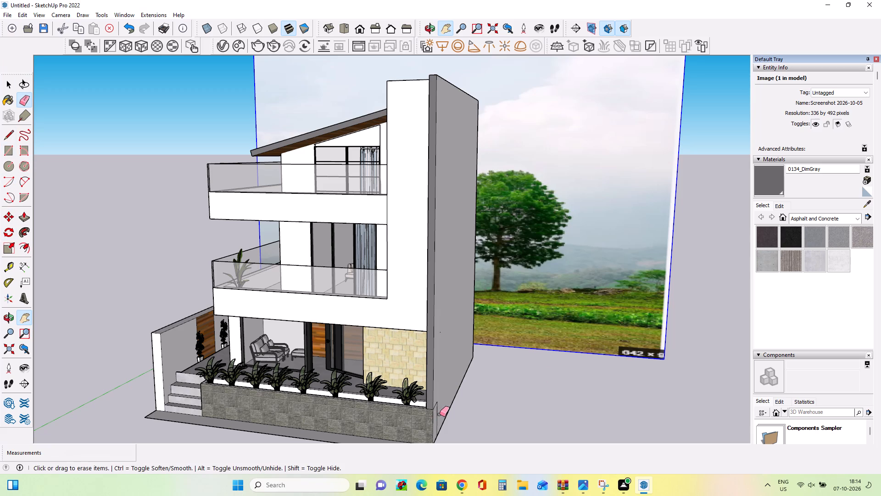
left_click(437, 415)
left_click(435, 408)
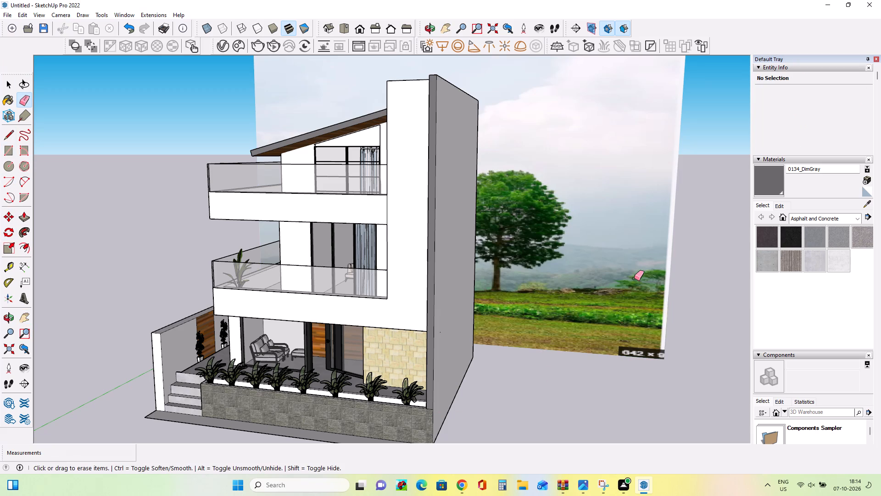
Render the house and landscape backdrop from a low oblique front view and examine the result up close.
scroll(634, 278, "down", 1)
middle_click_drag(596, 386, 576, 380)
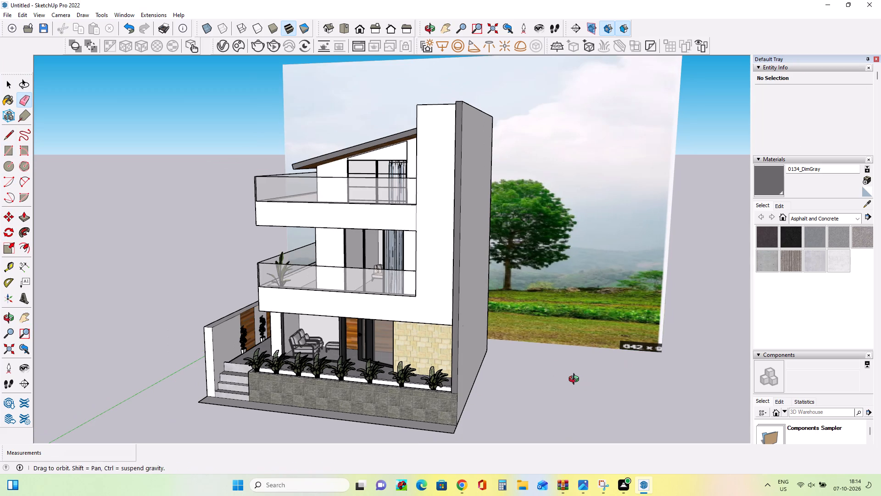
middle_click_drag(576, 380, 580, 338)
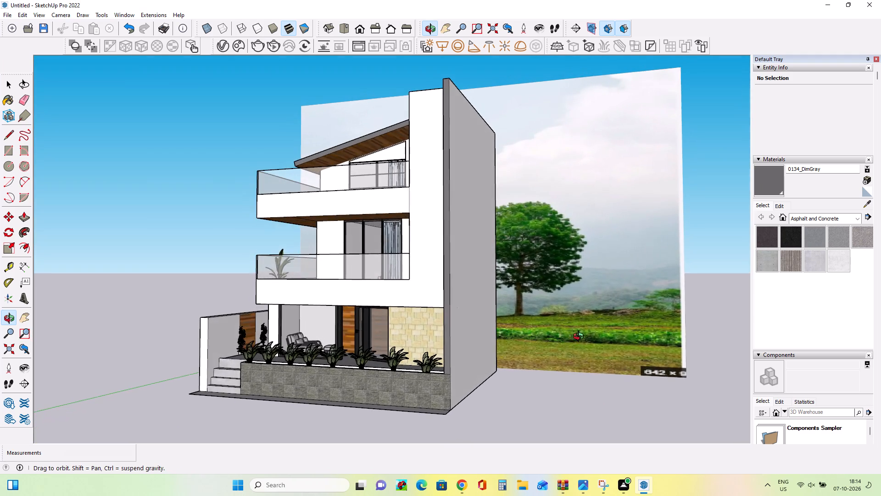
middle_click_drag(580, 338, 584, 334)
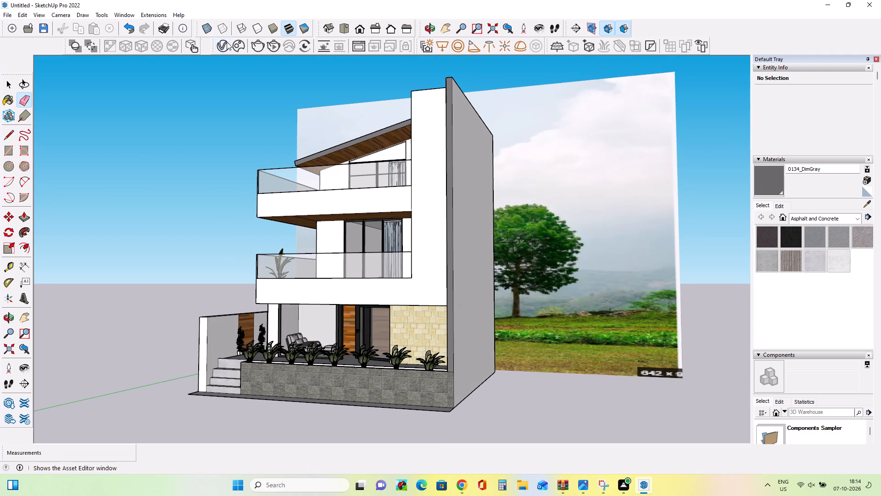
left_click(256, 45)
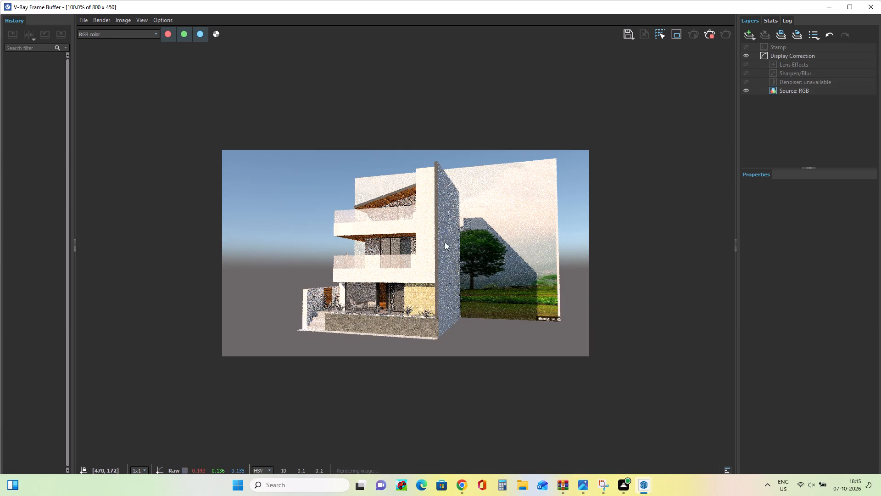
scroll(416, 209, "up", 1)
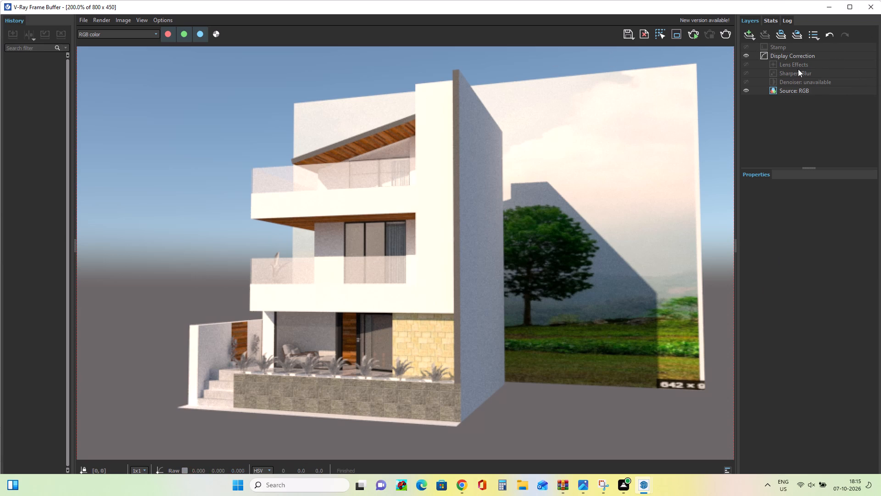
left_click(872, 2)
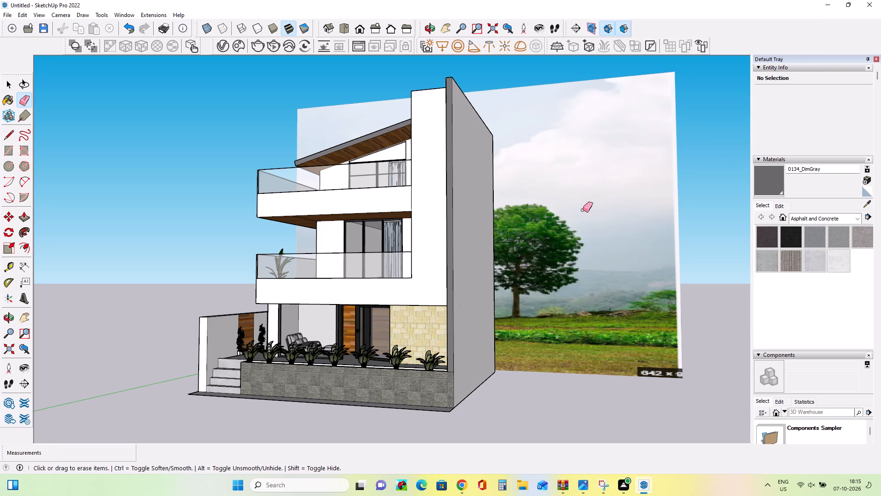
Place a V-Ray dome light at the base of the planter wall in front of the house.
middle_click_drag(583, 210, 572, 253)
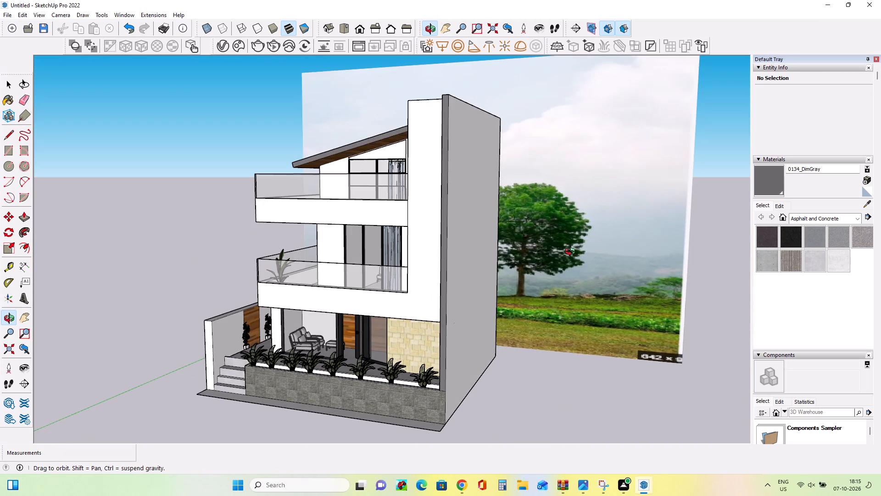
middle_click_drag(572, 253, 572, 252)
scroll(317, 329, "down", 13)
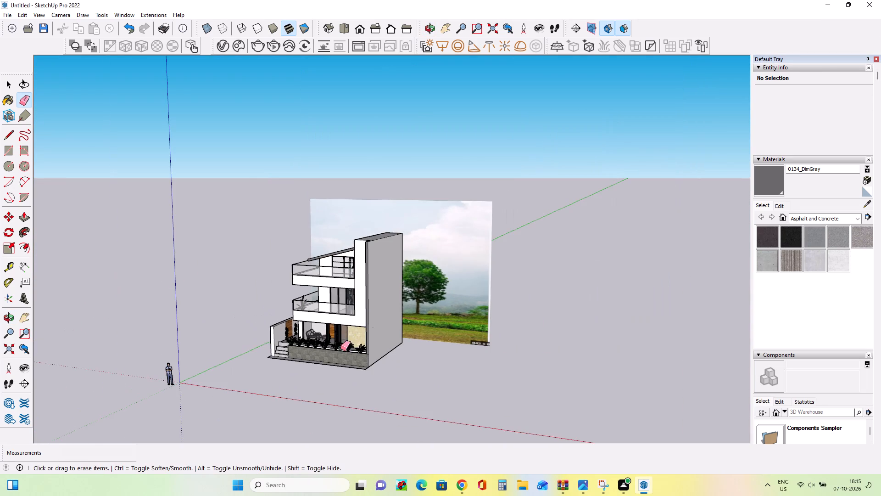
middle_click_drag(340, 349, 447, 297)
scroll(357, 275, "up", 2)
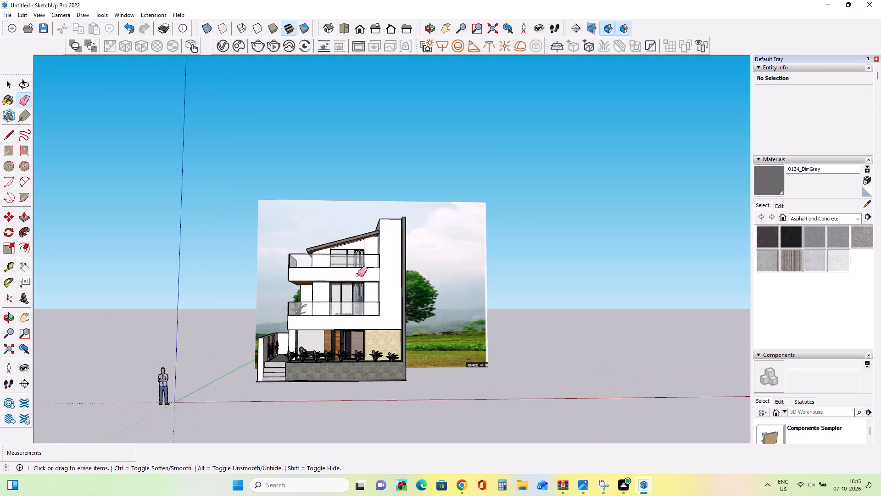
scroll(357, 275, "up", 3)
middle_click_drag(374, 307, 374, 298)
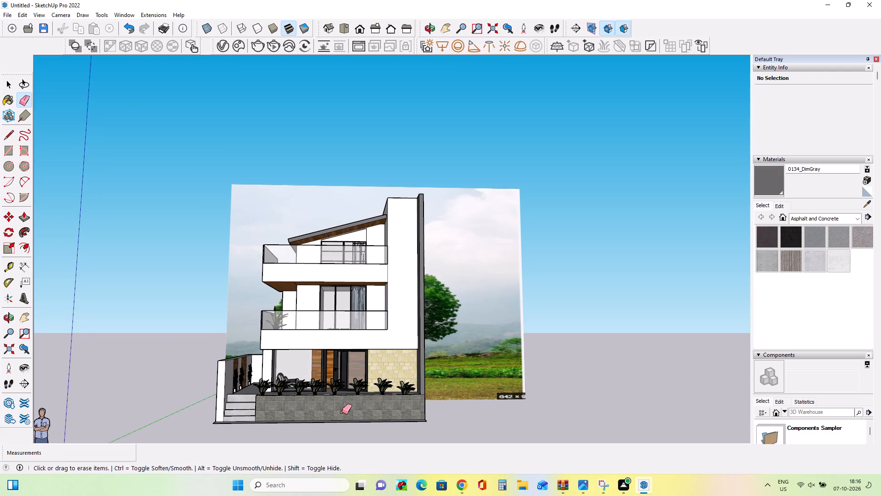
left_click(522, 47)
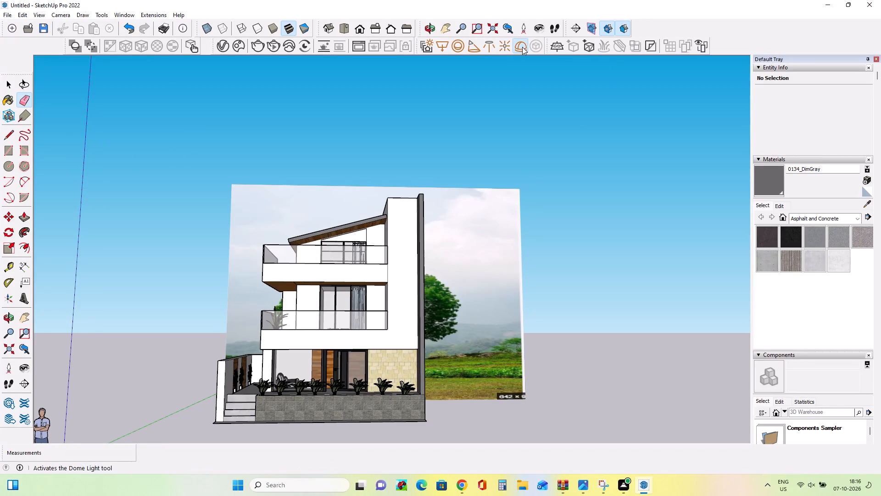
left_click(387, 426)
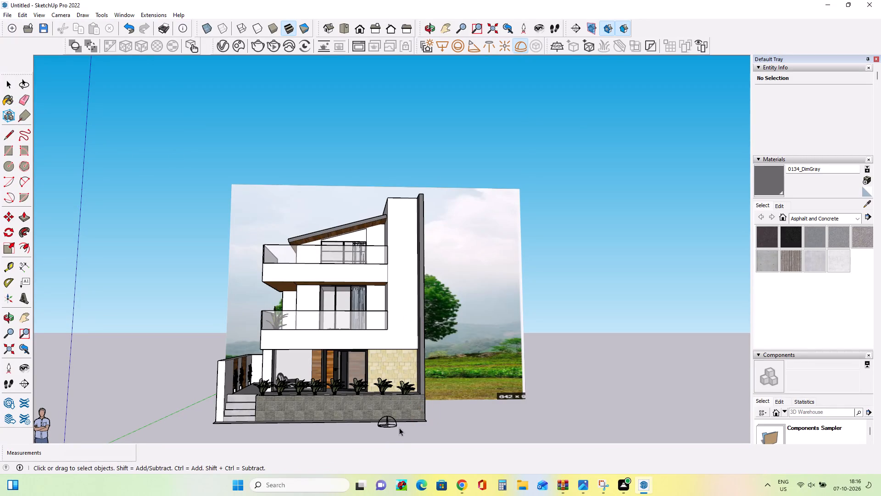
left_click(405, 428)
left_click(474, 401)
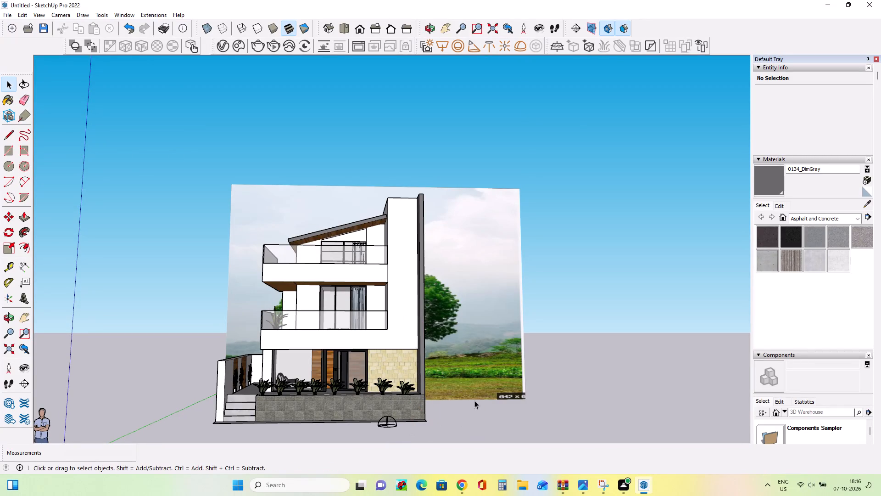
Add two more dome lights, one at the landscape image's bottom edge and one beside the entrance steps.
left_click(523, 42)
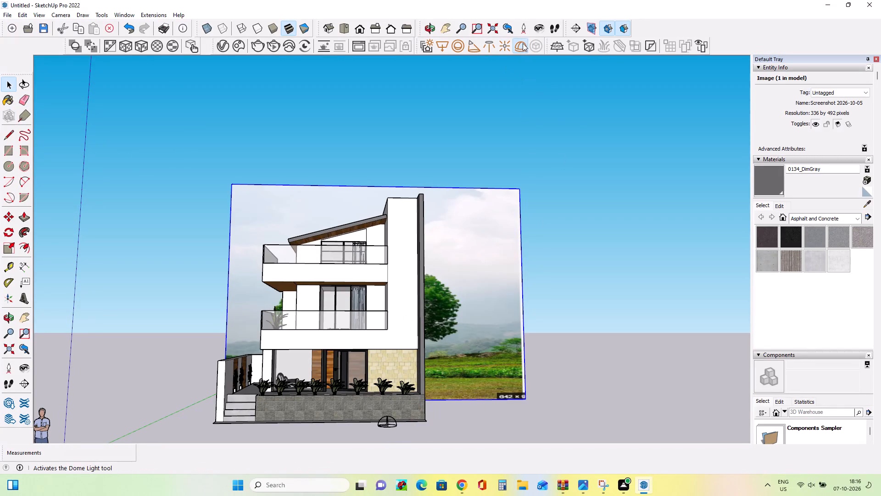
left_click(476, 404)
left_click(477, 409)
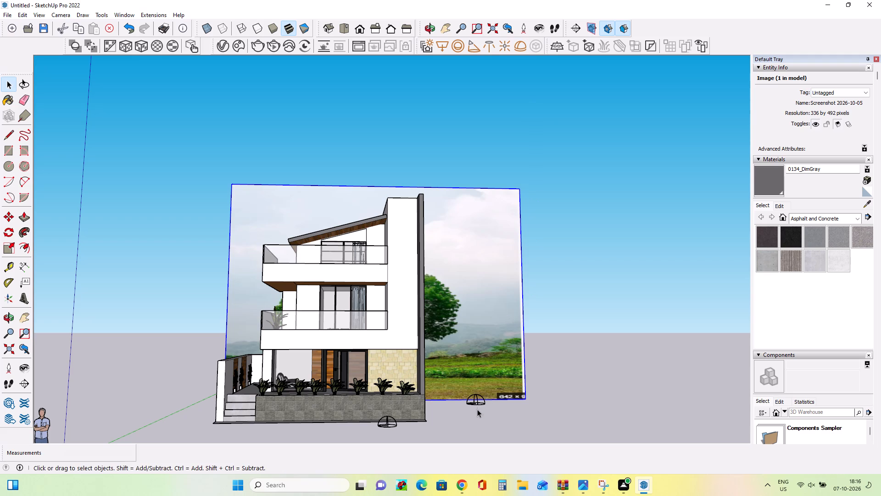
left_click(519, 44)
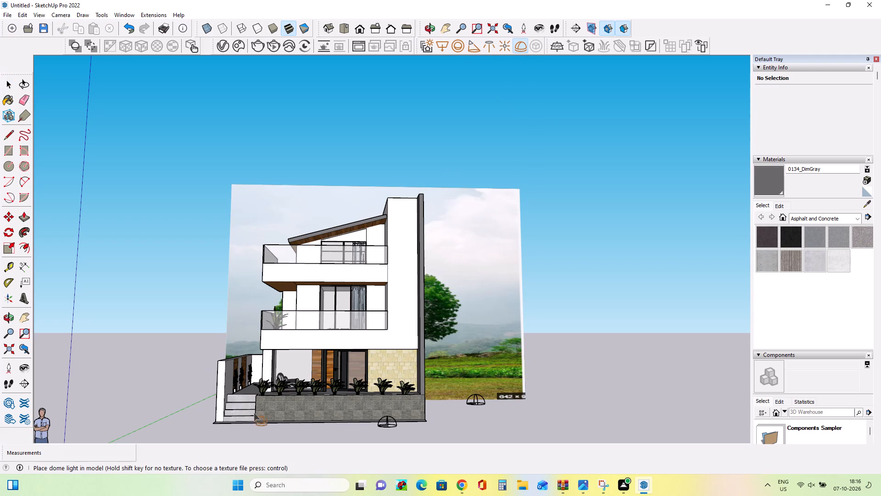
left_click(251, 424)
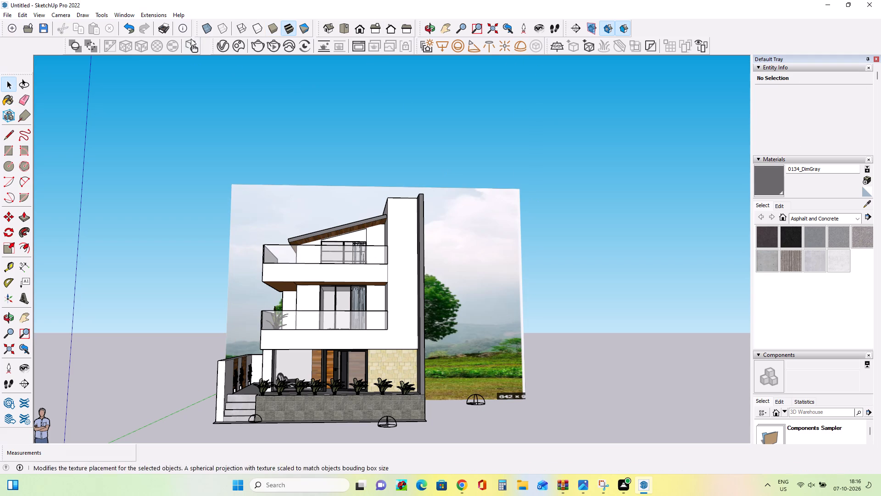
Set the SunLight intensity to 0 in the V-Ray light assets.
left_click(223, 46)
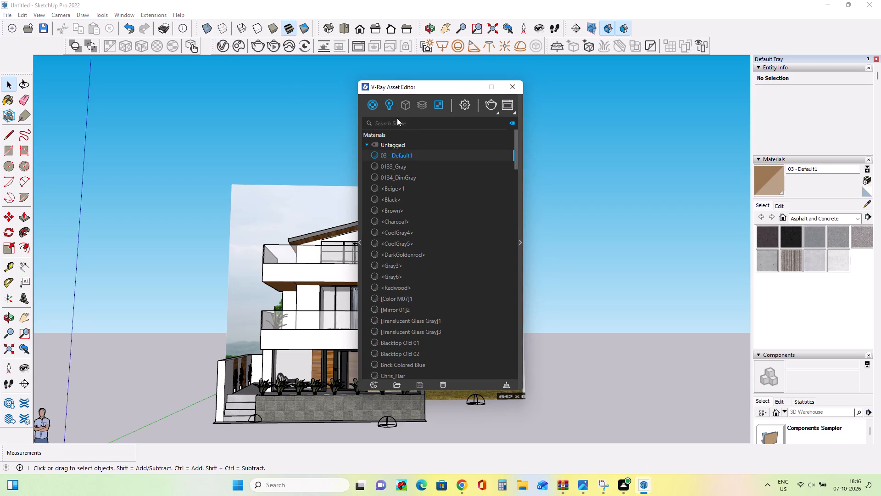
left_click(385, 106)
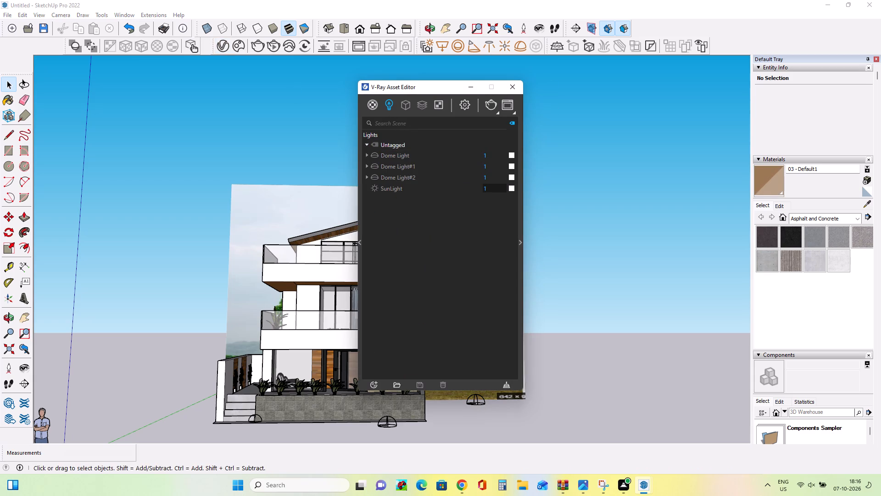
left_click(495, 191)
key("BackSpace")
key("BackSpace")
key("0")
left_click(606, 203)
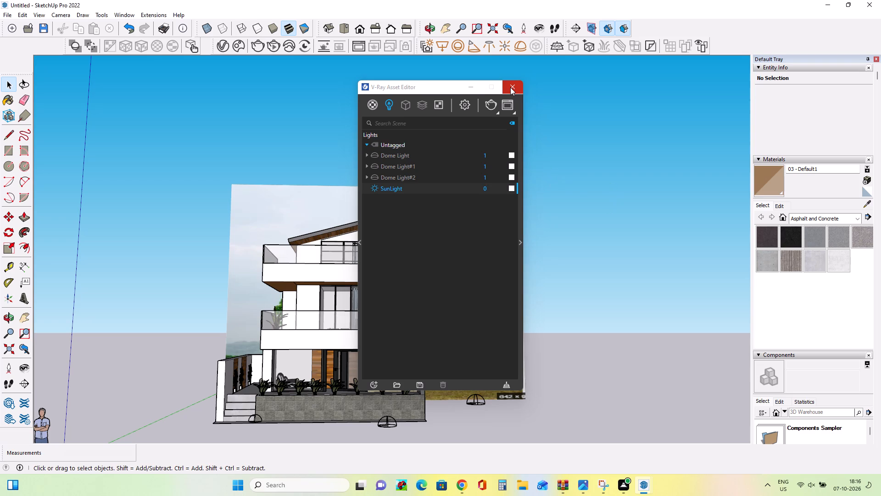
left_click(510, 87)
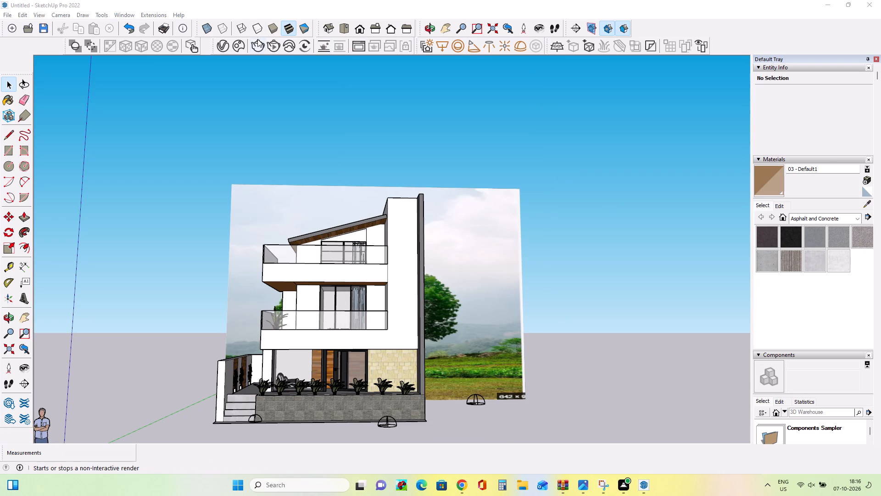
Render the front view of the house with the dome lighting and examine the result.
left_click(256, 44)
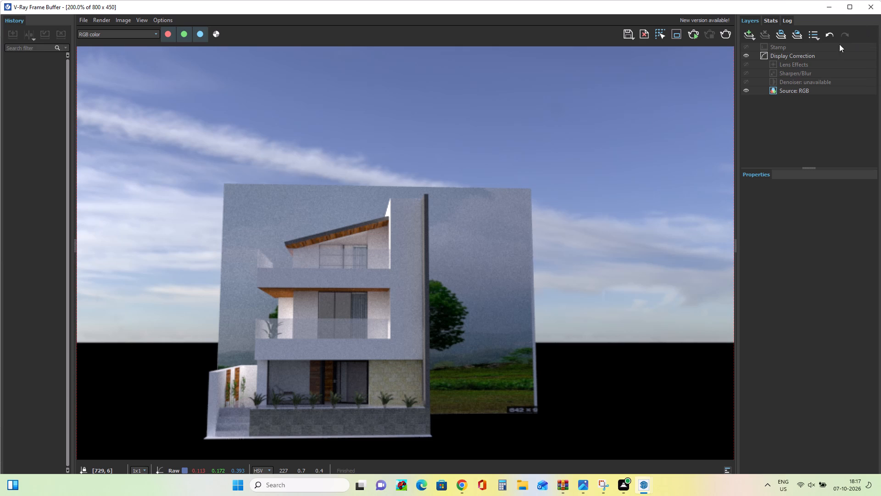
left_click(875, 5)
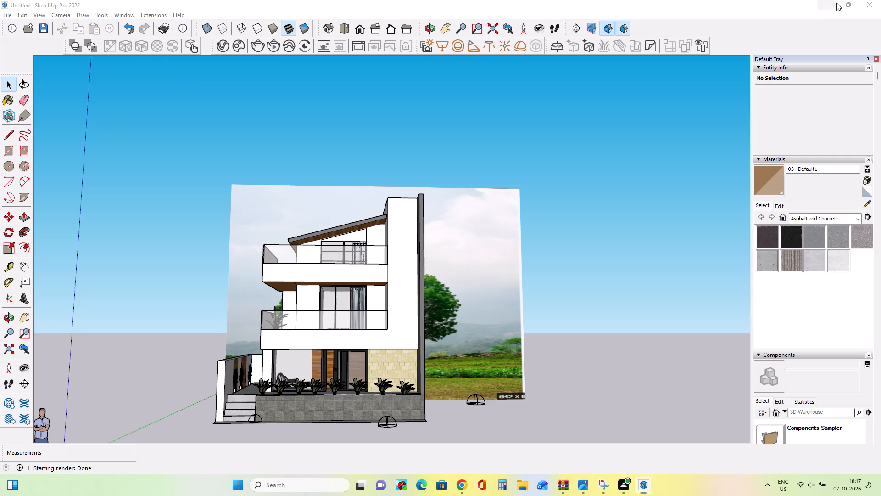
Set the intensity of all three dome lights to 2.
left_click(224, 45)
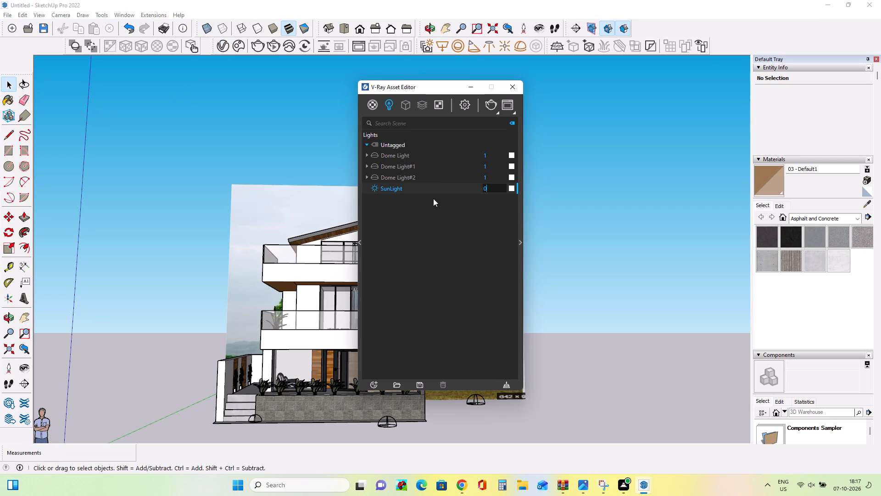
left_click(494, 177)
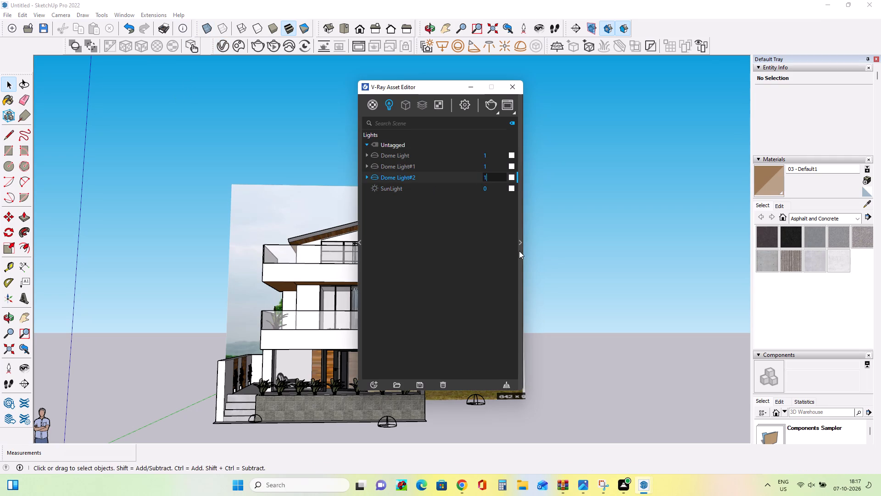
key("BackSpace")
key("2")
left_click(492, 163)
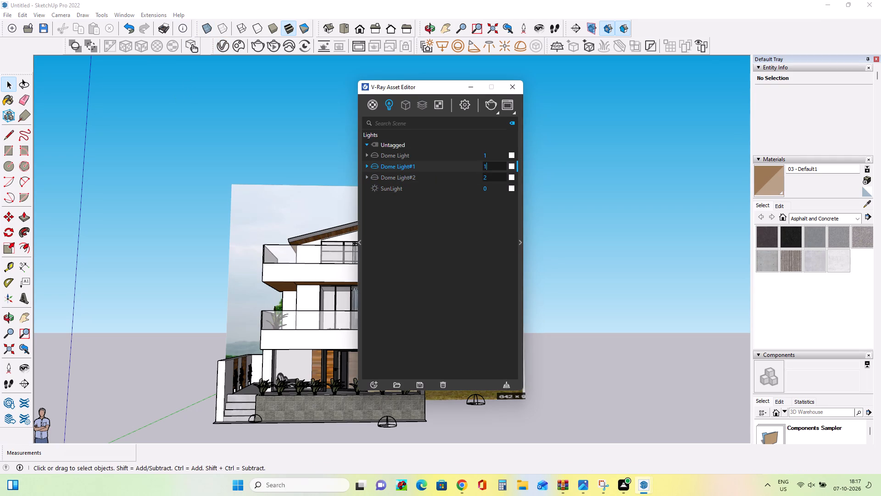
key("BackSpace")
key("2")
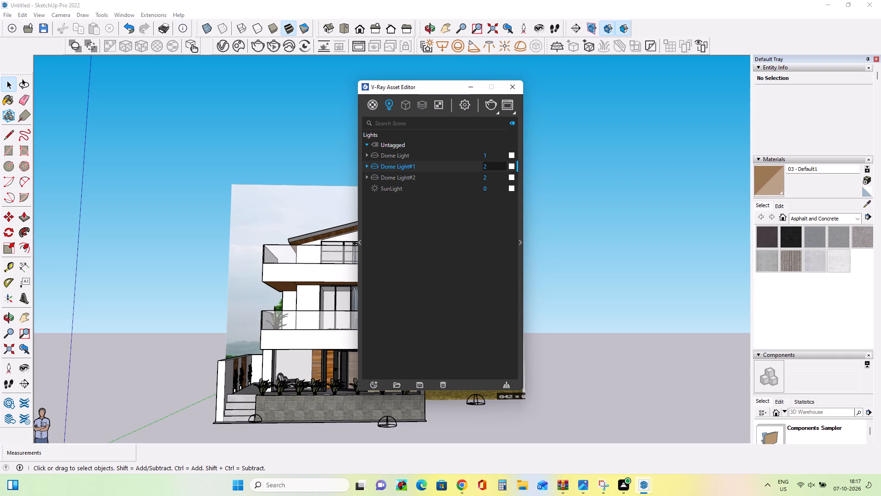
left_click(503, 156)
key("BackSpace")
key("2")
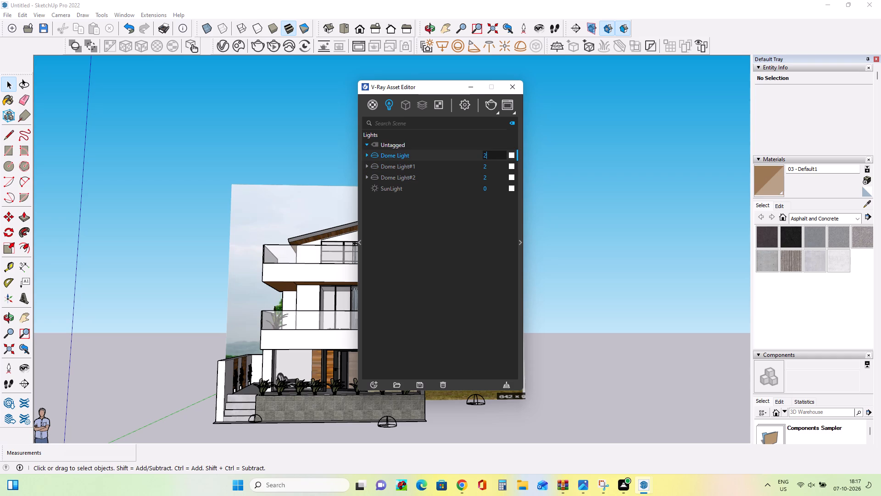
Render the front view with the updated dome lights and examine the facade and landscape backdrop up close.
left_click(490, 107)
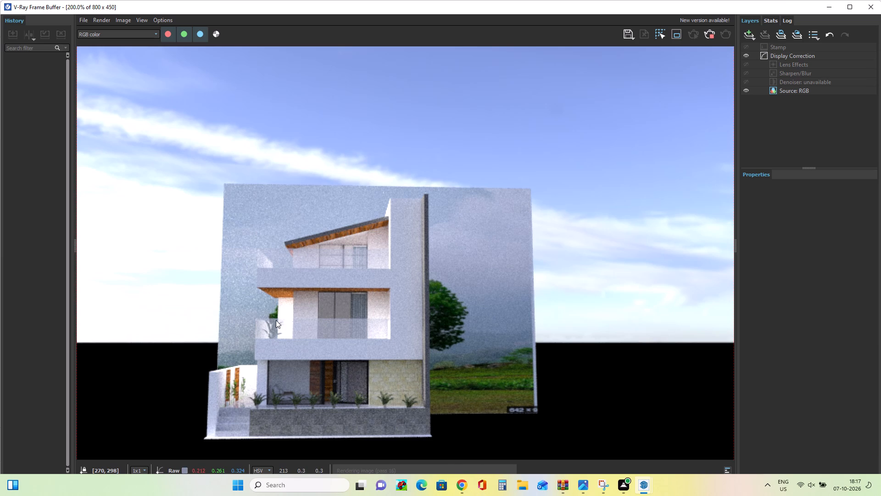
scroll(300, 334, "up", 1)
scroll(300, 335, "down", 1)
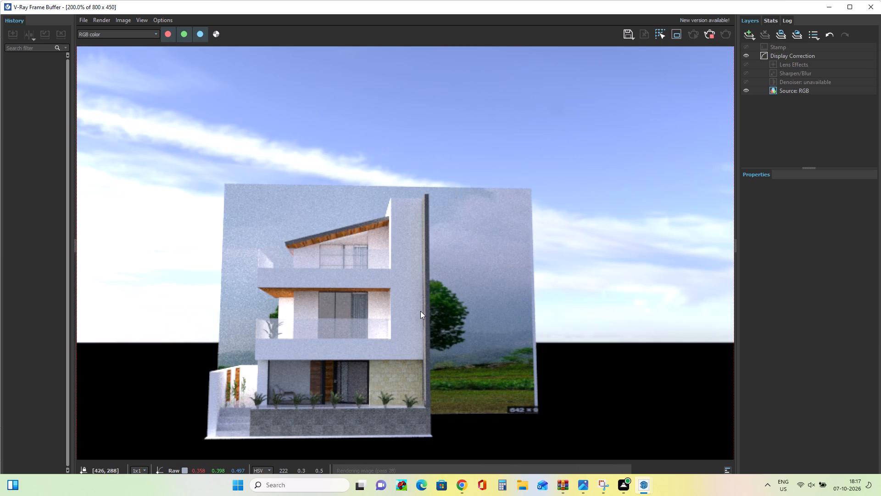
scroll(412, 331, "up", 2)
scroll(412, 331, "down", 2)
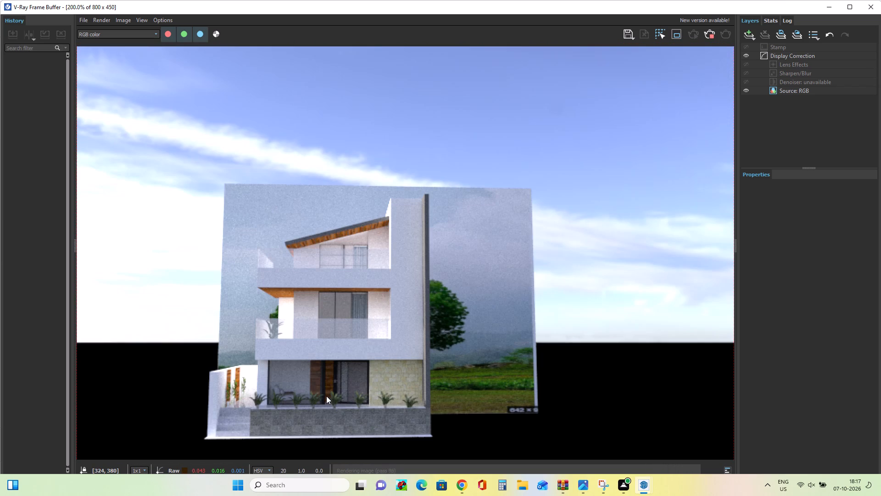
scroll(326, 396, "up", 1)
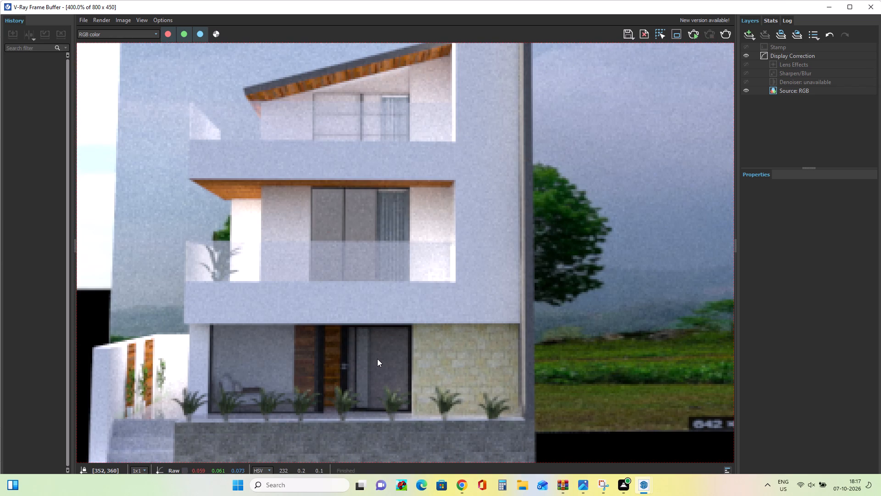
scroll(377, 359, "down", 1)
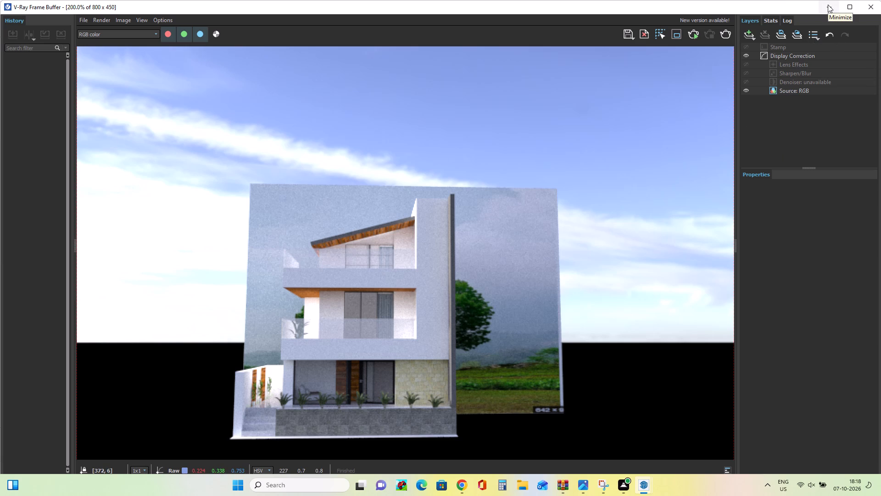
left_click(876, 2)
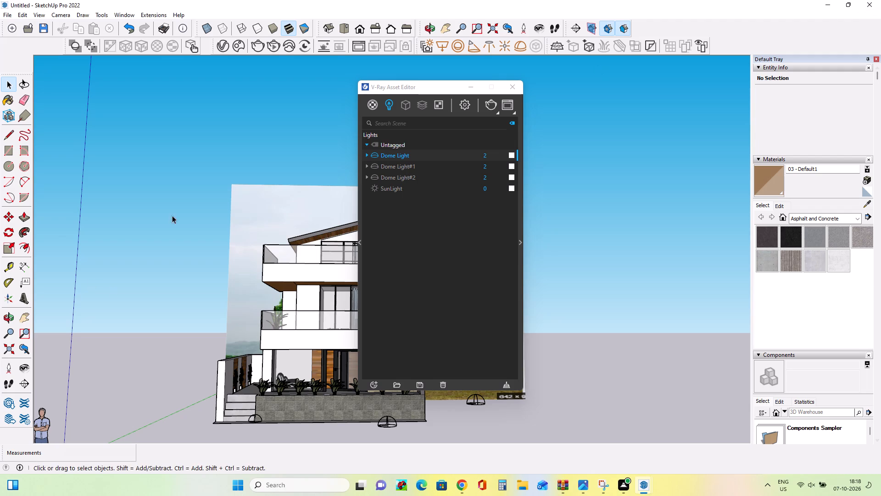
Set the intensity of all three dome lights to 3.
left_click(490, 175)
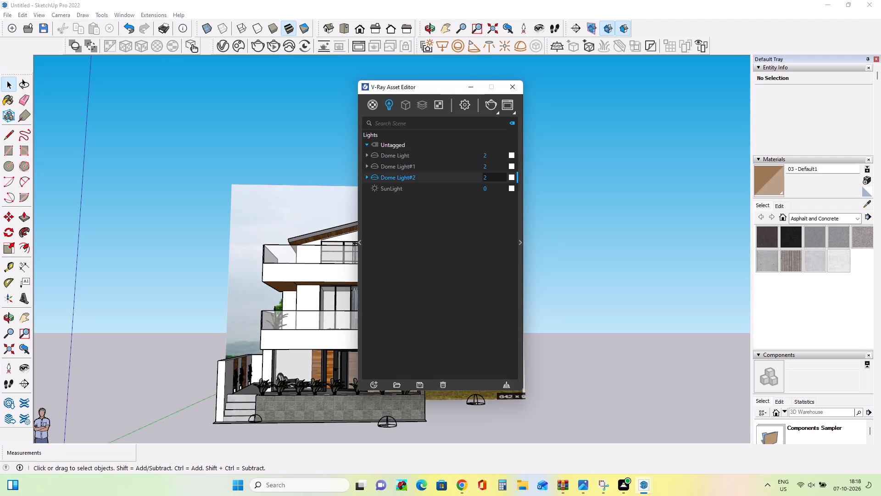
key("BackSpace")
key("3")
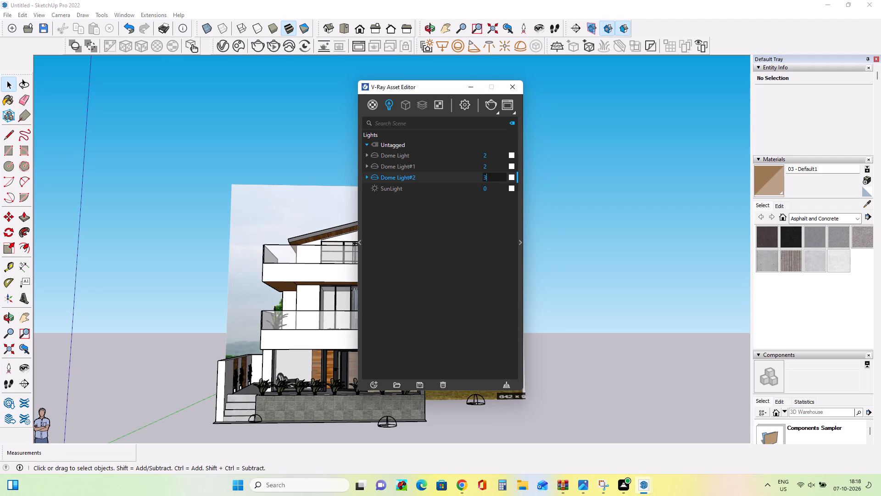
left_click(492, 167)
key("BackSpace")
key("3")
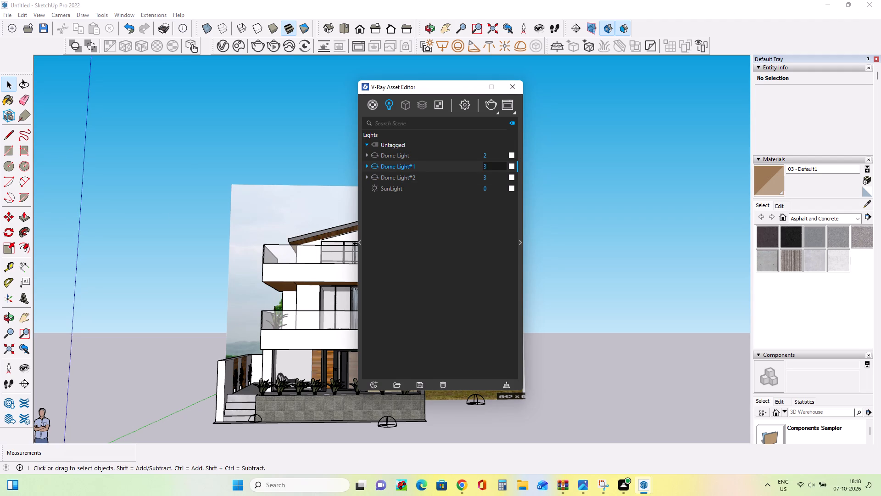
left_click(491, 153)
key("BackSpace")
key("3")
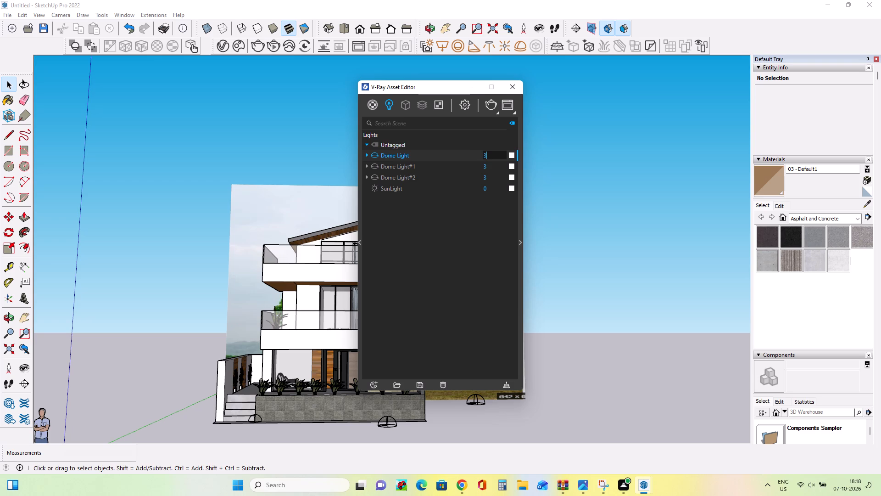
Render the front view with the brighter dome lights and examine the result.
left_click(488, 105)
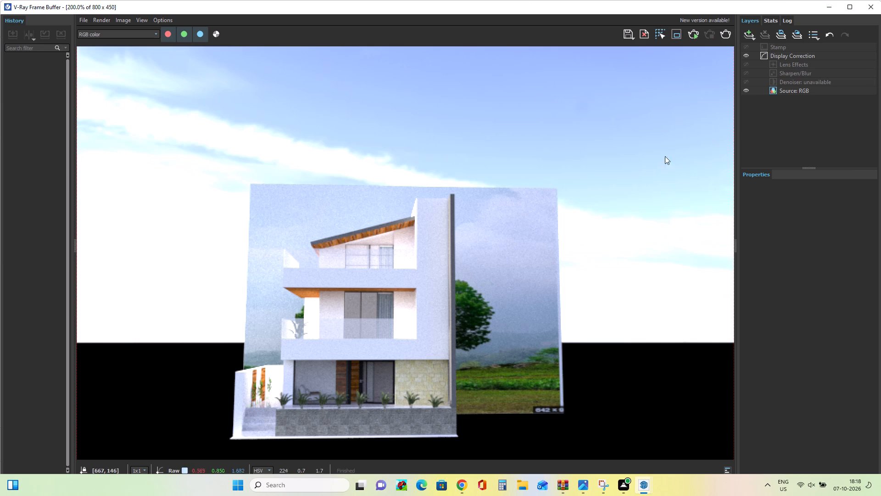
left_click(876, 4)
Set the intensity of all three dome lights back to 2.
left_click(490, 153)
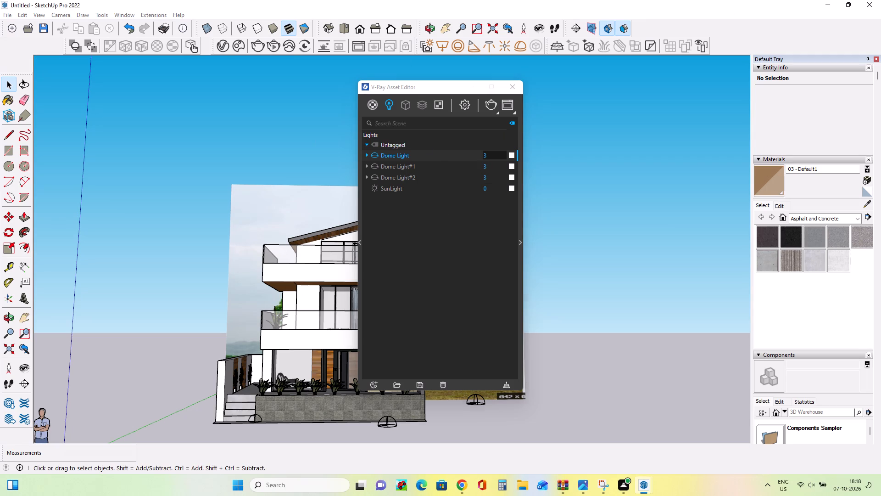
key("BackSpace")
key("2")
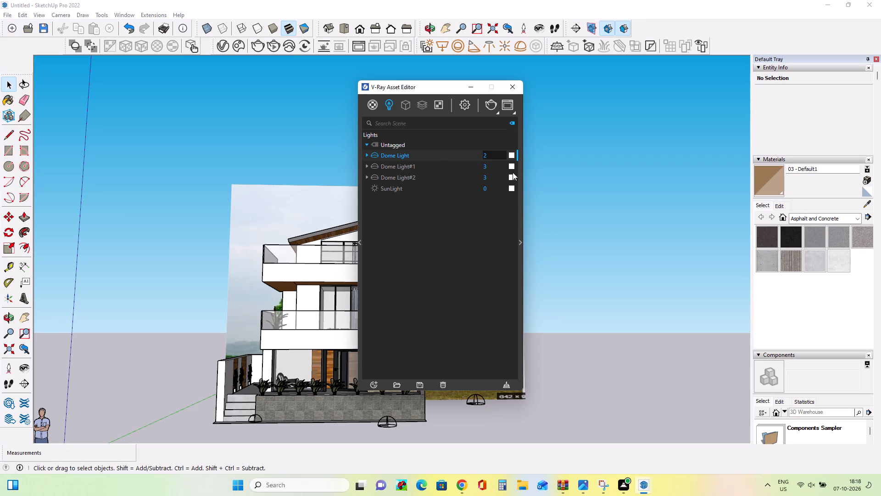
left_click(497, 167)
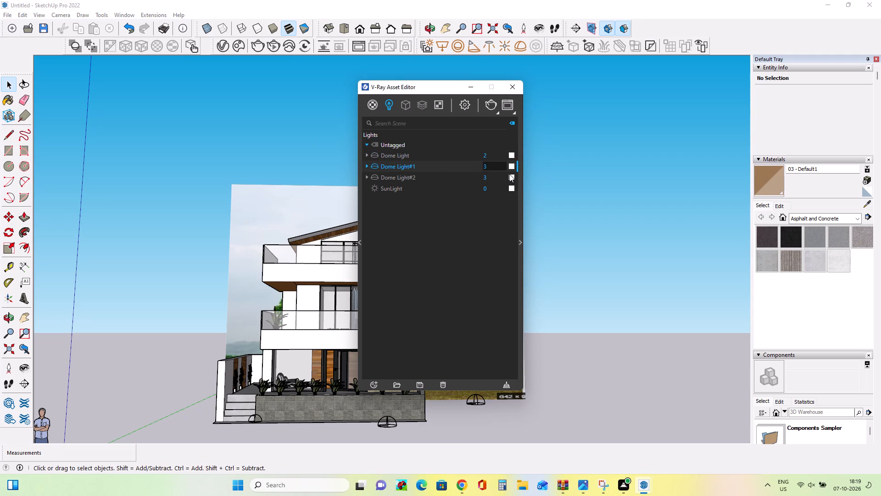
key("BackSpace")
key("2")
left_click(498, 179)
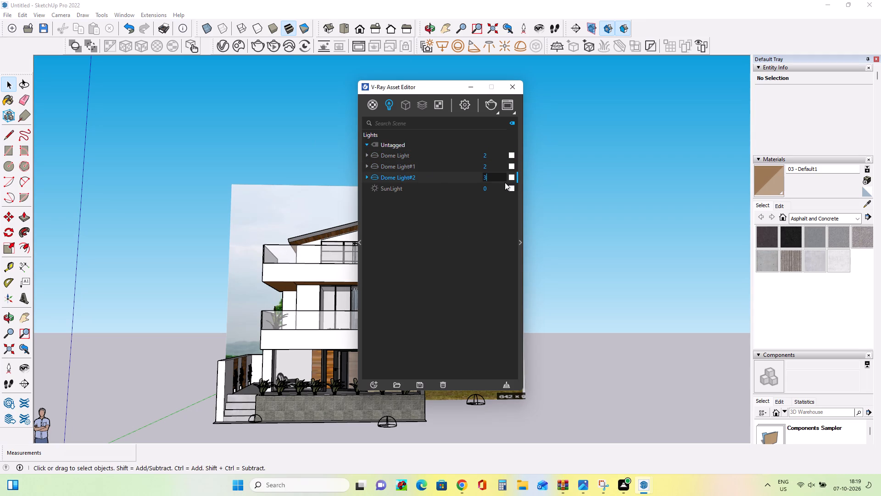
key("BackSpace")
key("2")
Set the colour of Dome Light#2 to a warm beige of about R 0.851, G 0.771, B 0.644.
left_click(520, 243)
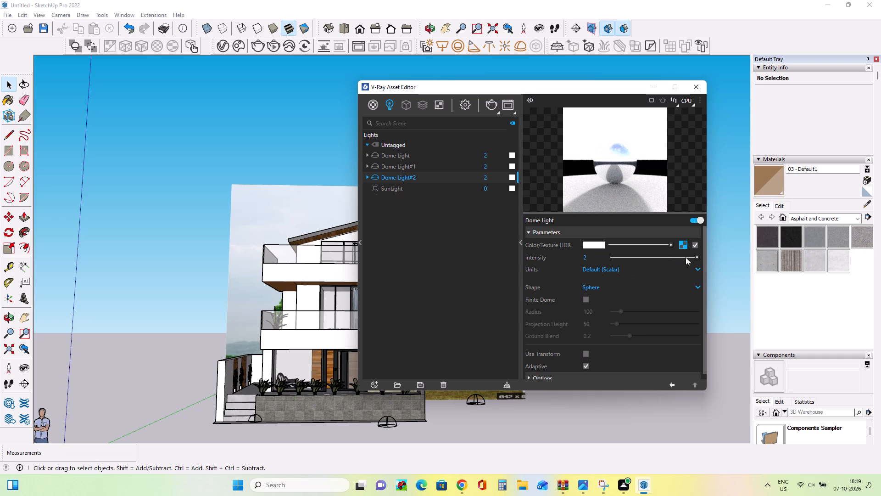
left_click(589, 246)
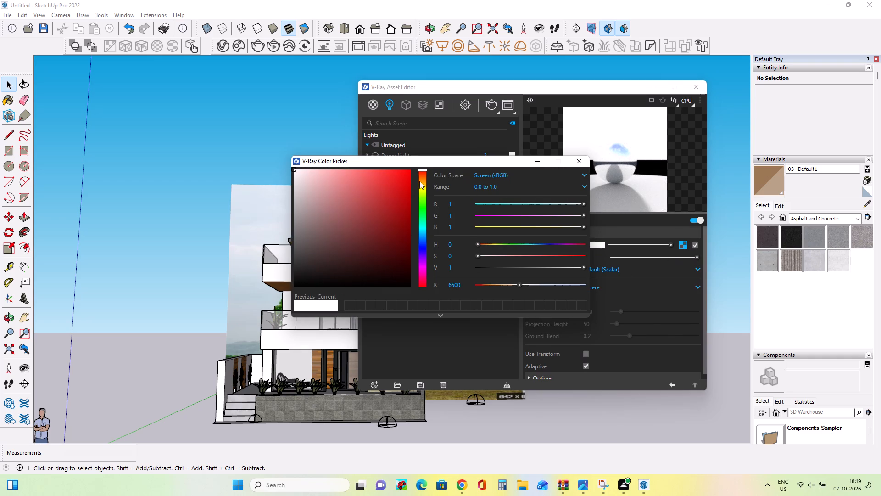
left_click(421, 181)
left_click(322, 187)
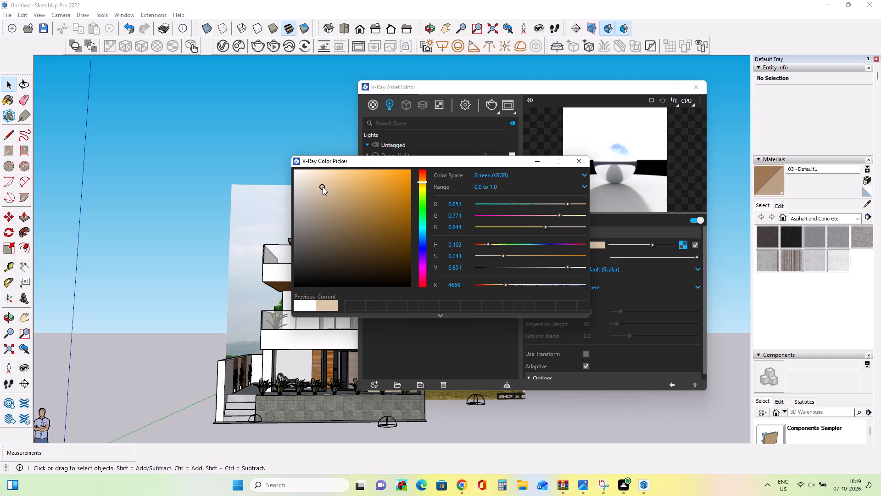
left_click(581, 161)
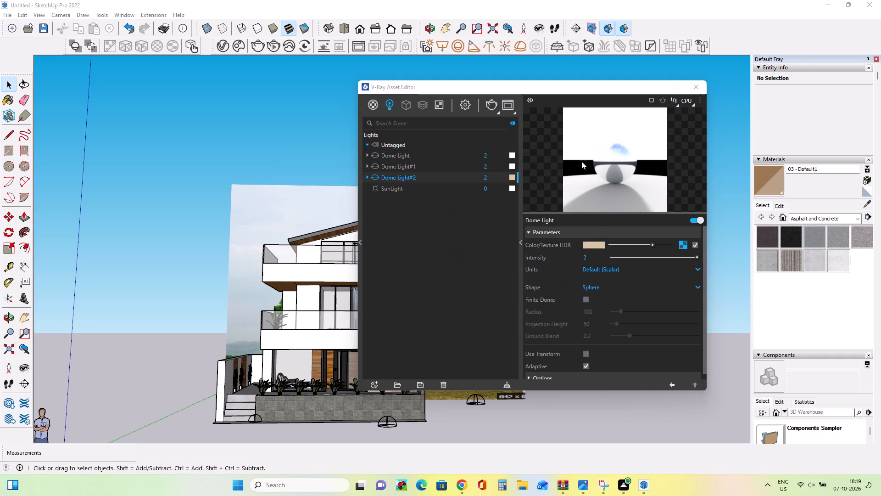
Give Dome Light#1 a warm beige colour similar to that of Dome Light#2.
left_click(512, 165)
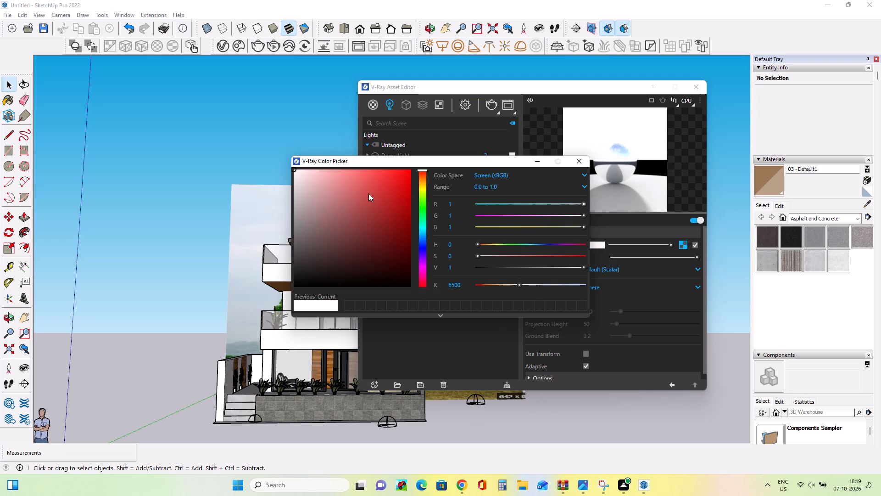
left_click(422, 183)
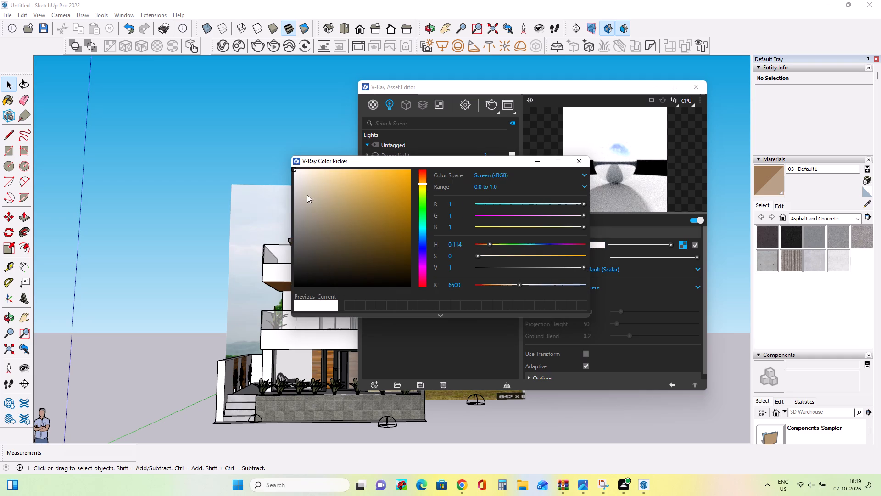
left_click(322, 188)
left_click(577, 159)
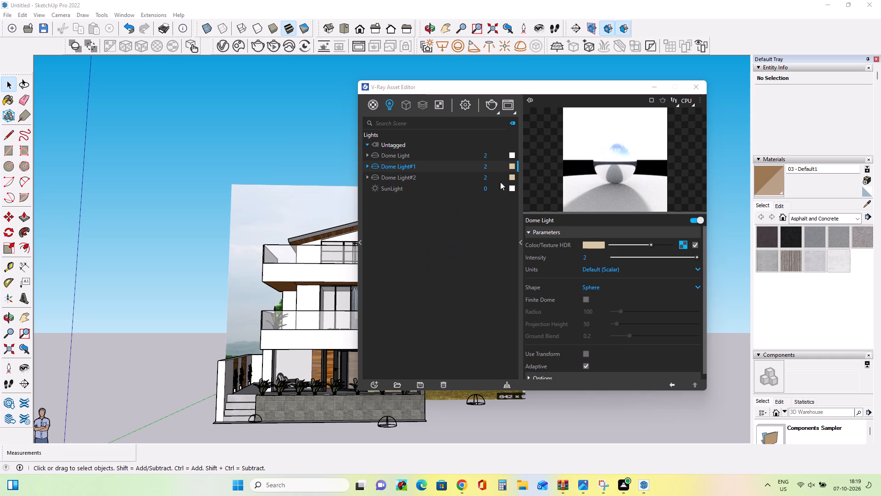
Set the colour of the first Dome Light to a yellowish beige of about R 0.835, G 0.791, B 0.613.
left_click(507, 153)
left_click(513, 155)
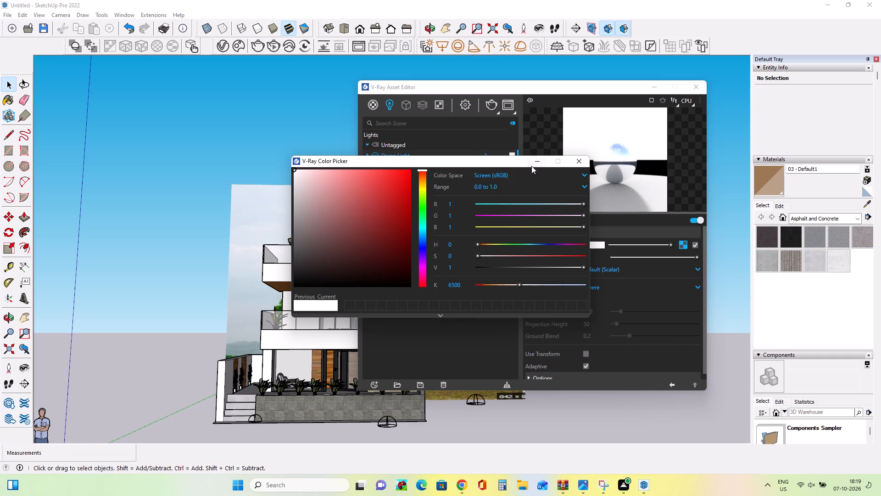
left_click(425, 181)
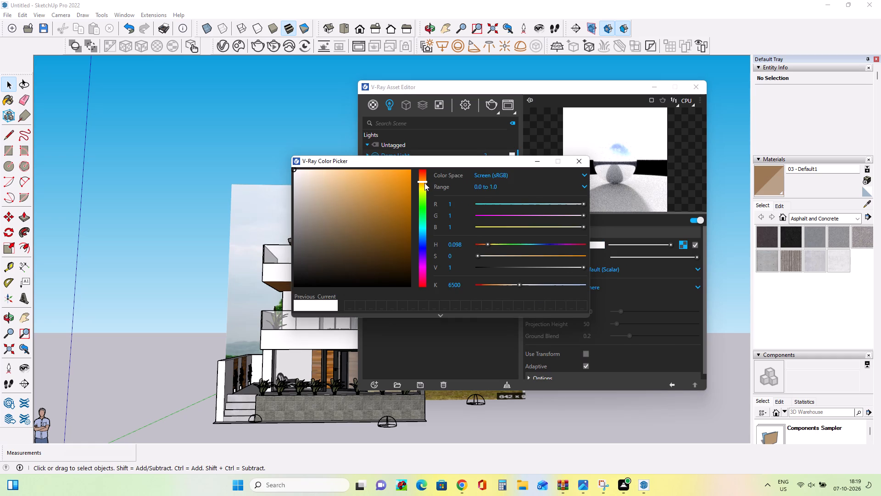
left_click(423, 185)
left_click(325, 189)
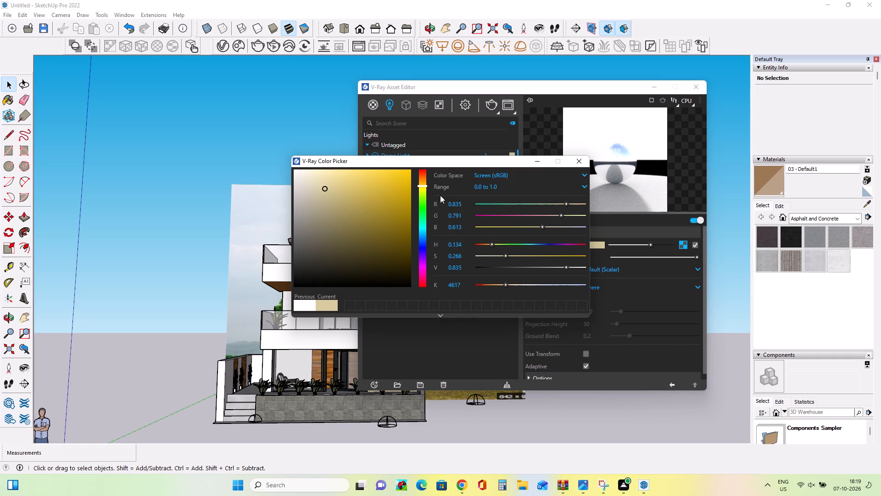
left_click(577, 161)
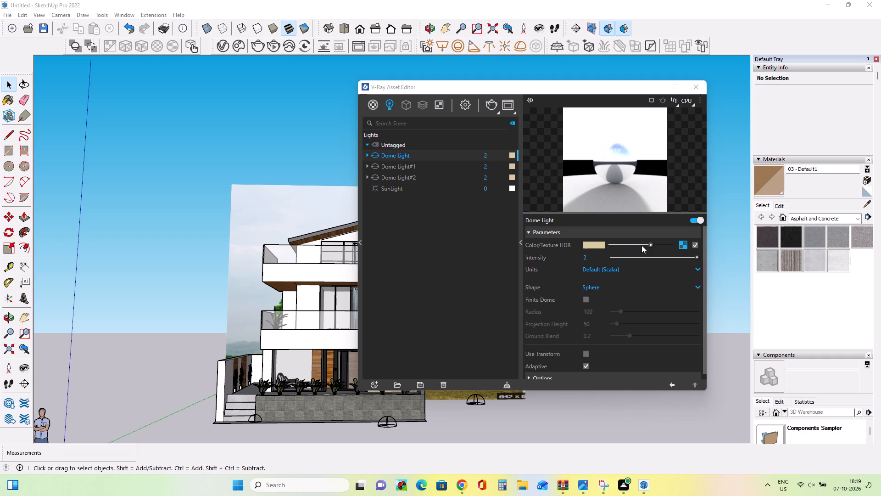
Brighten the first Dome Light's beige colour slightly.
left_click(651, 244)
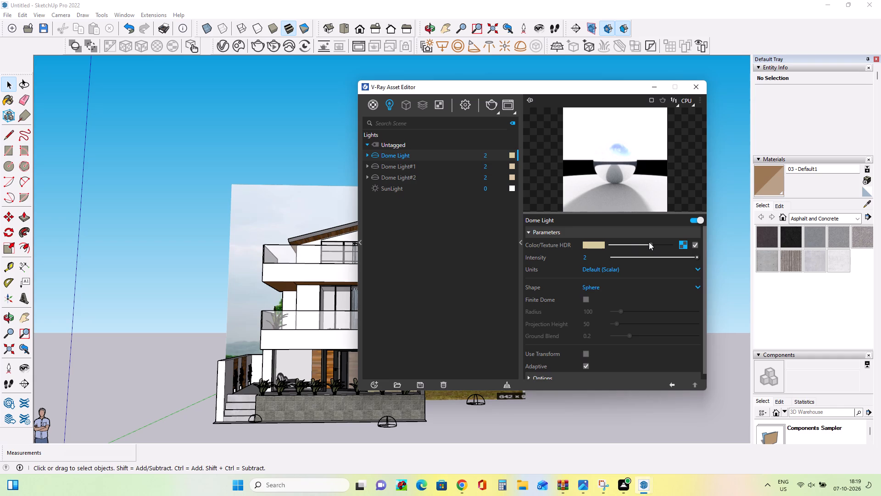
left_click_drag(649, 242, 658, 242)
left_click_drag(651, 244, 653, 244)
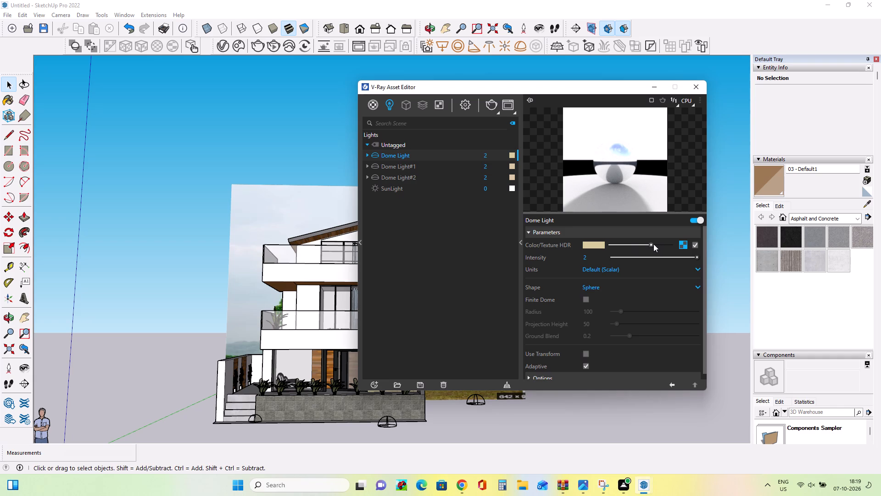
left_click_drag(653, 244, 658, 244)
left_click(658, 244)
Turn on the Invisible option for the first Dome Light.
scroll(586, 318, "down", 7)
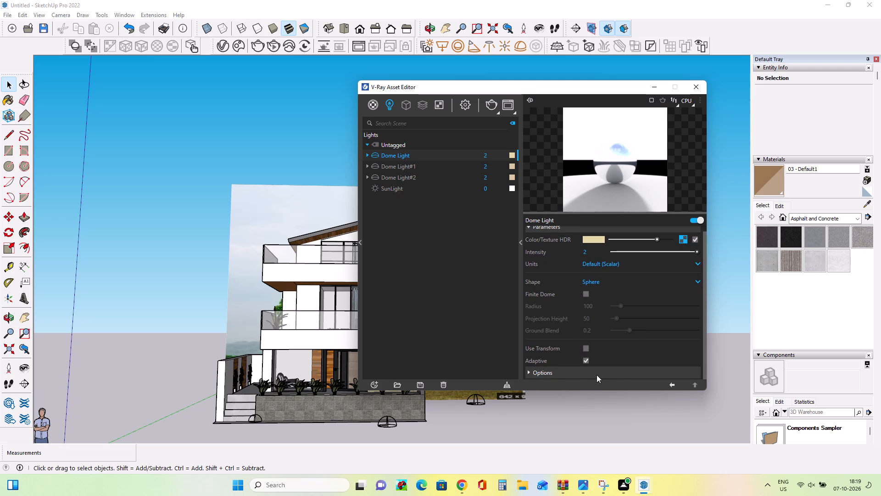
left_click(611, 366)
left_click(539, 372)
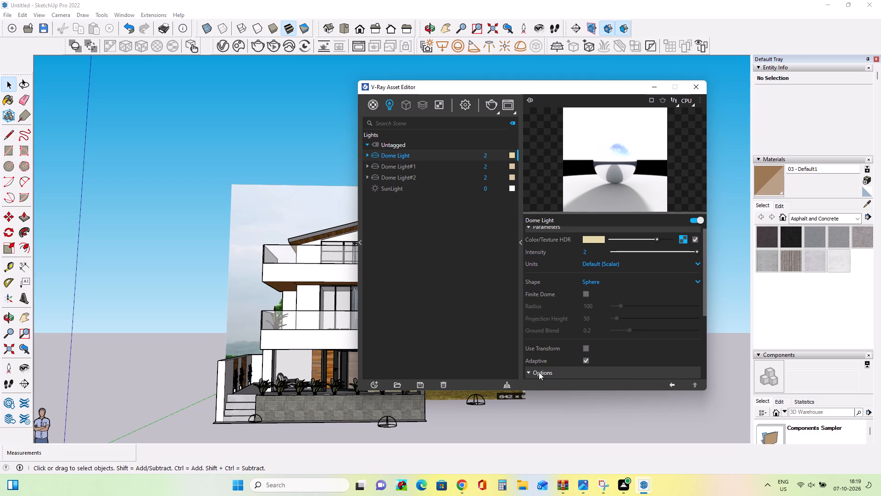
left_click(526, 372)
scroll(612, 357, "down", 3)
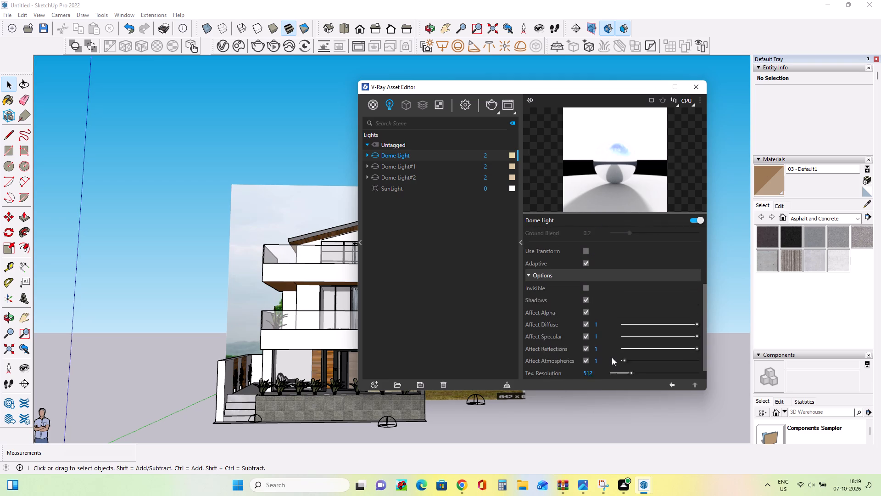
scroll(612, 357, "down", 2)
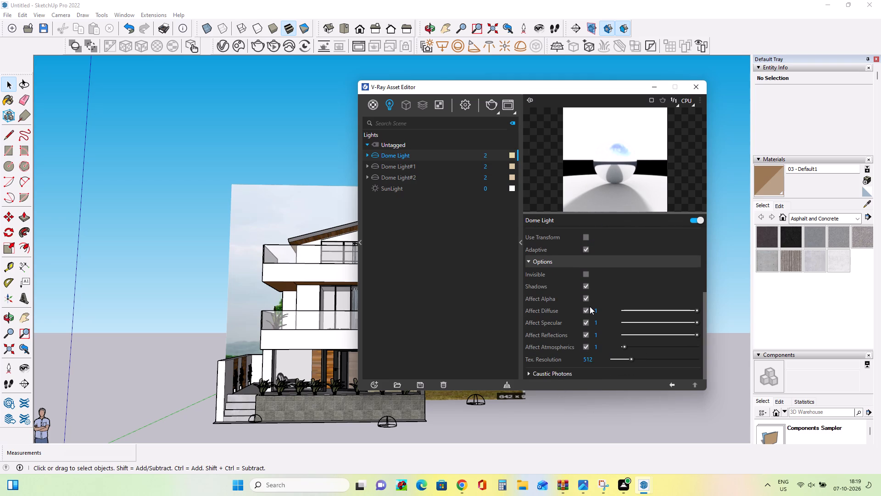
left_click(585, 274)
Turn on the Invisible option for Dome Light#1.
scroll(560, 394, "down", 3)
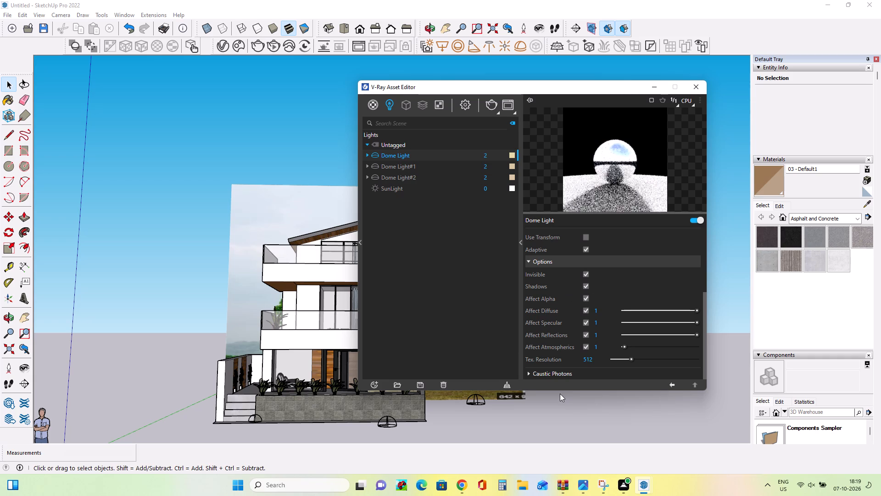
scroll(563, 368, "down", 4)
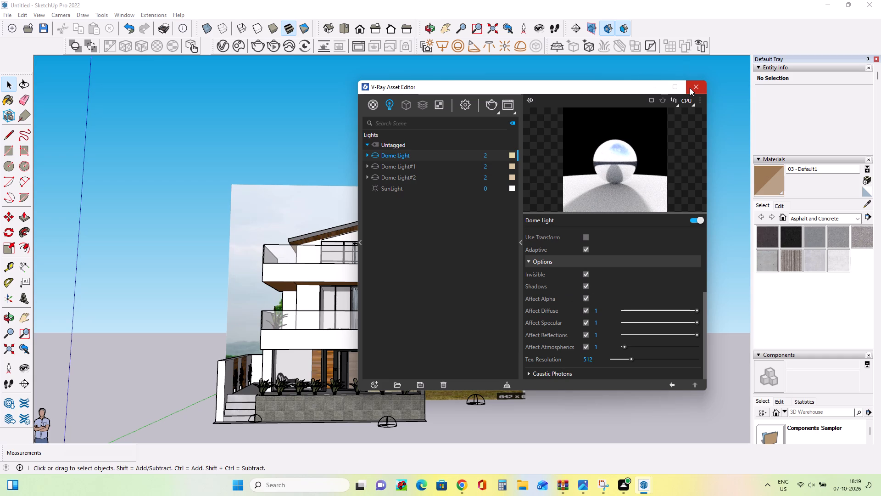
left_click(480, 166)
scroll(580, 343, "down", 8)
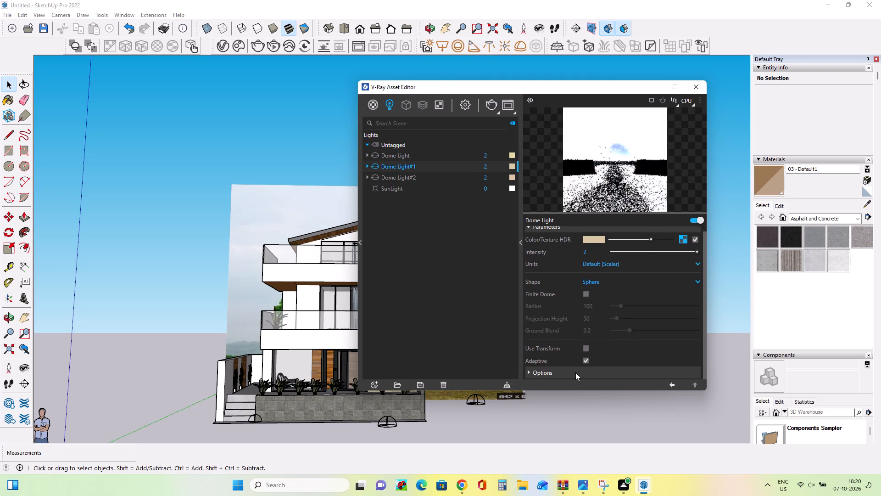
left_click(575, 372)
left_click(531, 376)
scroll(644, 336, "down", 2)
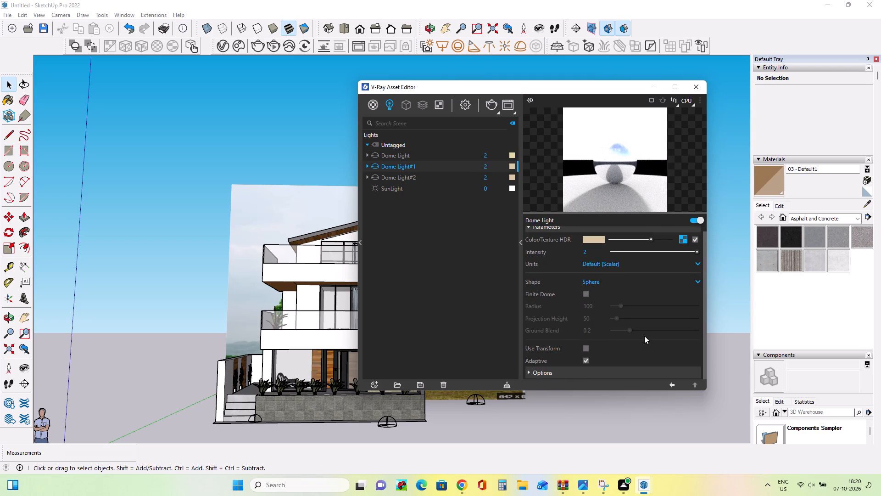
scroll(644, 336, "down", 7)
left_click(629, 372)
scroll(635, 332, "down", 4)
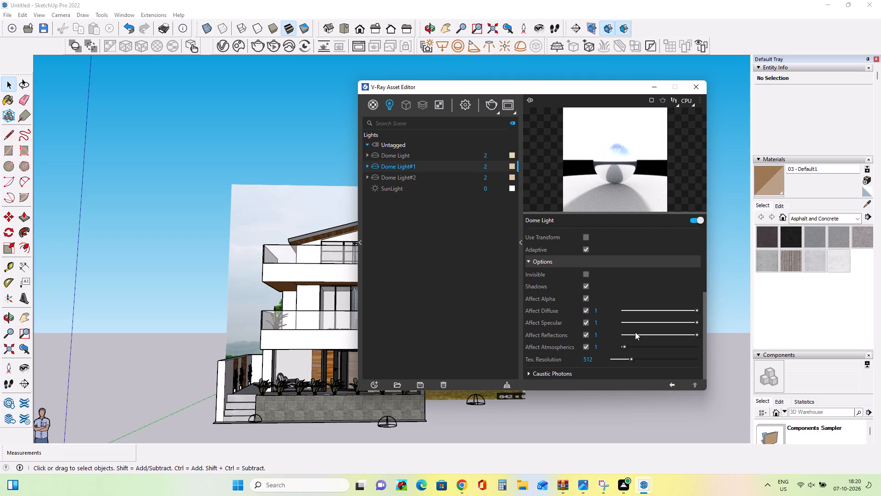
left_click(584, 274)
Turn on the Invisible option for Dome Light#2.
left_click(468, 179)
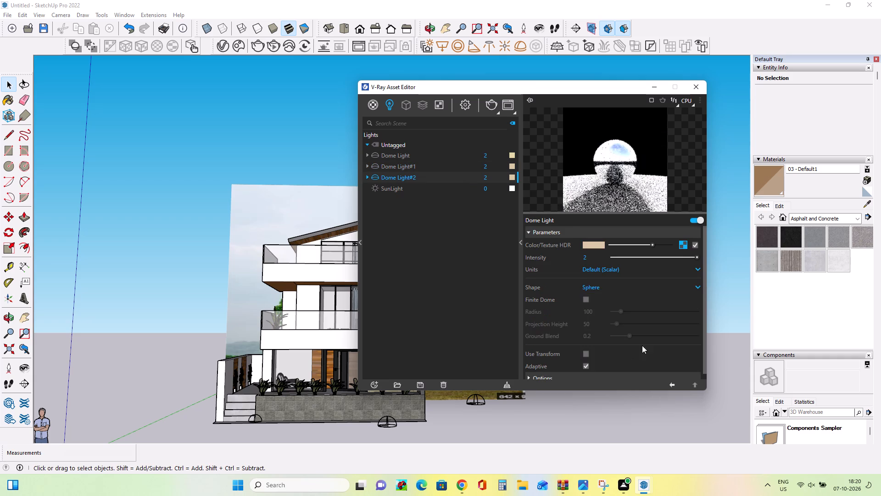
scroll(595, 366, "down", 4)
left_click(569, 371)
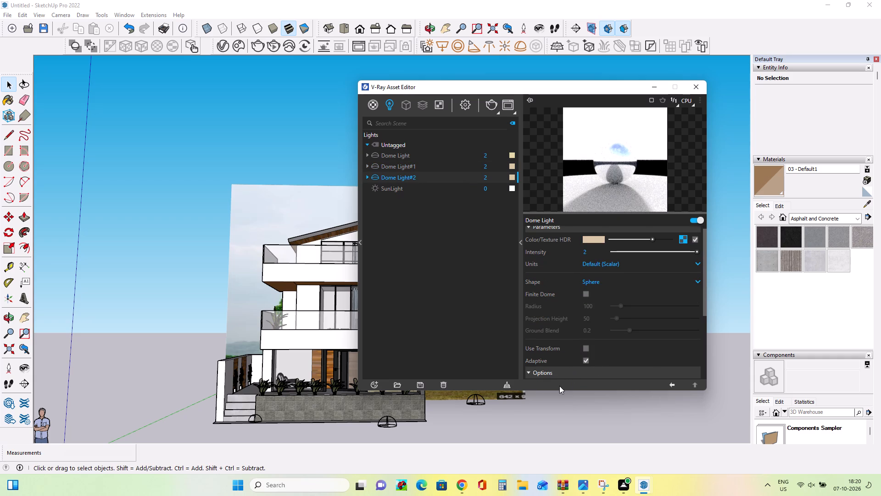
scroll(675, 344, "down", 6)
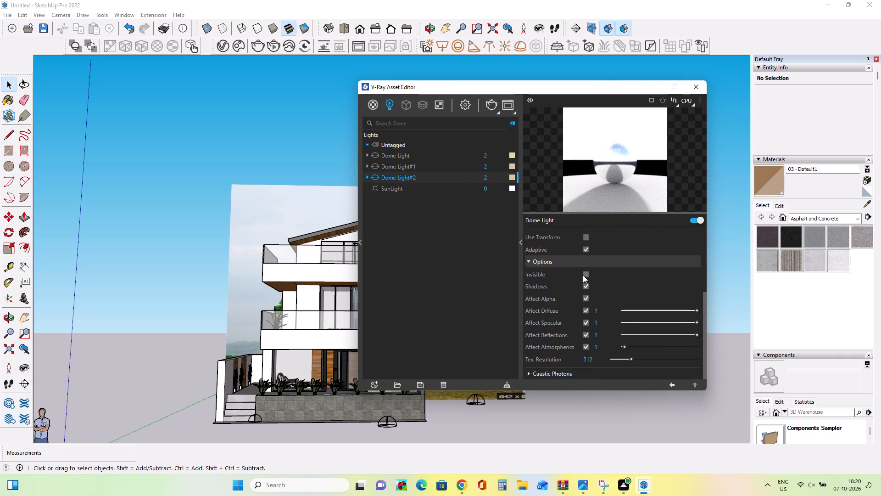
left_click(586, 276)
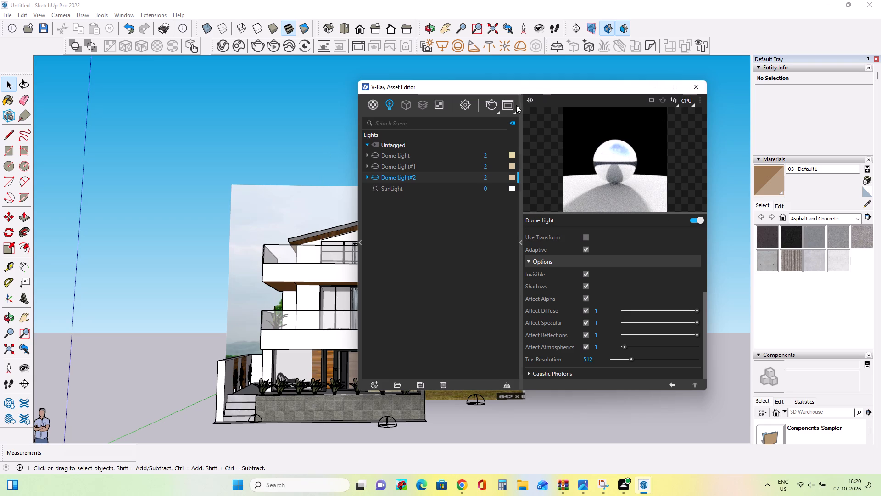
Render the current view of the house with V-Ray, closing the frame buffer and asset editor once it finishes.
left_click(495, 104)
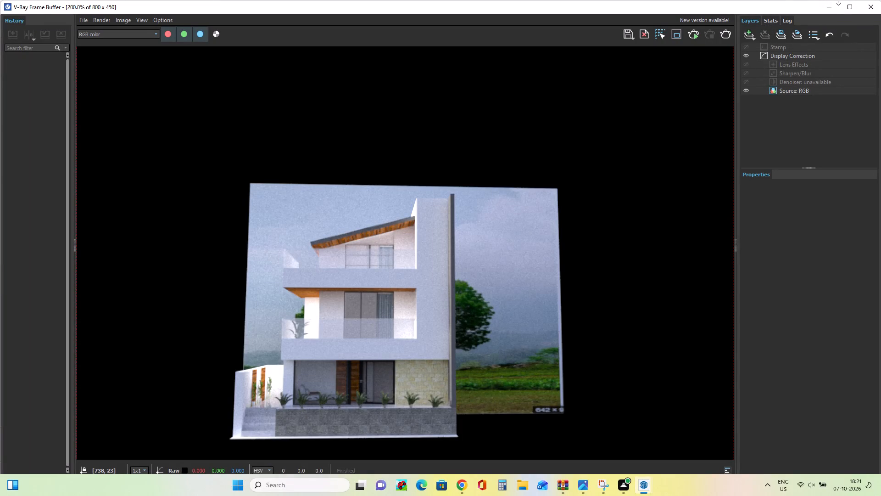
left_click(875, 6)
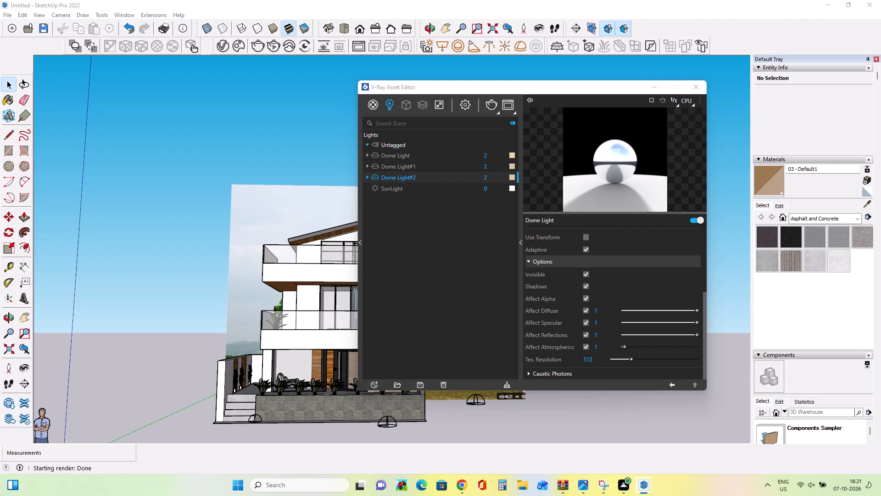
left_click(695, 87)
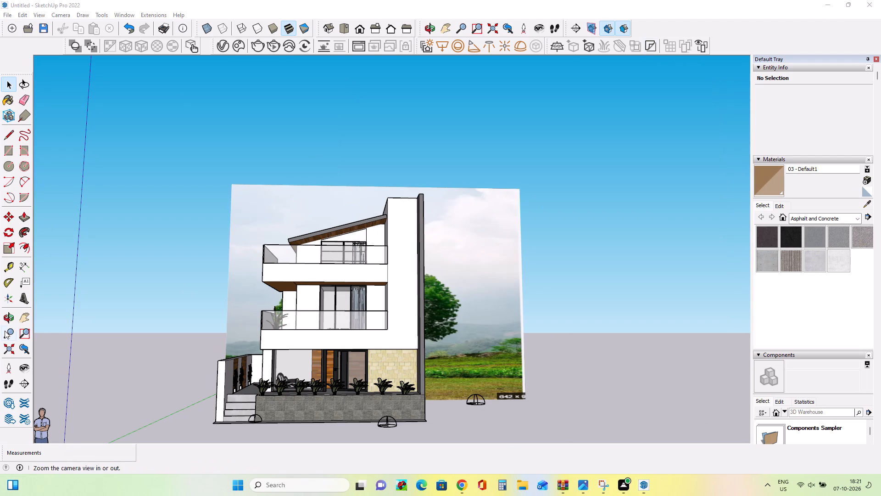
Reframe the house and landscape backdrop higher in the view and render the scene again with V-Ray.
left_click(24, 319)
left_click_drag(334, 316, 333, 301)
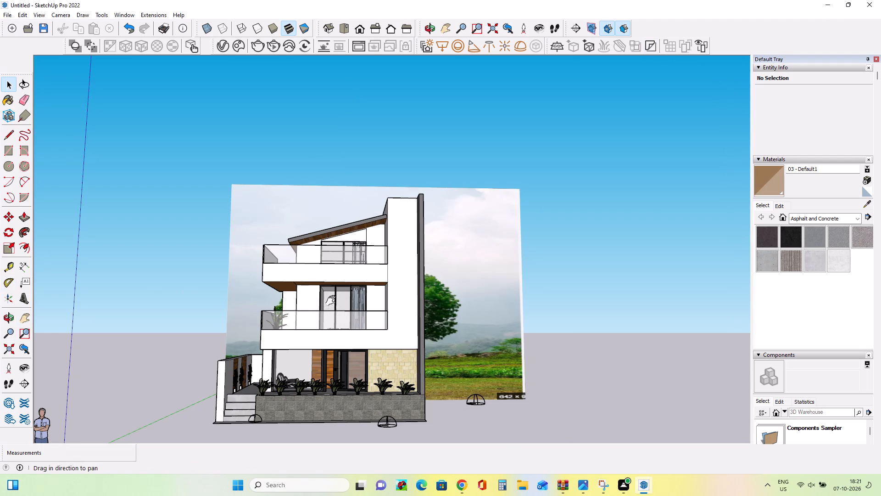
left_click_drag(333, 301, 333, 289)
left_click_drag(347, 296, 349, 281)
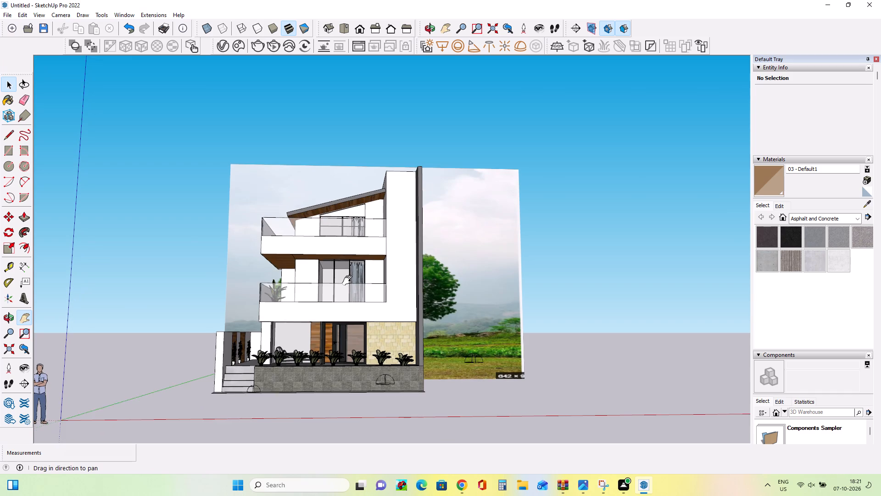
left_click_drag(349, 281, 351, 269)
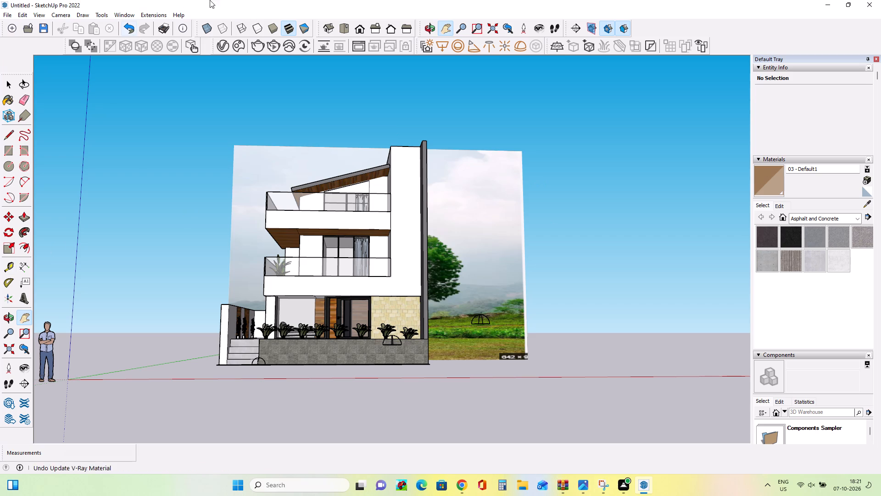
left_click(255, 51)
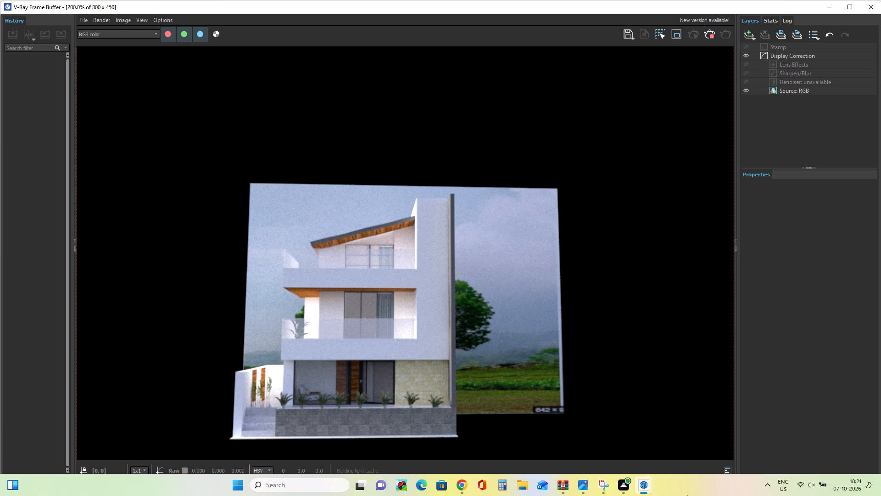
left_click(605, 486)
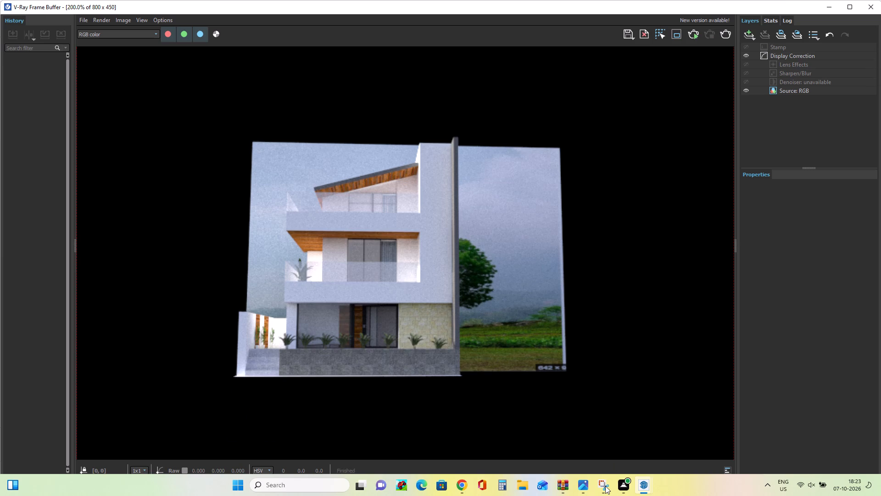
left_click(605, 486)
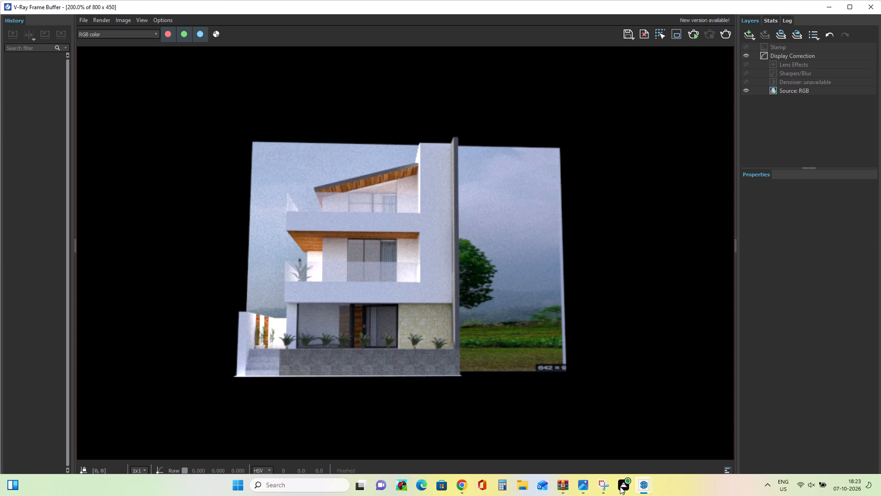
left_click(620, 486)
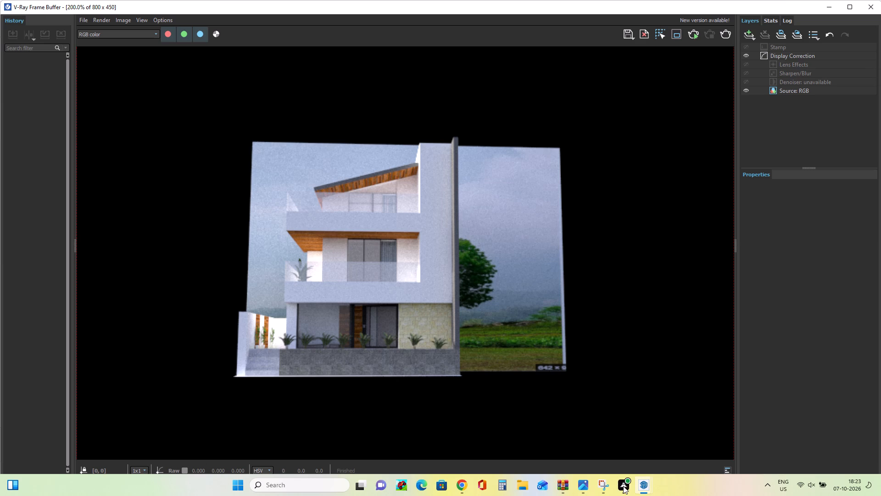
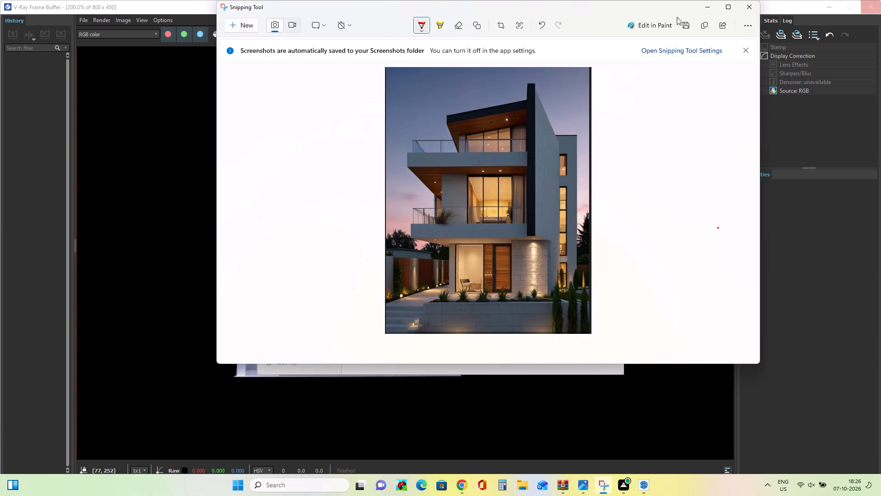
Minimize the Snipping Tool window holding the three-storey house reference image to get back to the V-Ray Frame Buffer.
left_click(706, 5)
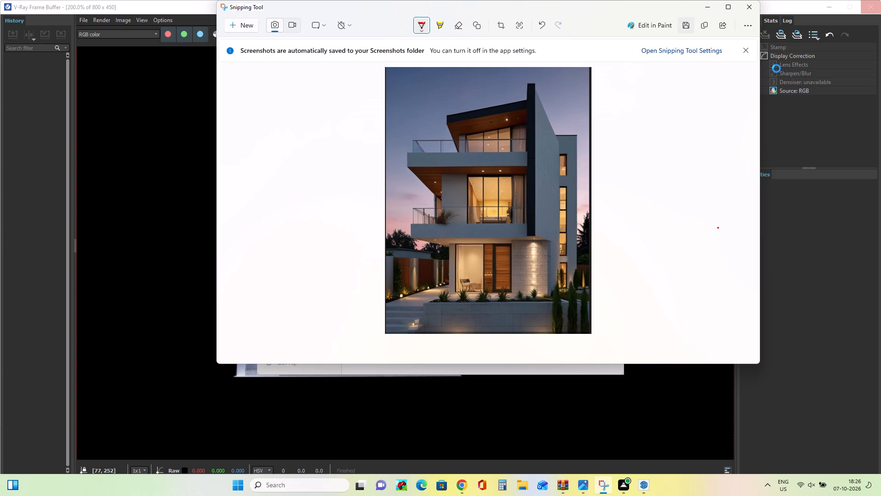
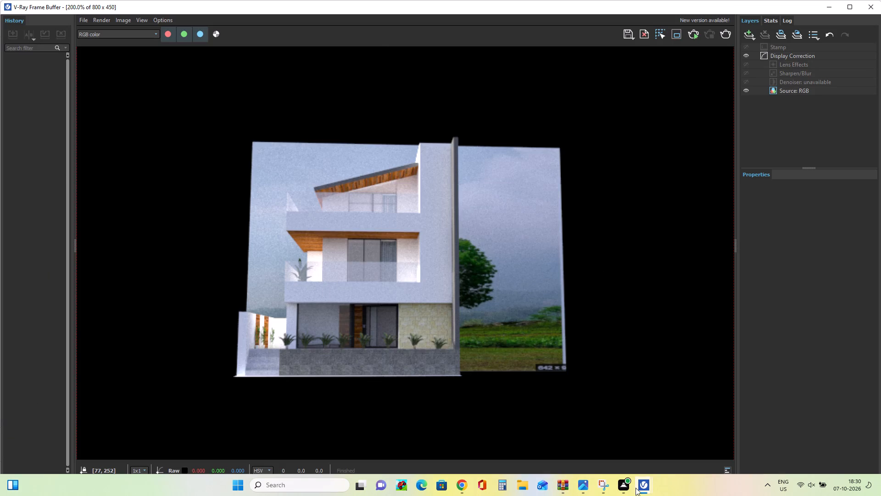
Bring up the photo viewer showing the two-story house image and close it.
left_click(593, 479)
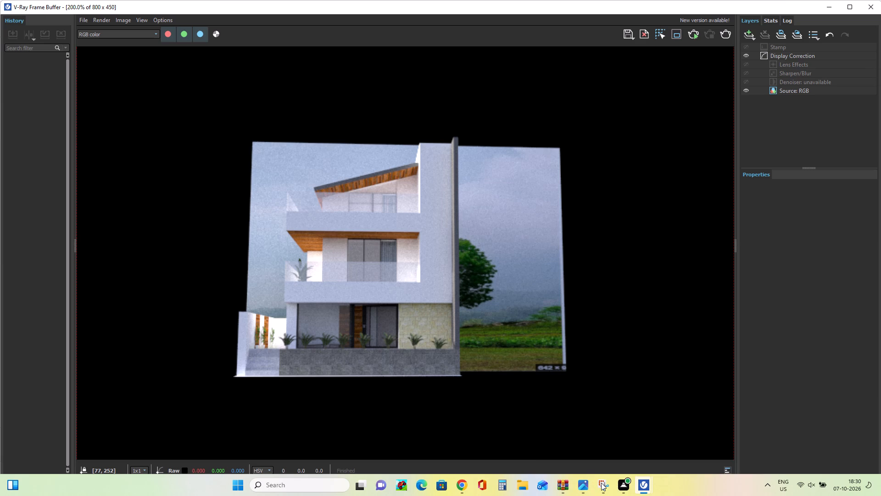
left_click(601, 483)
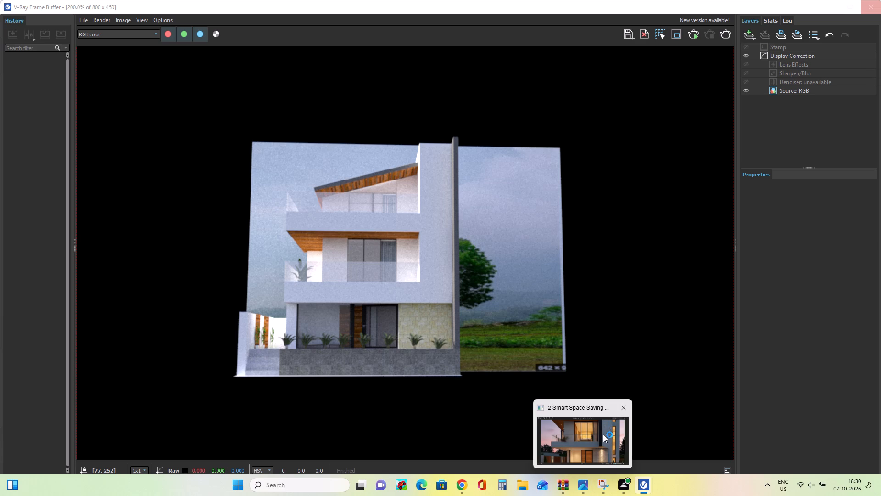
left_click(603, 434)
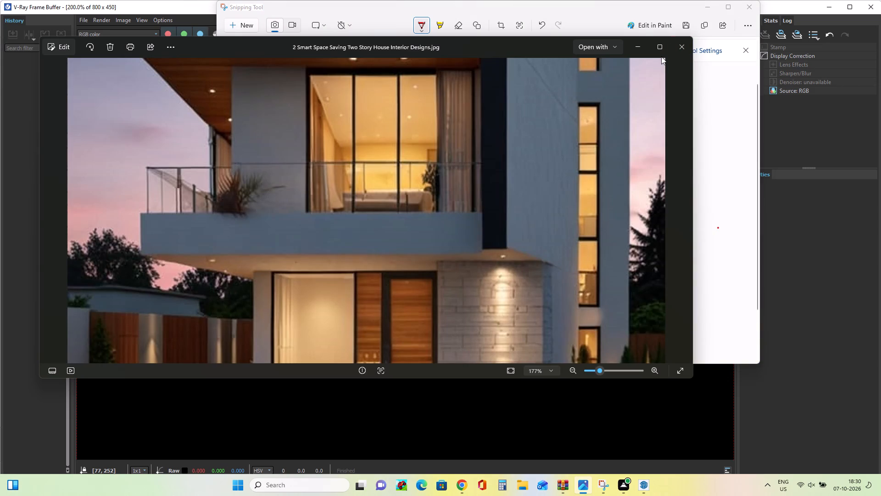
left_click(683, 46)
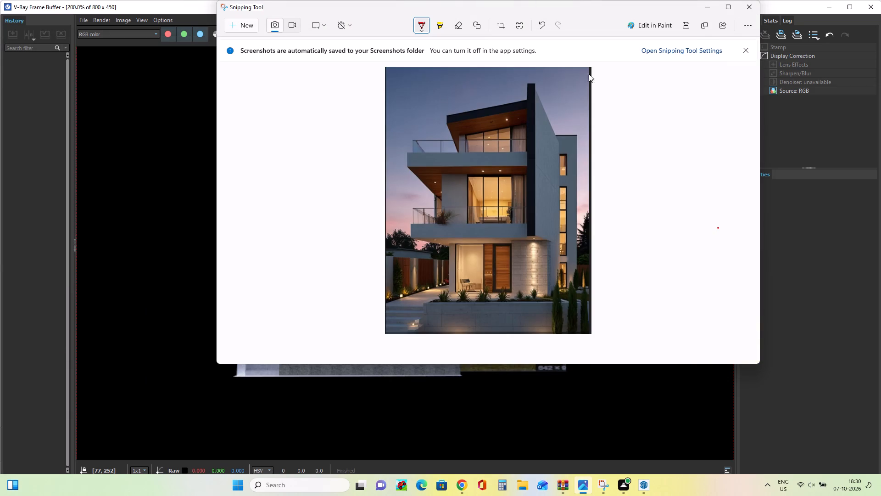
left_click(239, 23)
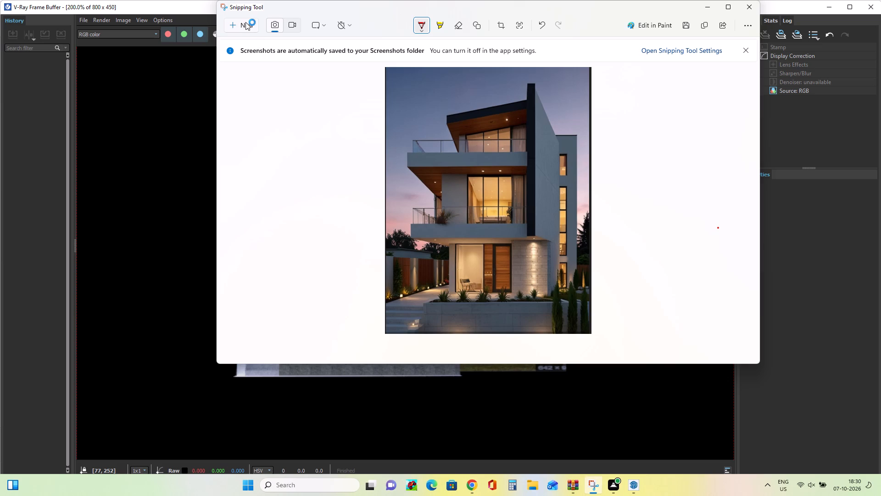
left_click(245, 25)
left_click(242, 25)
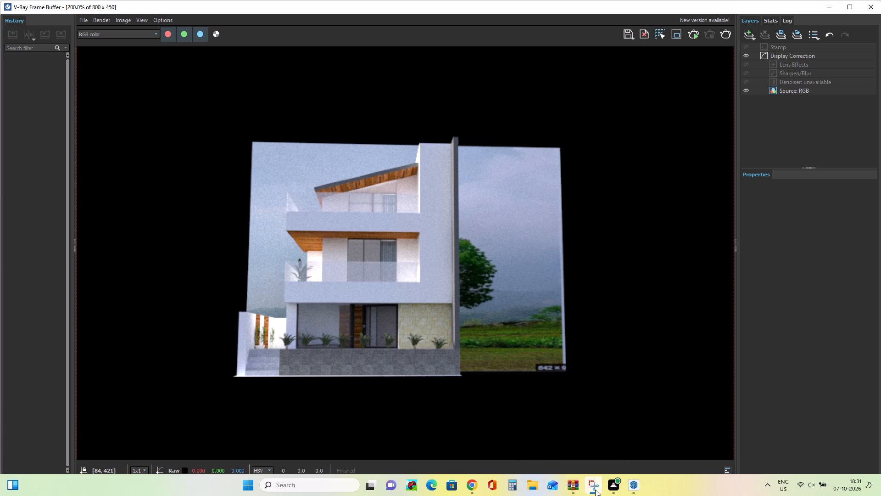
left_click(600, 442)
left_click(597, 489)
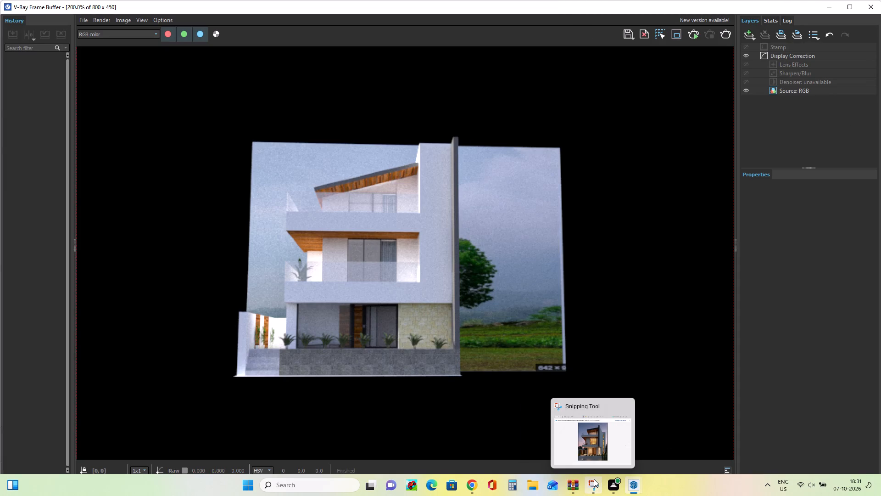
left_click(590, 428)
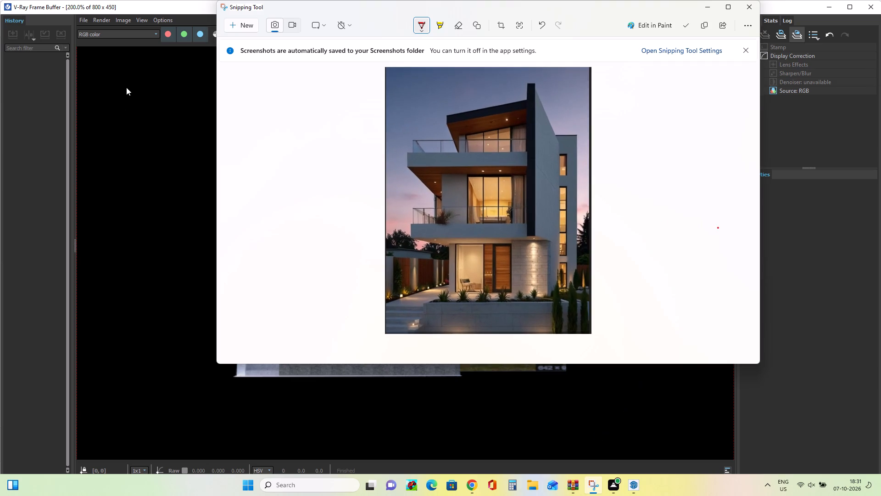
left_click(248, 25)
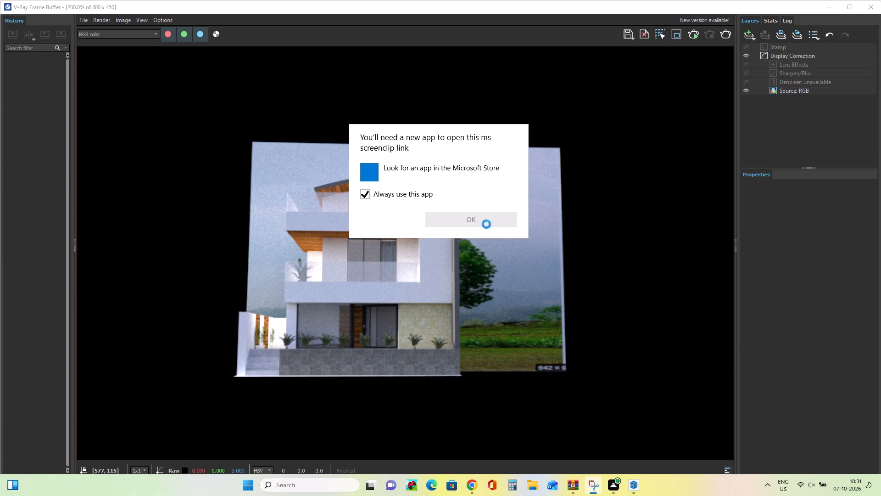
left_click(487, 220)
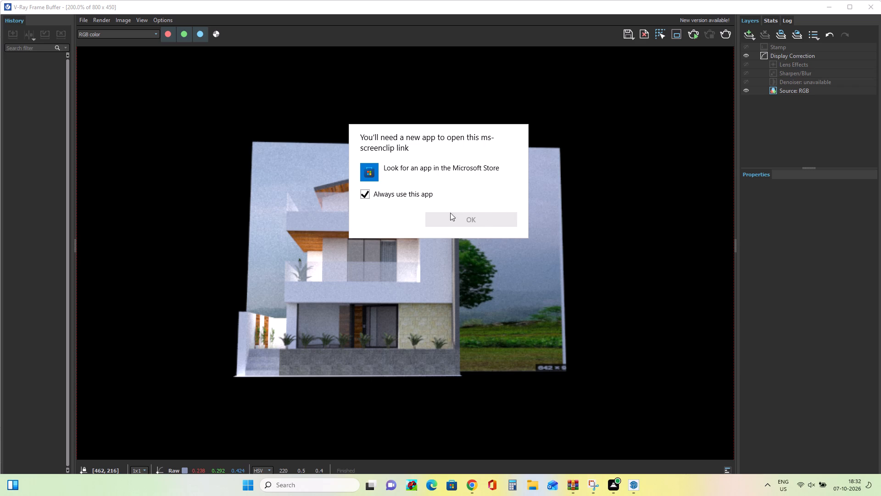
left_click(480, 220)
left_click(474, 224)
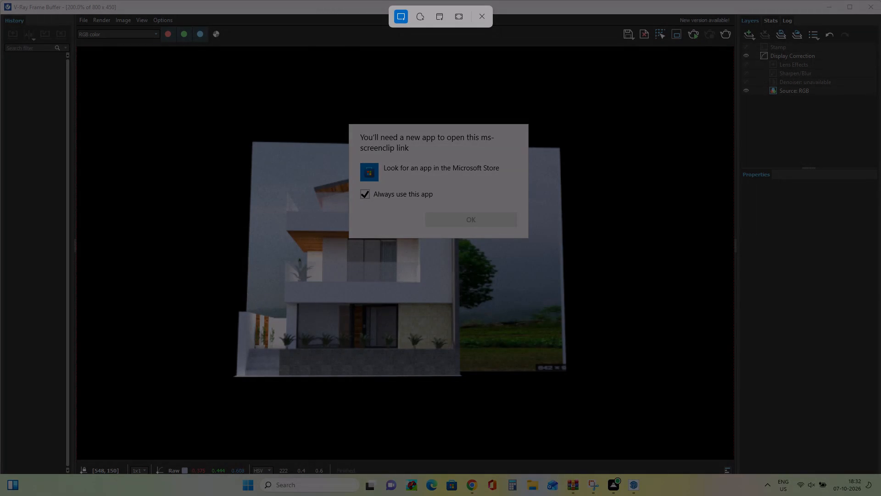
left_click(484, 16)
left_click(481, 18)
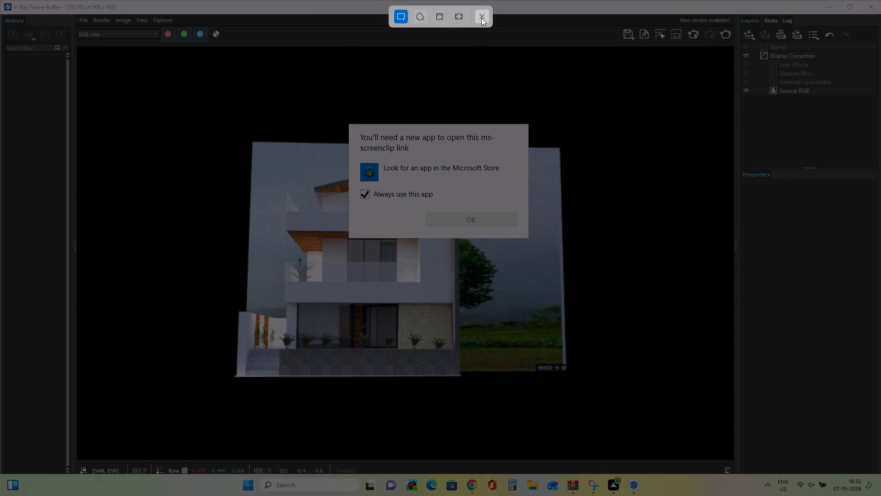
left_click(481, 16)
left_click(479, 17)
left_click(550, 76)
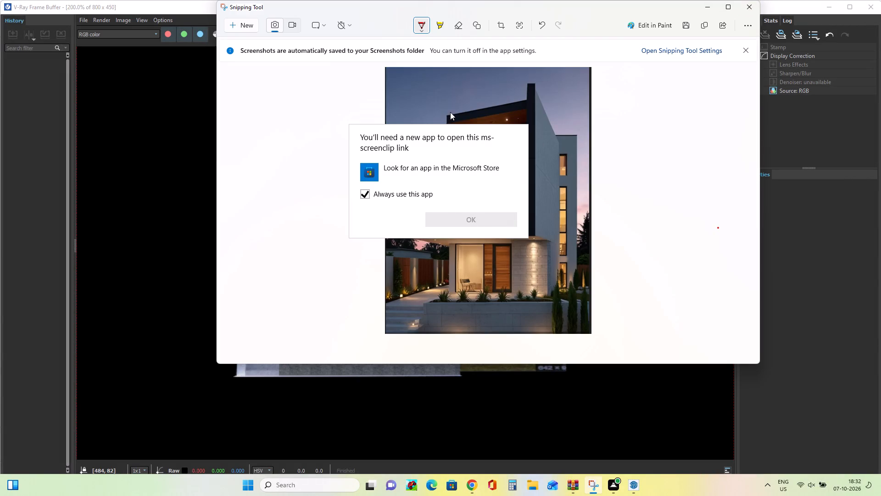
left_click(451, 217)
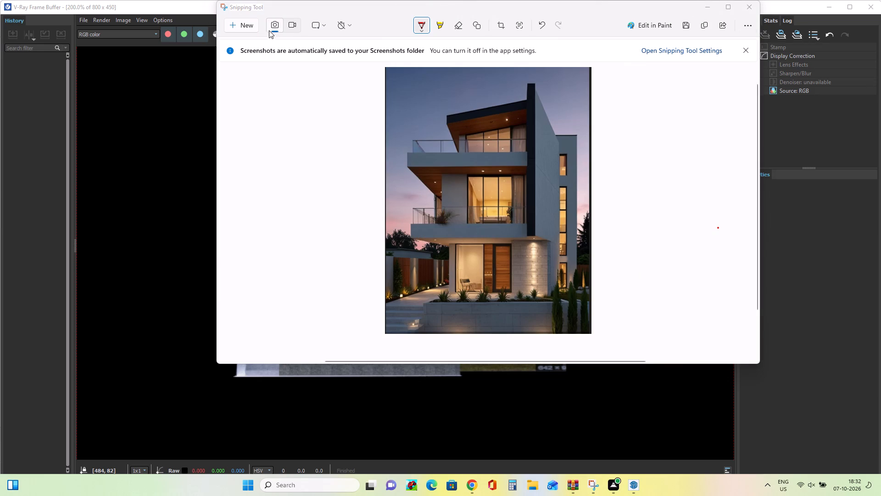
Capture a rectangular snip of the rendered house, from the low boundary wall to the tree beside it, and close the Microsoft Store window.
left_click(239, 25)
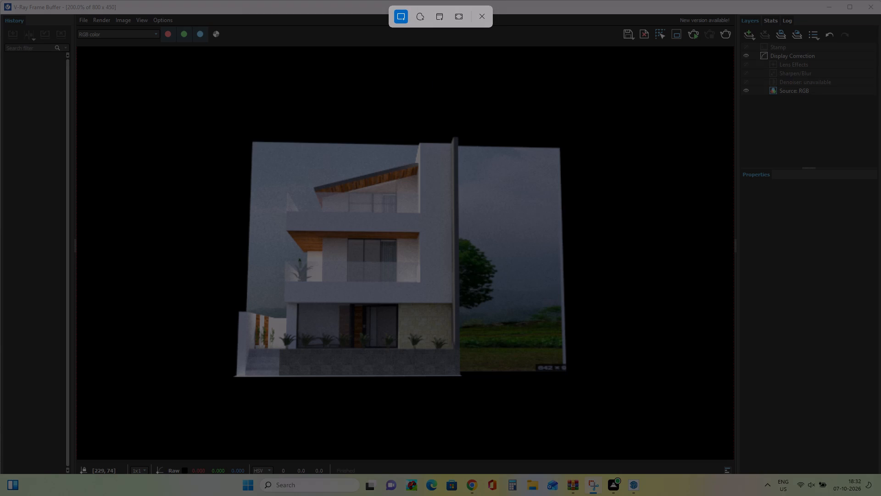
left_click_drag(510, 148, 284, 300)
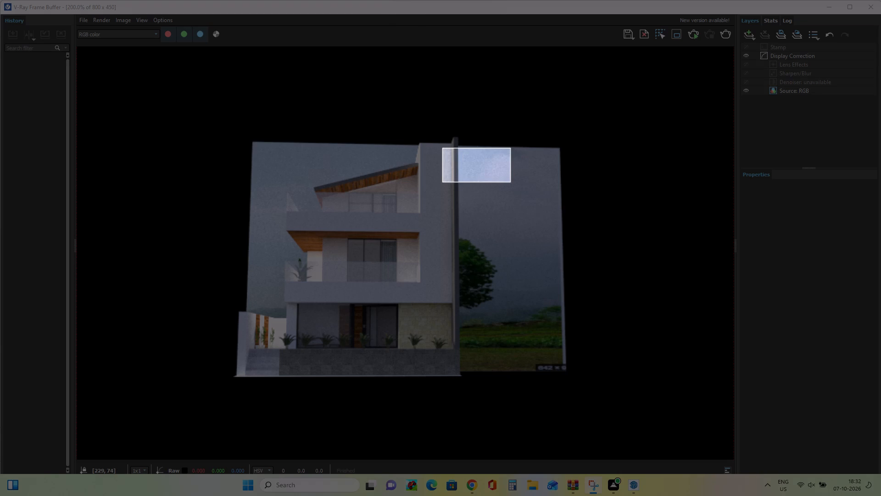
left_click_drag(284, 300, 206, 428)
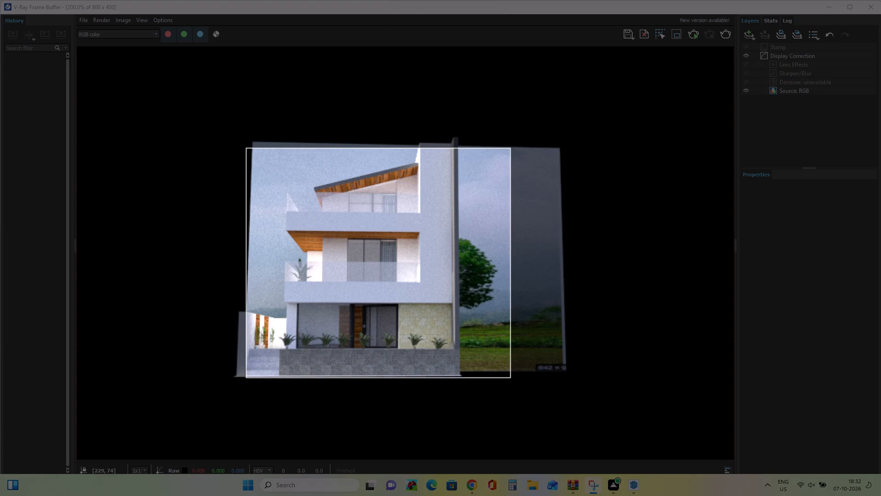
left_click_drag(206, 428, 224, 370)
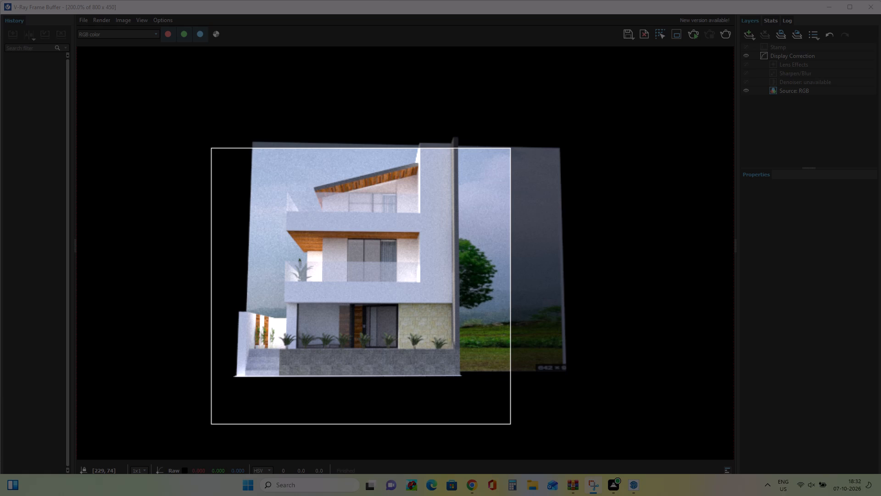
left_click_drag(224, 370, 230, 383)
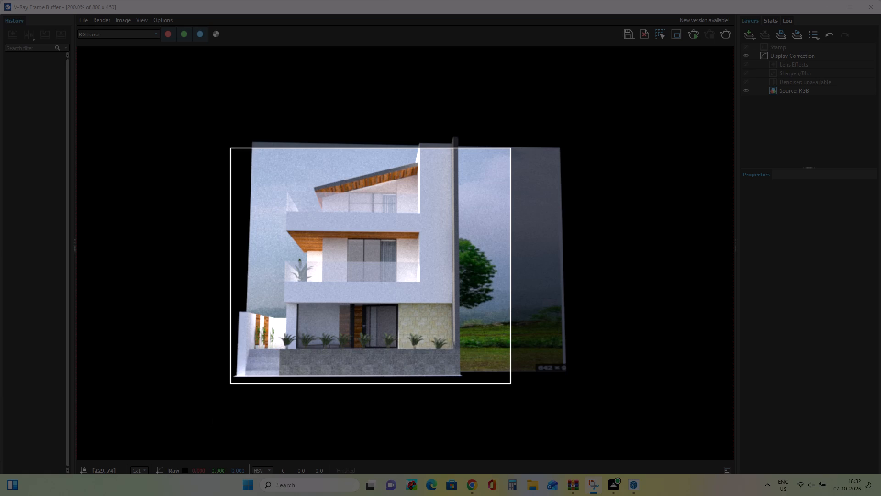
left_click_drag(230, 383, 234, 365)
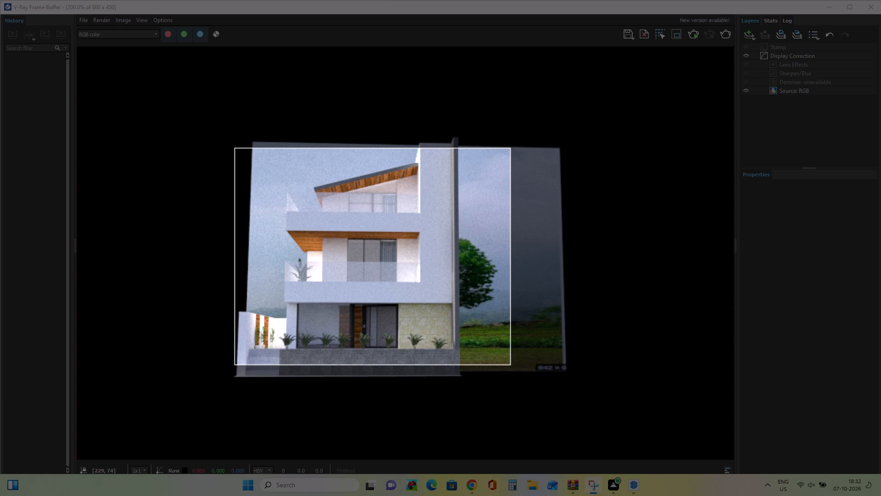
left_click_drag(234, 365, 234, 378)
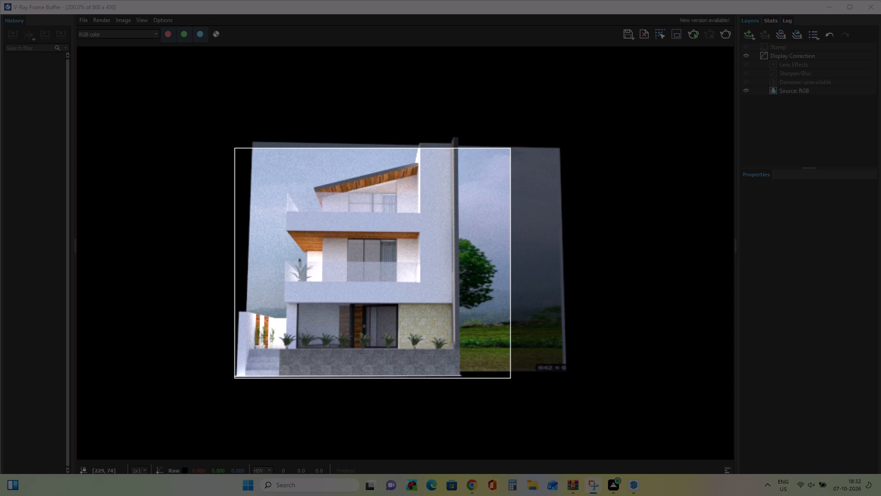
left_click_drag(234, 378, 234, 377)
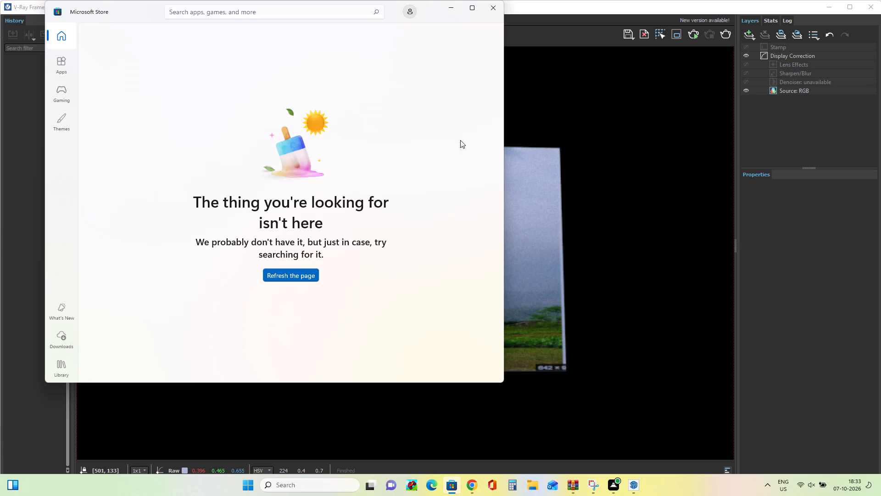
left_click(497, 7)
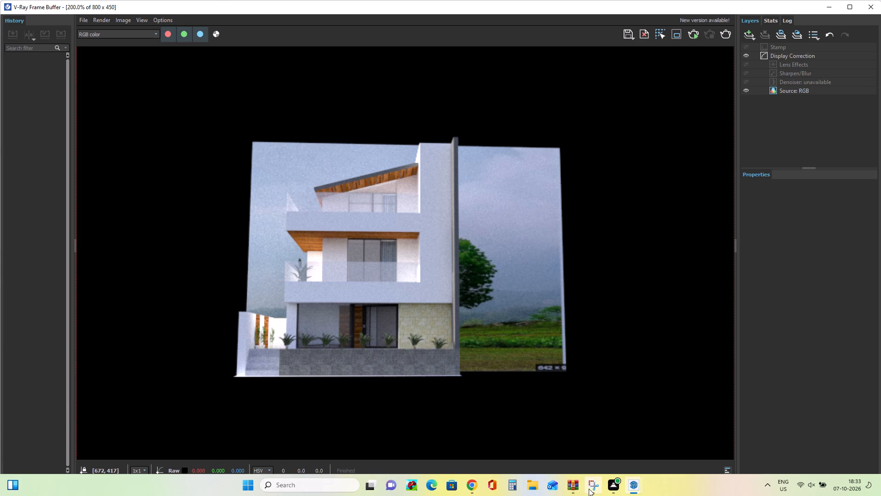
Check the captured house render in Snipping Tool and minimize its window.
left_click(590, 489)
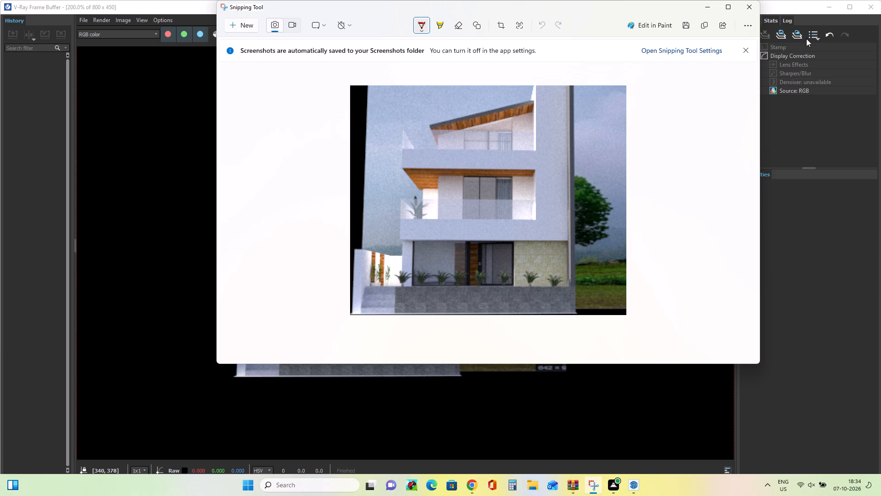
left_click(706, 5)
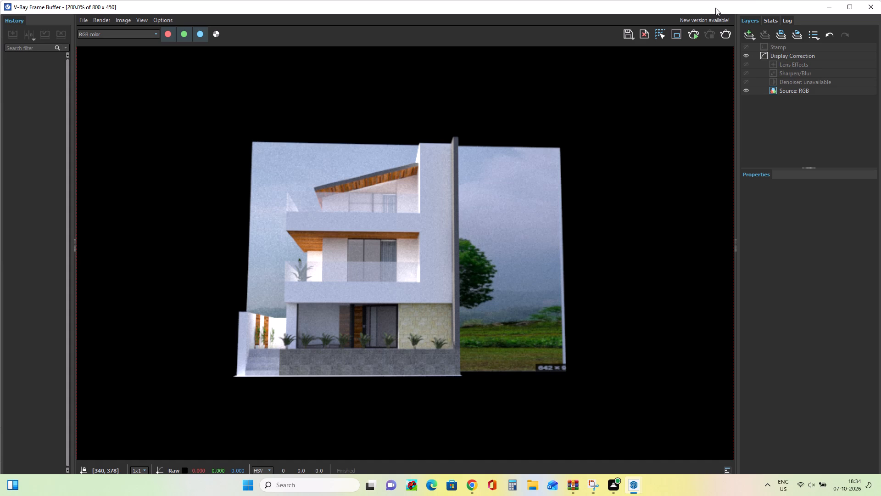
Close the V-Ray Frame Buffer and save the house model in SketchUp.
left_click(870, 4)
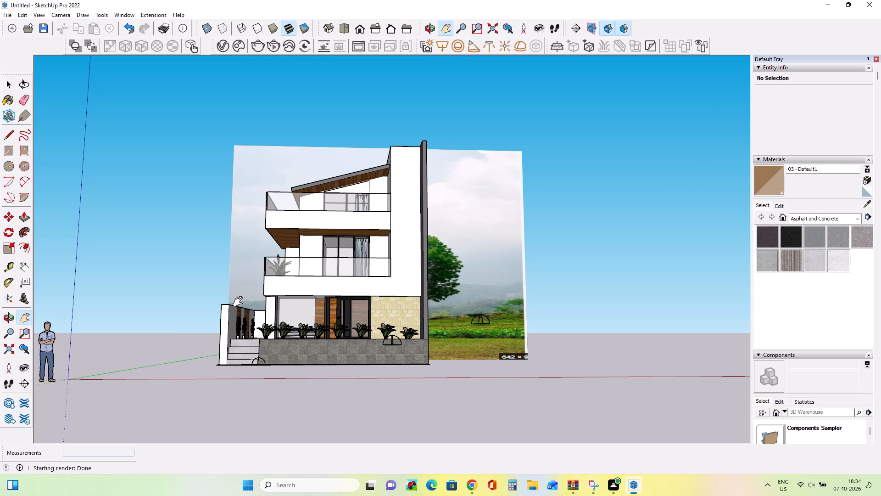
key("ctrl+s")
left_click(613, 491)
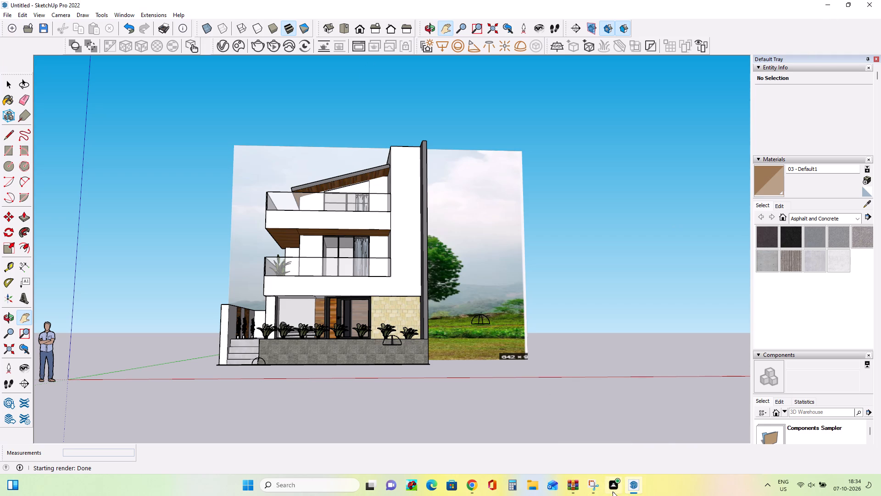
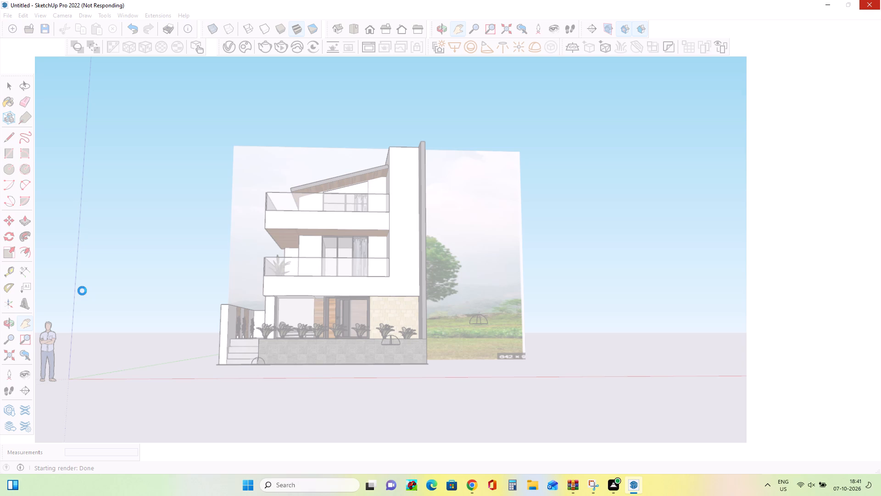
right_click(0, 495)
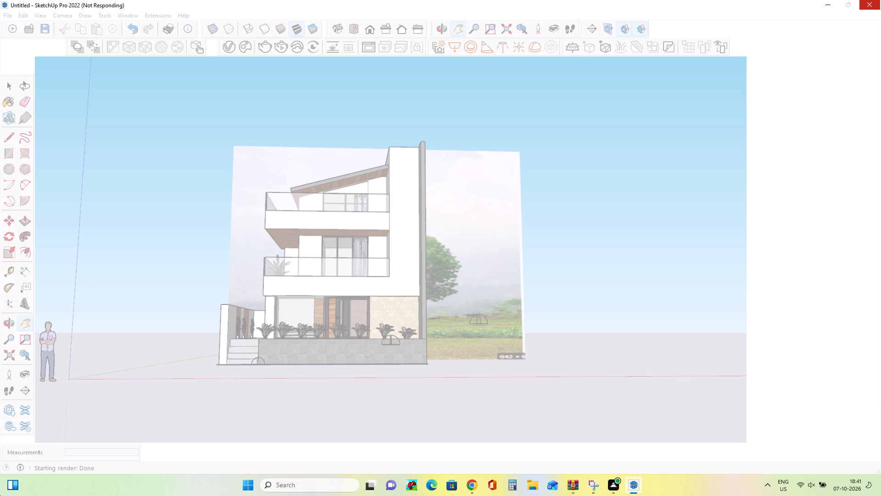
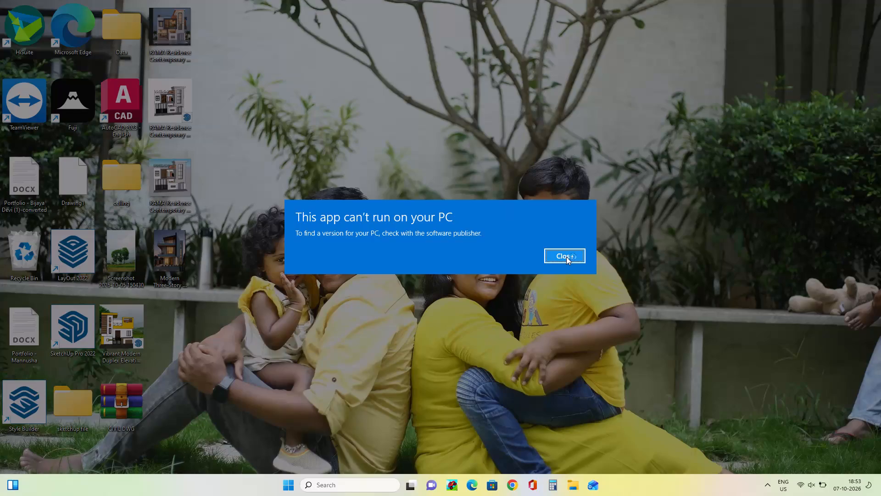
Dismiss the app compatibility error message to return to the desktop.
left_click(566, 257)
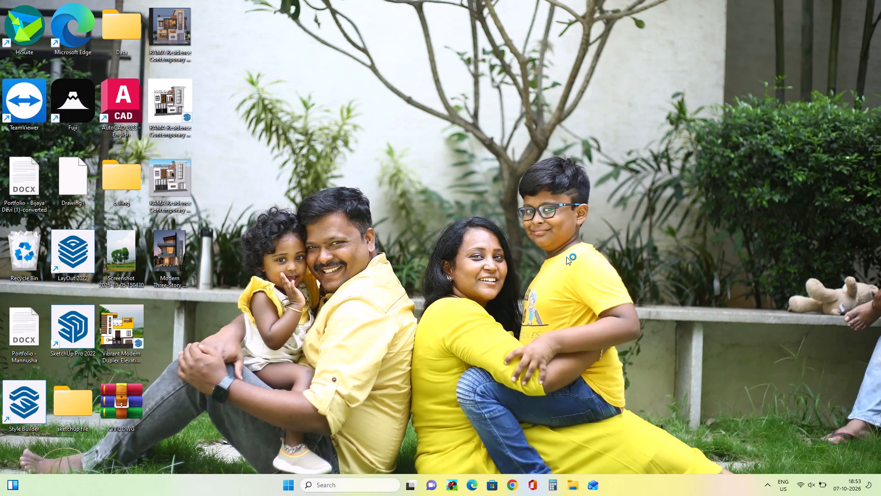
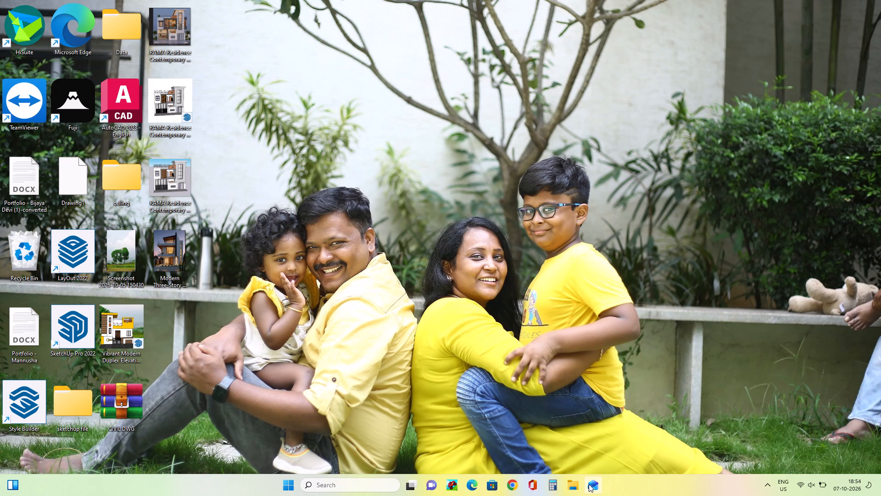
Launch the Fuji application from the desktop.
double_click(71, 113)
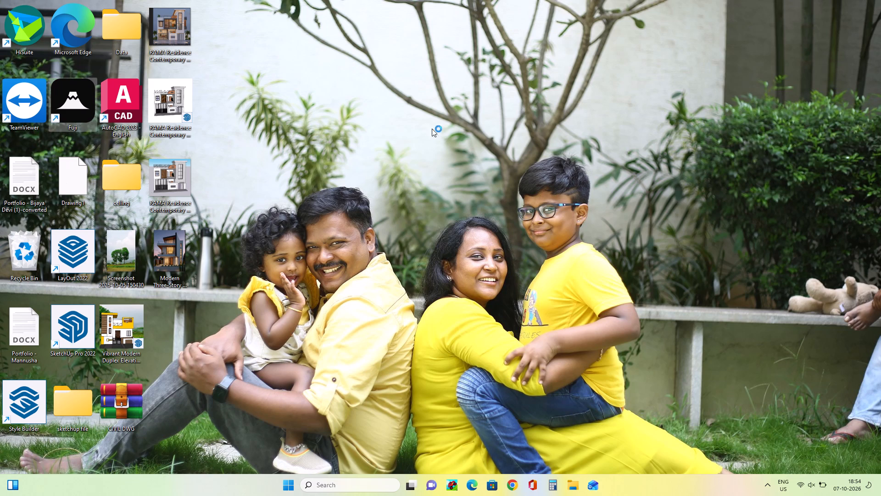
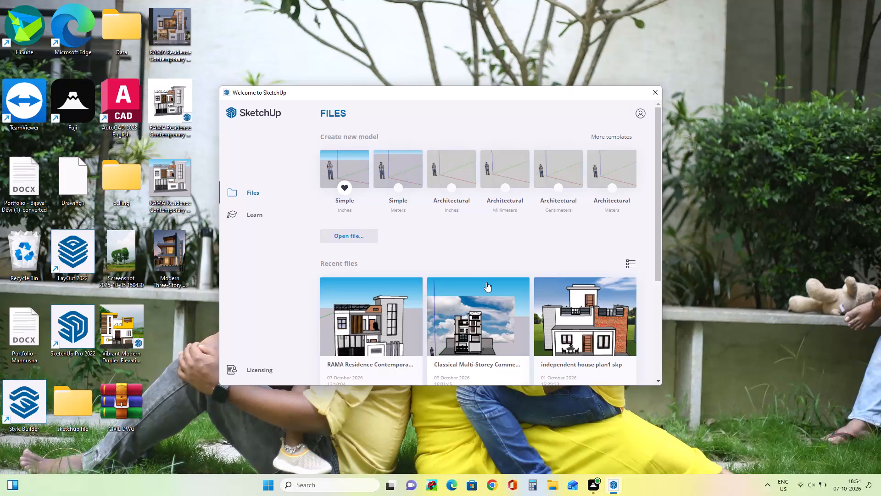
Open the recovered Untitled SketchUp model dated 07 October 2026, 18:29:40, and dismiss the antivirus expiry notice.
scroll(486, 282, "down", 6)
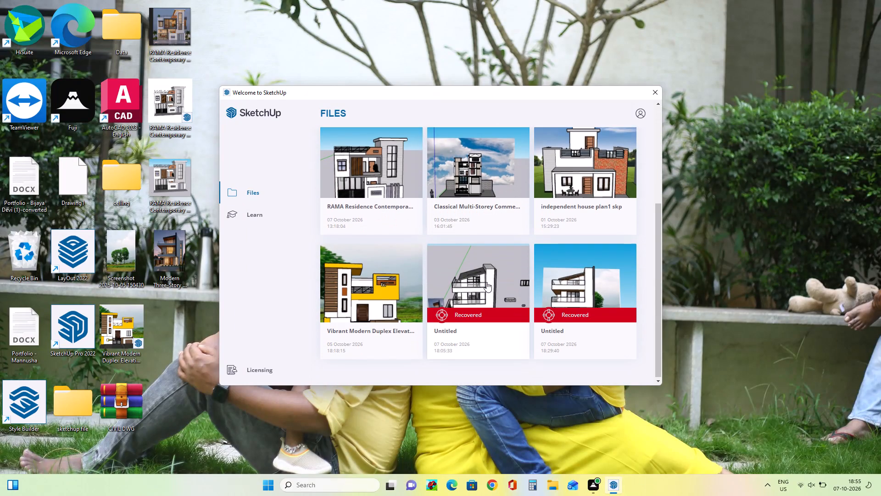
double_click(594, 276)
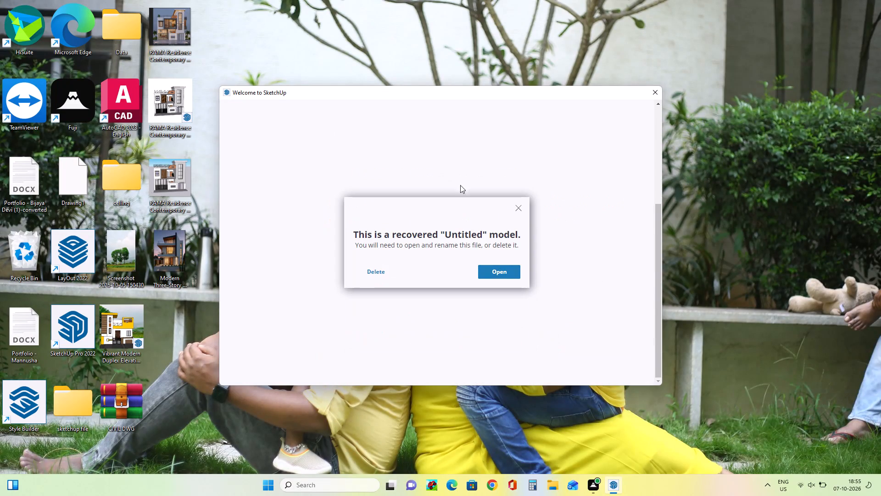
left_click(497, 274)
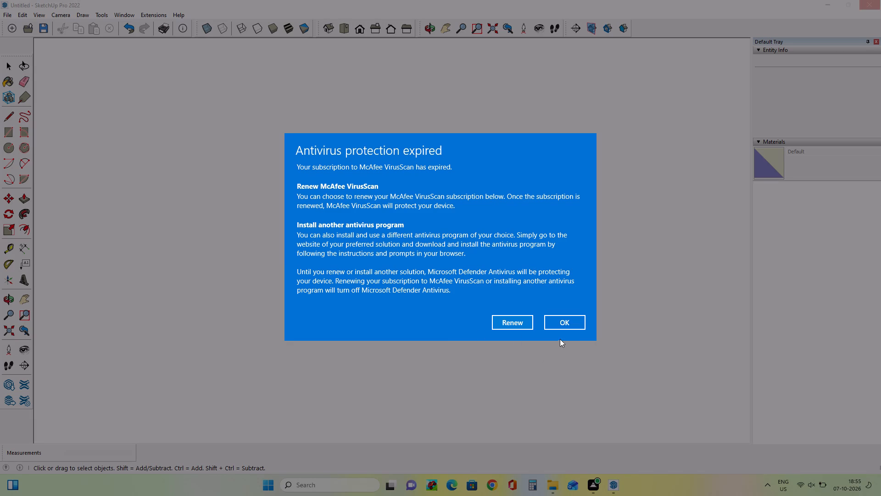
left_click(569, 324)
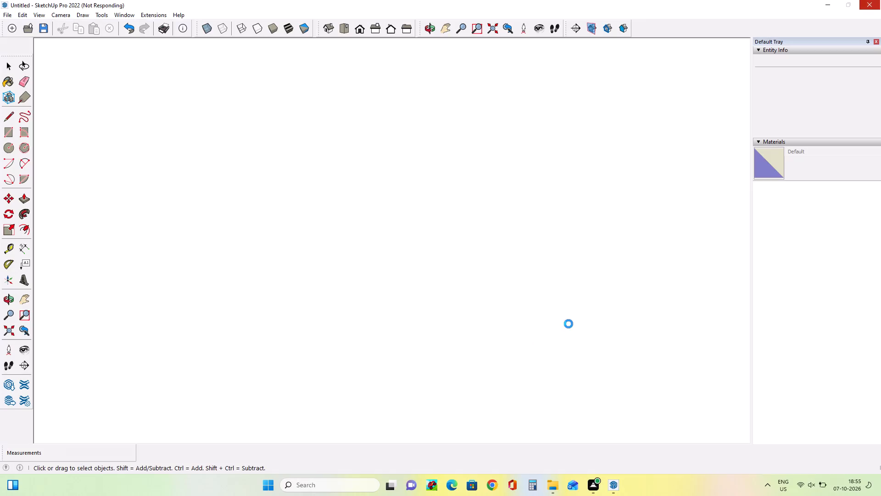
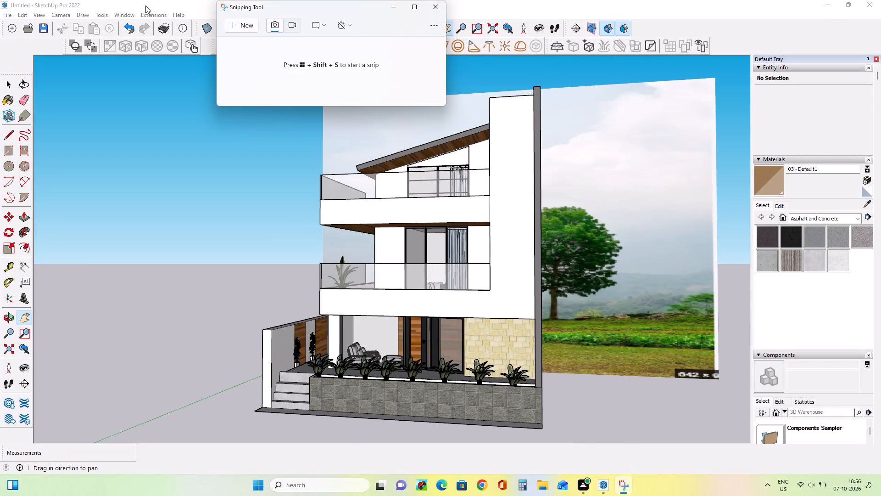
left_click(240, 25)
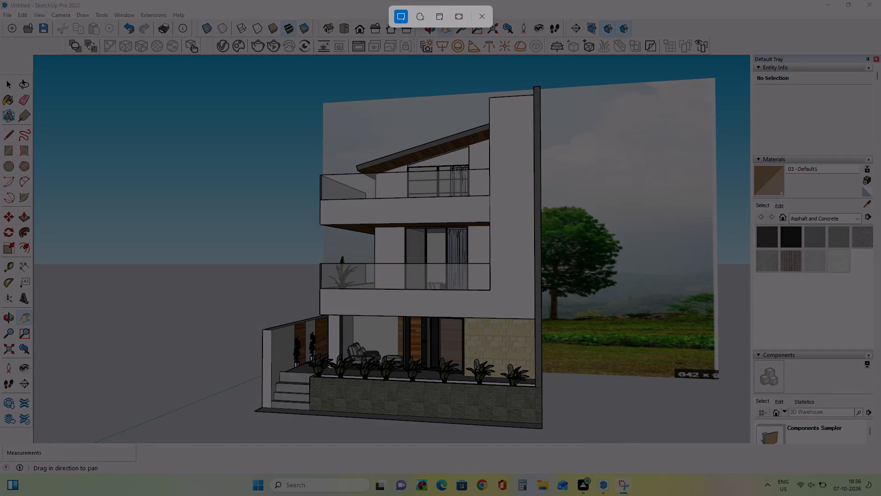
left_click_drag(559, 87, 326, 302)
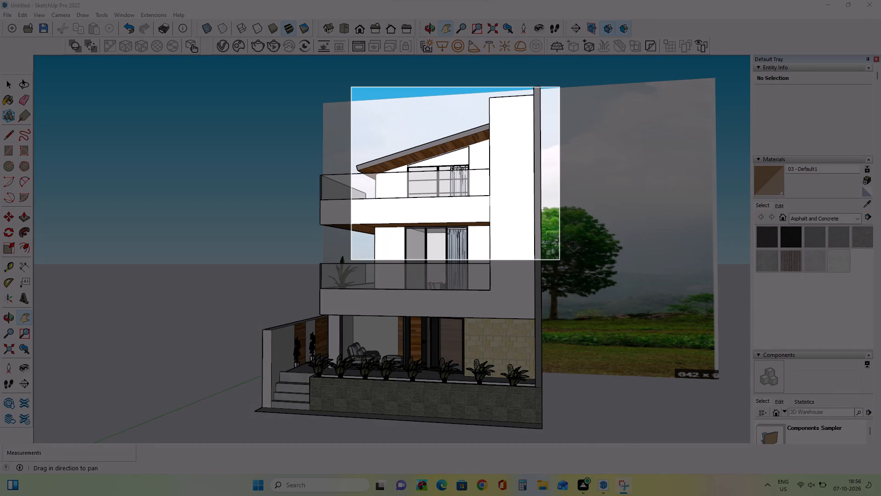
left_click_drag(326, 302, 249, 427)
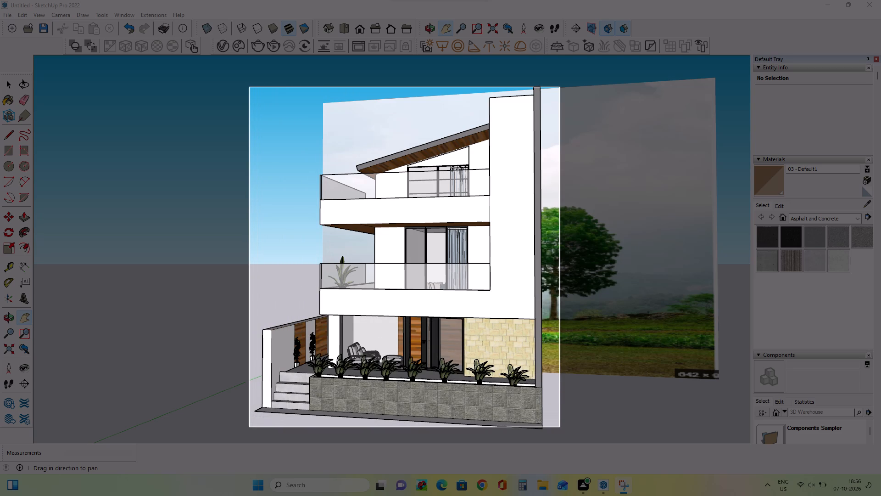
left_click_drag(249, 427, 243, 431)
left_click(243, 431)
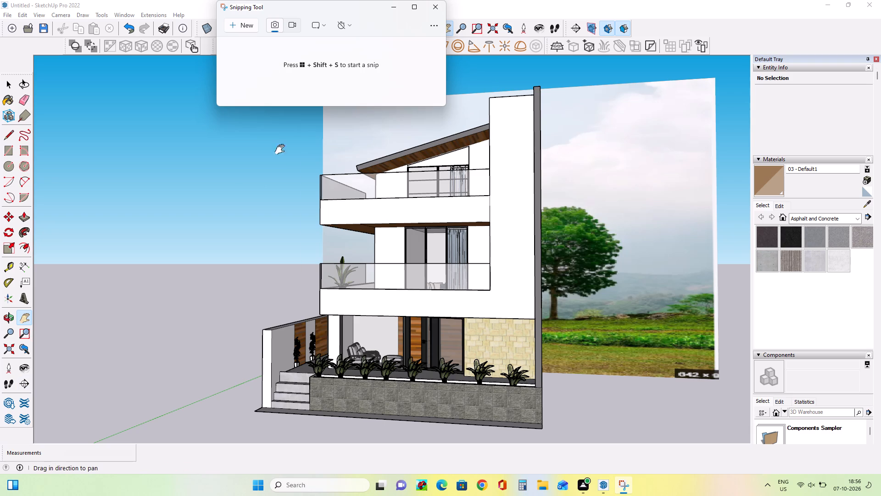
Capture a rectangular snip of the whole three-storey house, from the top of the tall side wall down to the base.
left_click(243, 25)
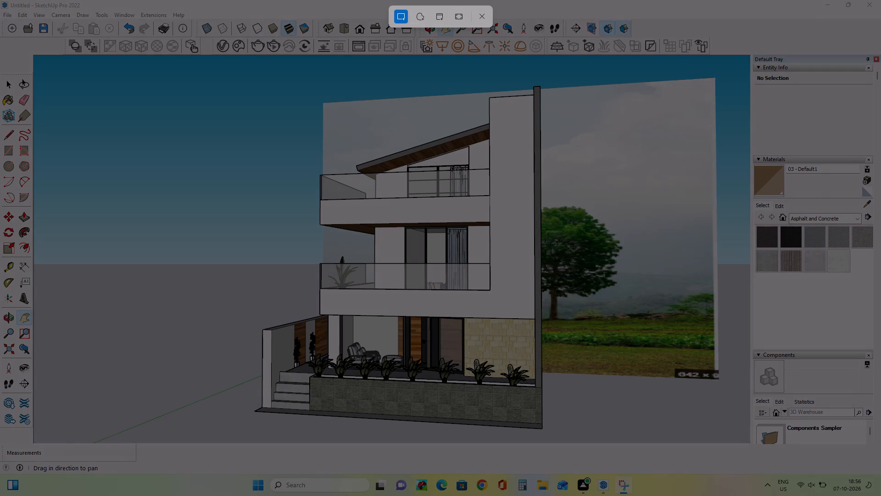
left_click_drag(550, 87, 474, 116)
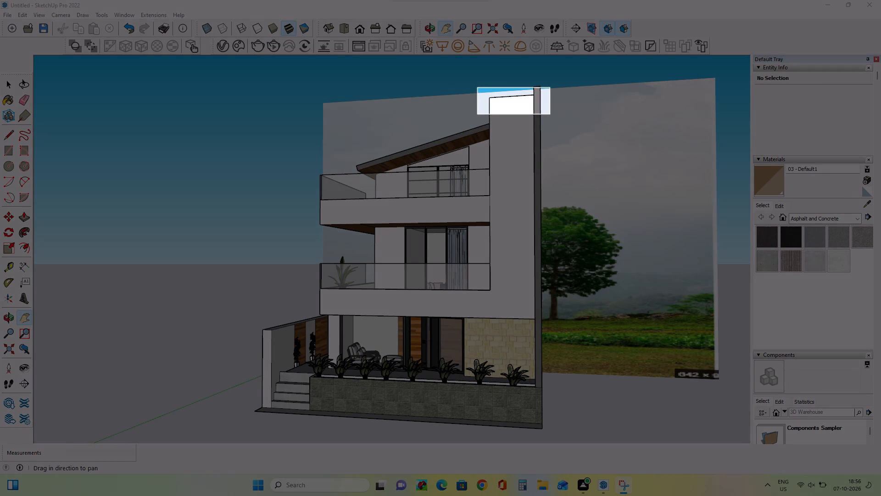
left_click_drag(474, 116, 234, 423)
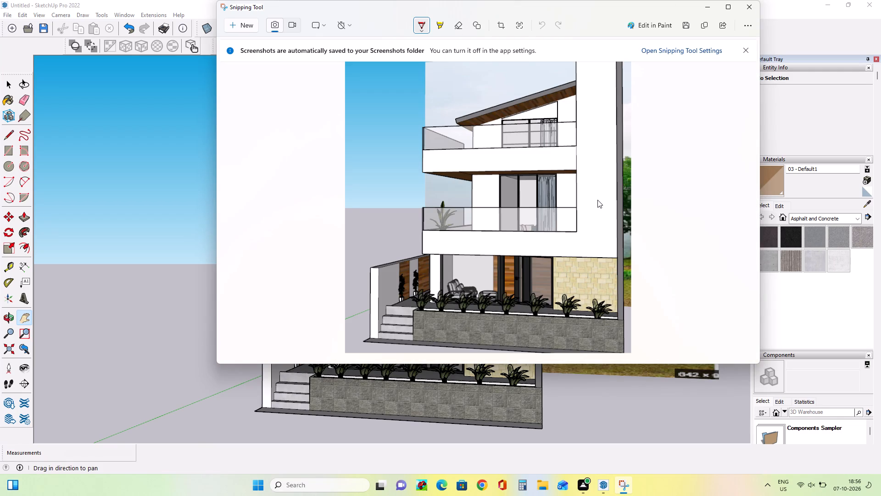
scroll(597, 200, "up", 3)
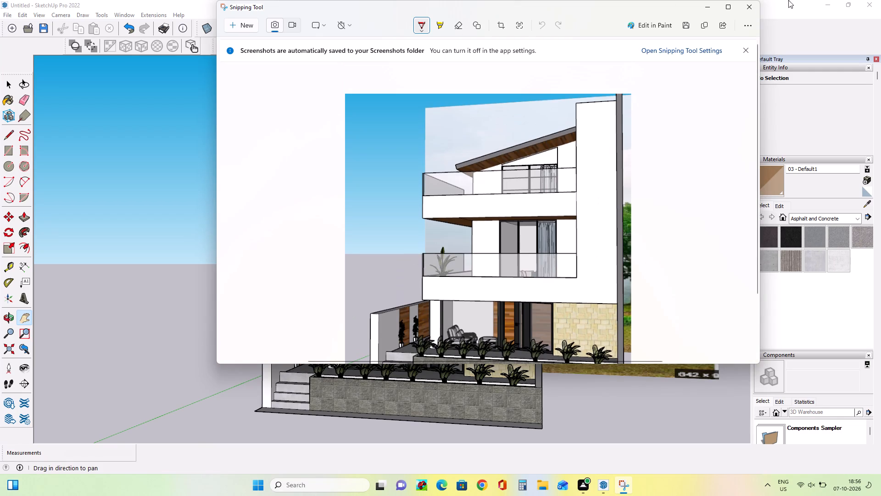
Crop the narrow strip of sky and ground off the snip's left edge, up to just beside the boundary wall.
left_click(725, 8)
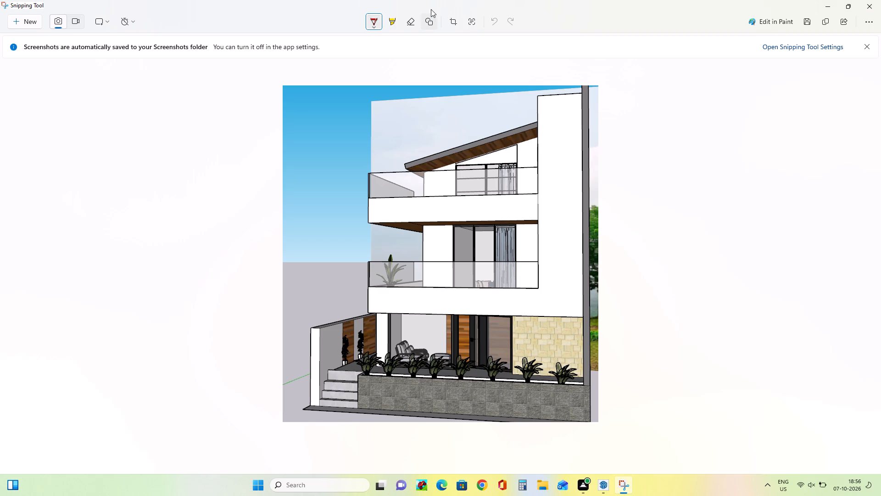
left_click(456, 20)
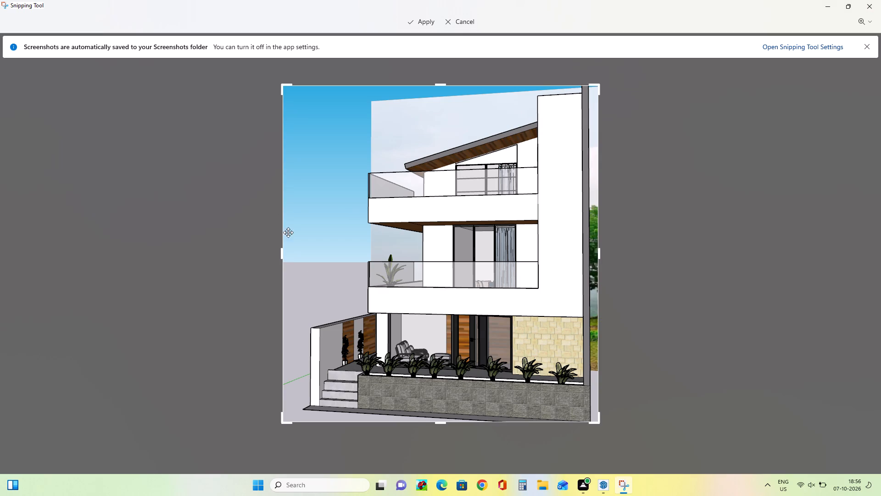
left_click_drag(281, 256, 305, 263)
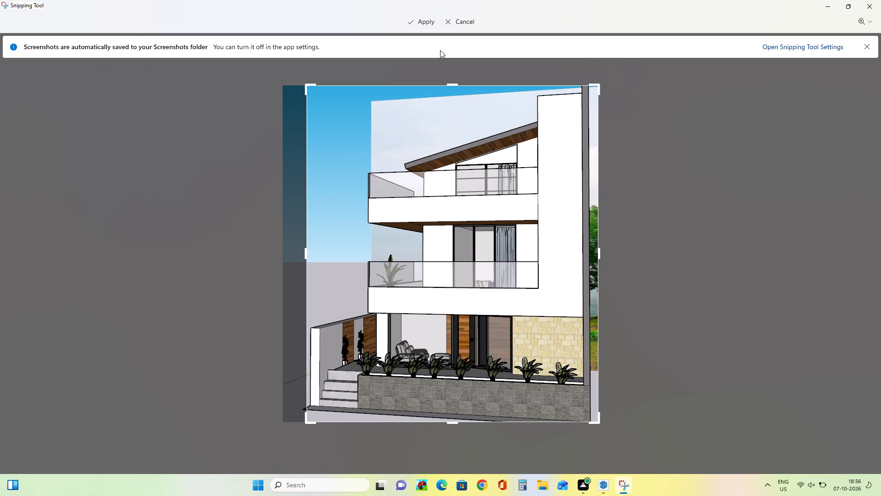
left_click(420, 20)
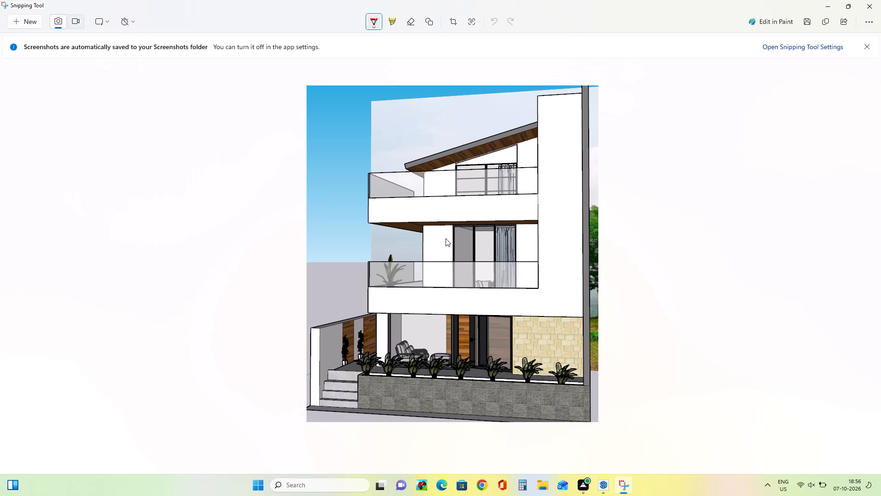
Save the snip to the Desktop as a PNG named "Modern Three-Story Contemporary Architectural Design.pdf".
left_click(803, 22)
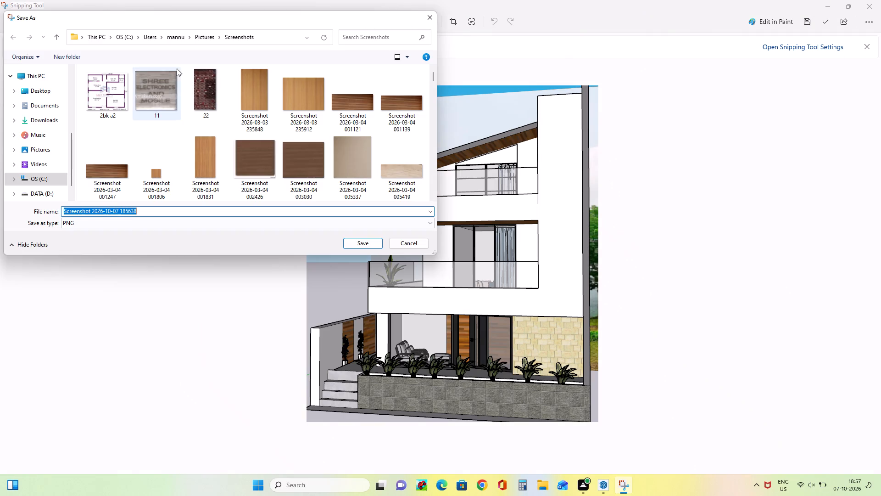
left_click(43, 91)
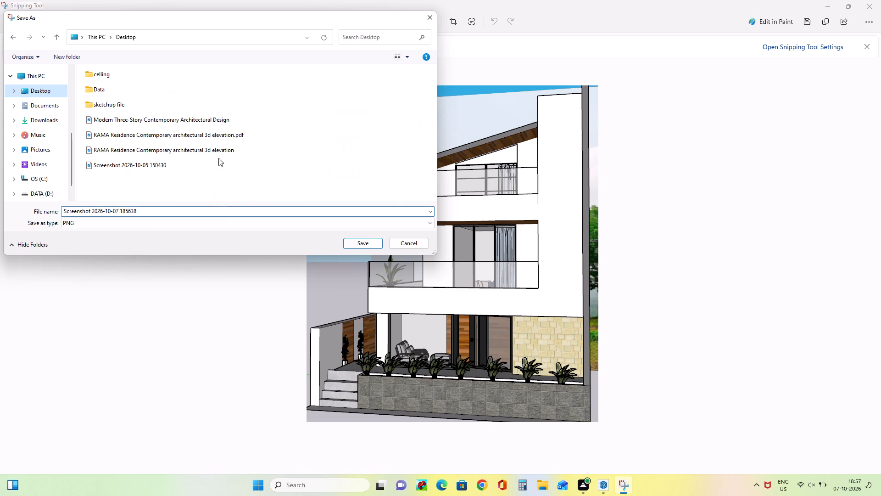
left_click(147, 209)
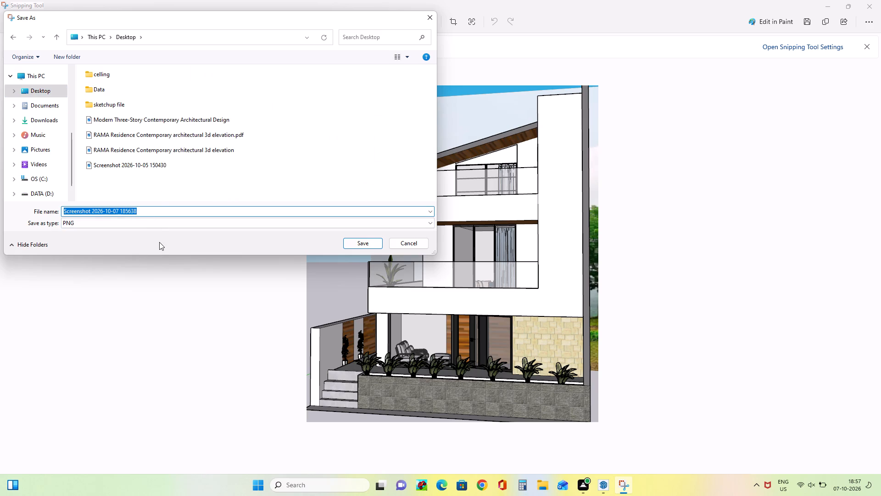
key("Delete")
type("mo")
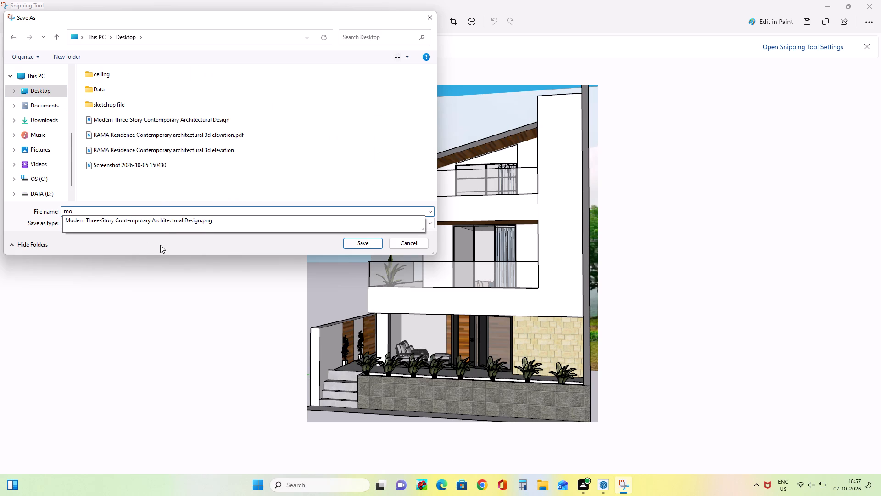
left_click(201, 221)
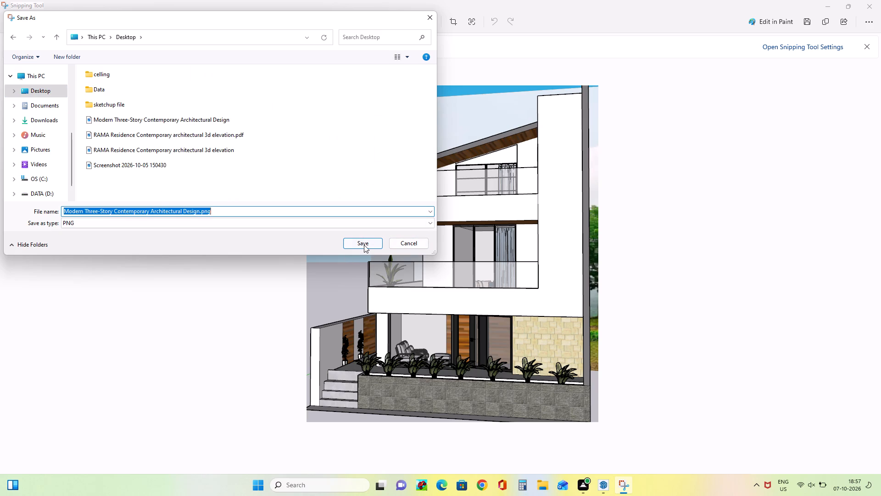
left_click(253, 213)
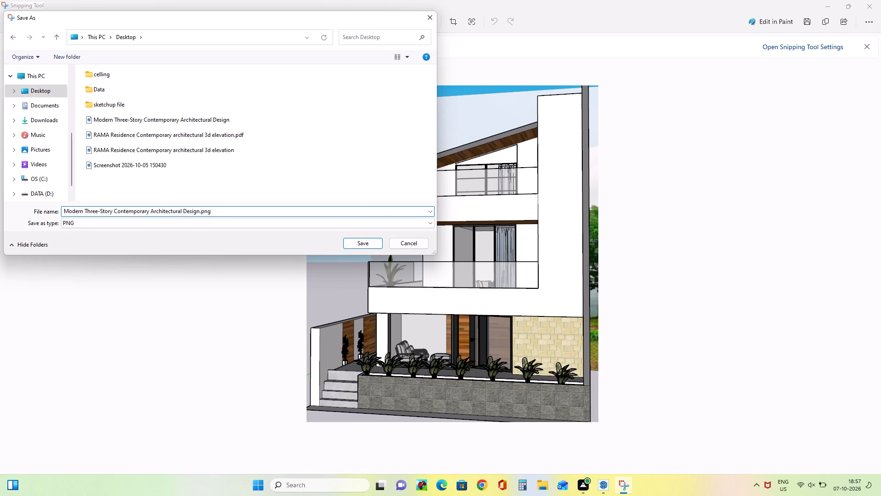
key("BackSpace")
key("BackSpace")
type("df")
left_click(355, 244)
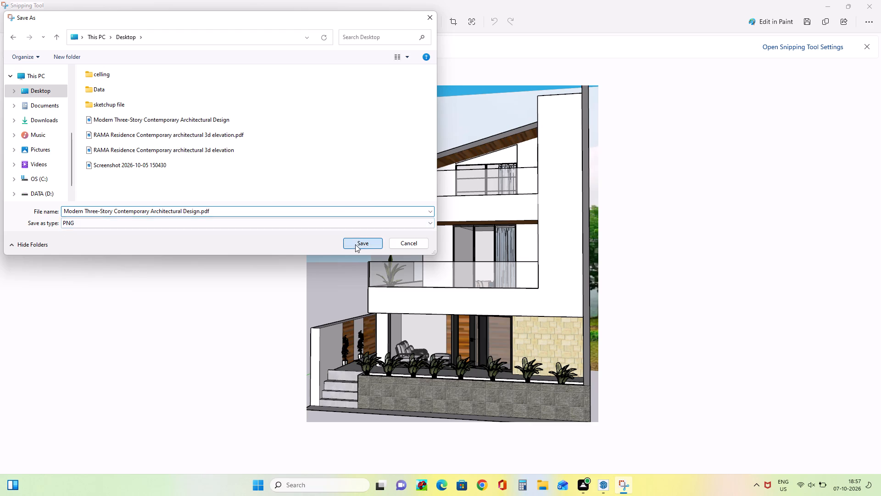
Switch back to SketchUp and save the model to the Desktop as "Modern Three-Story Contemporary Architectural Design.pdf.skp".
left_click(828, 5)
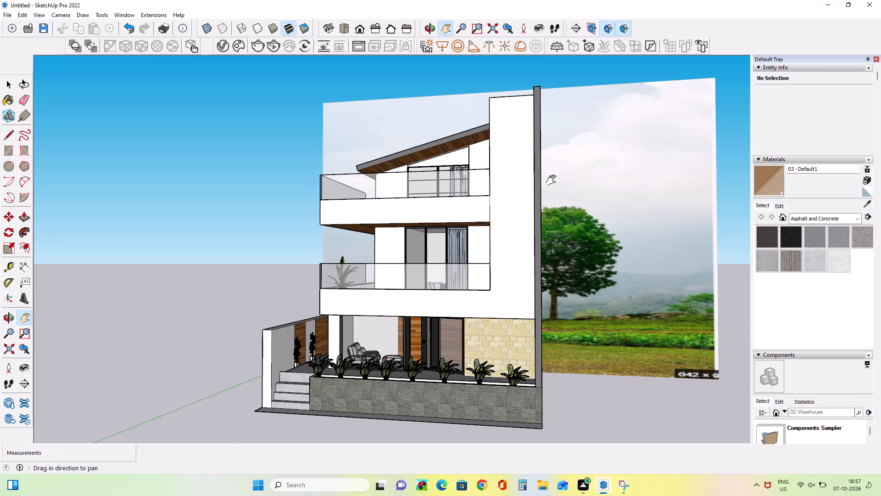
key("ctrl+s")
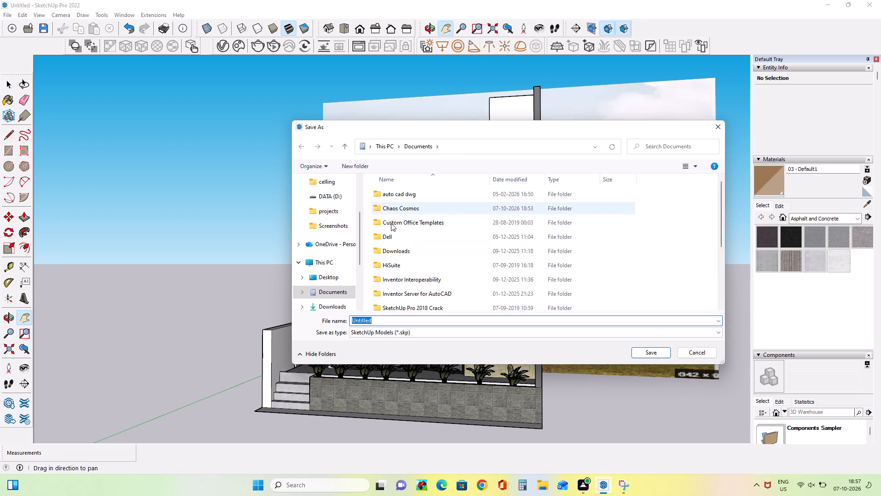
left_click(328, 276)
left_click(389, 321)
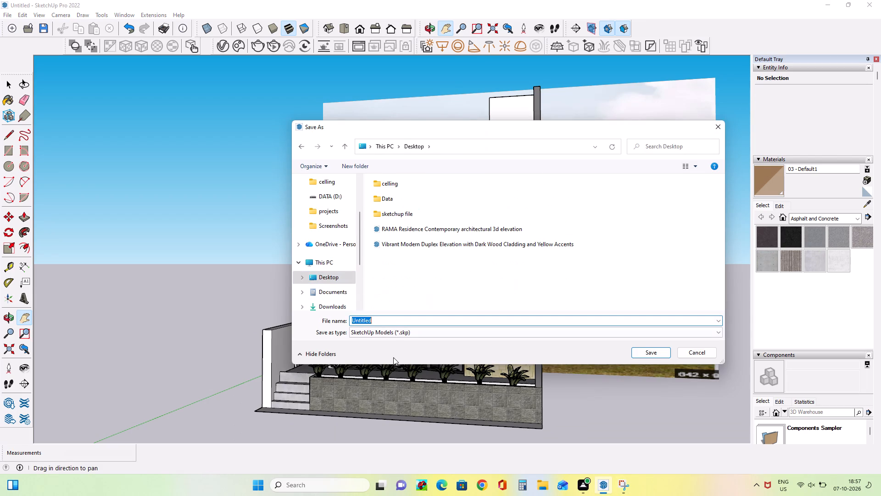
key("BackSpace")
type("mo")
left_click(441, 329)
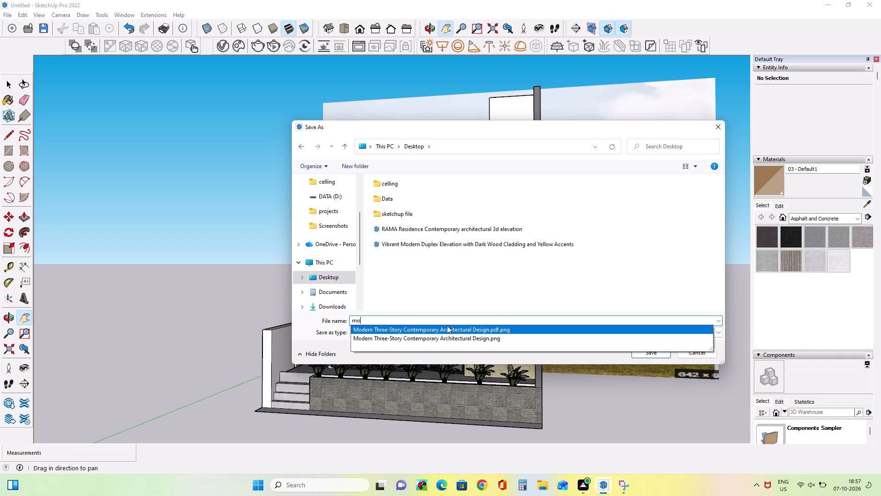
left_click(515, 317)
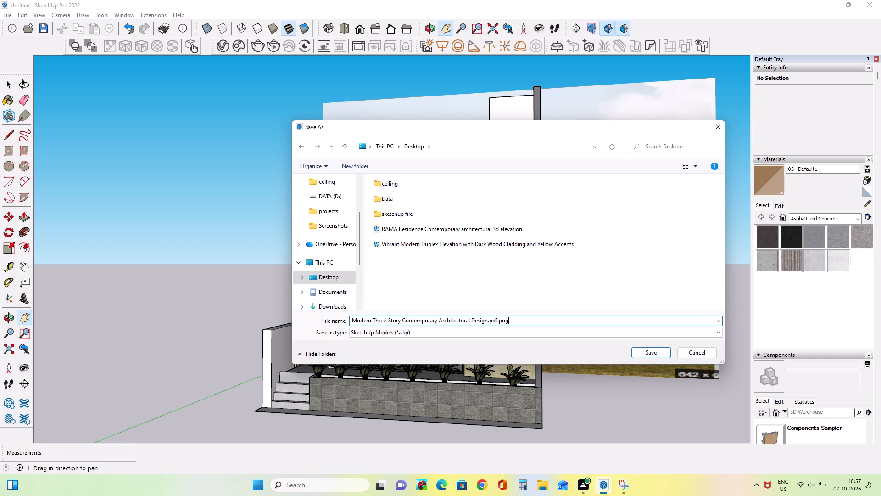
key("BackSpace")
key("BackSpace")
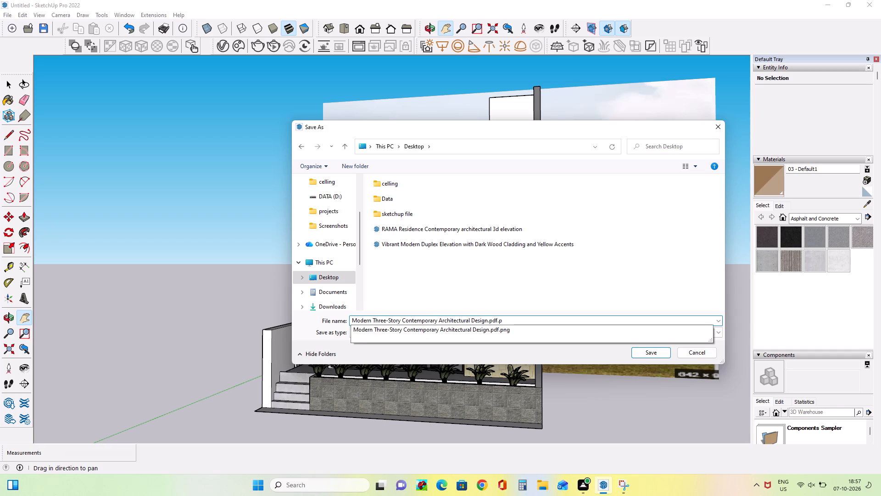
key("BackSpace")
type("skp")
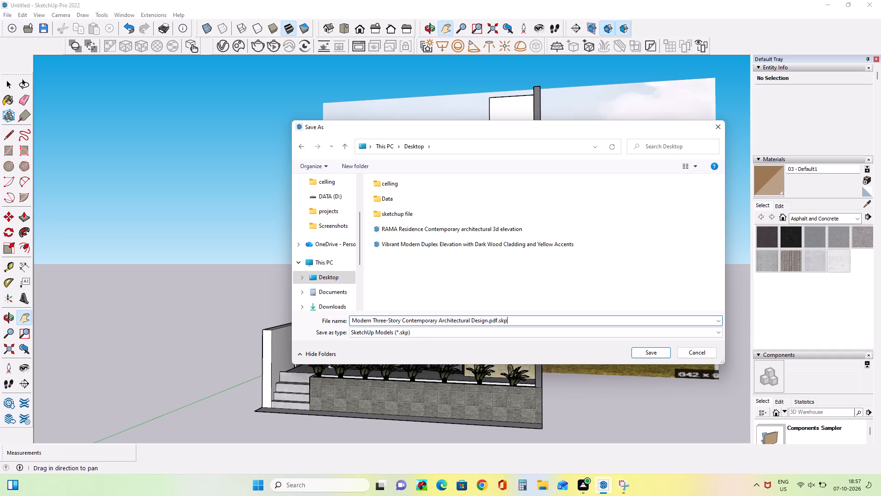
left_click(651, 354)
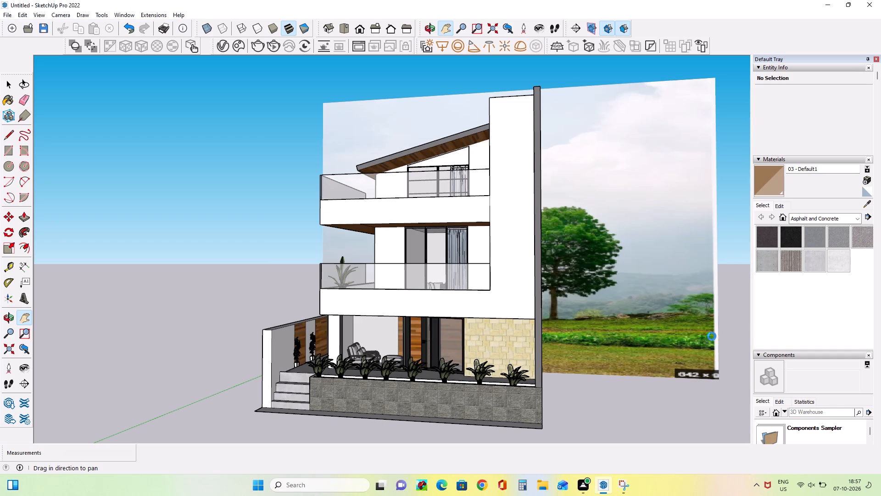